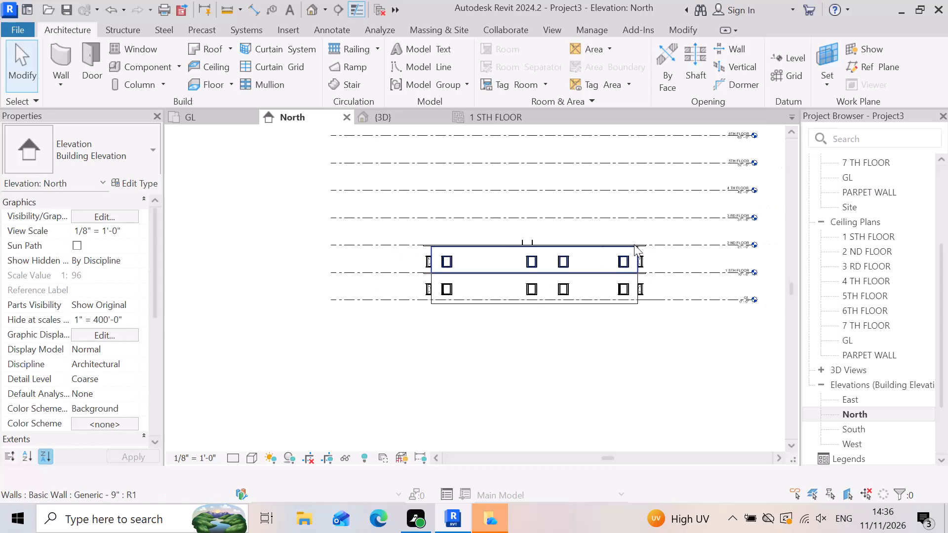
From the first-floor storey in the North elevation, copy only the doors, furniture, walls and windows, and paste them aligned to the 2 ND FLOOR level.
scroll(637, 243, up, 6)
scroll(693, 280, down, 3)
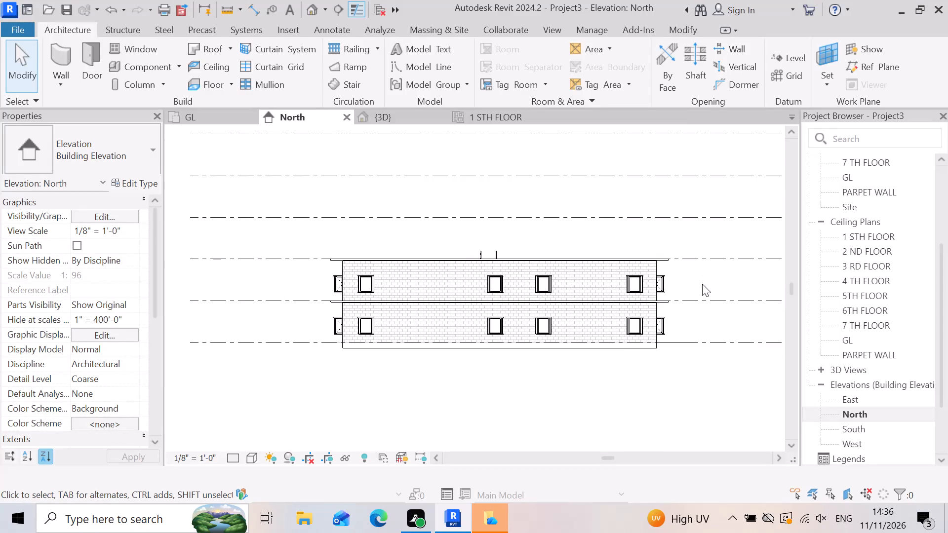
drag(702, 284, 272, 287)
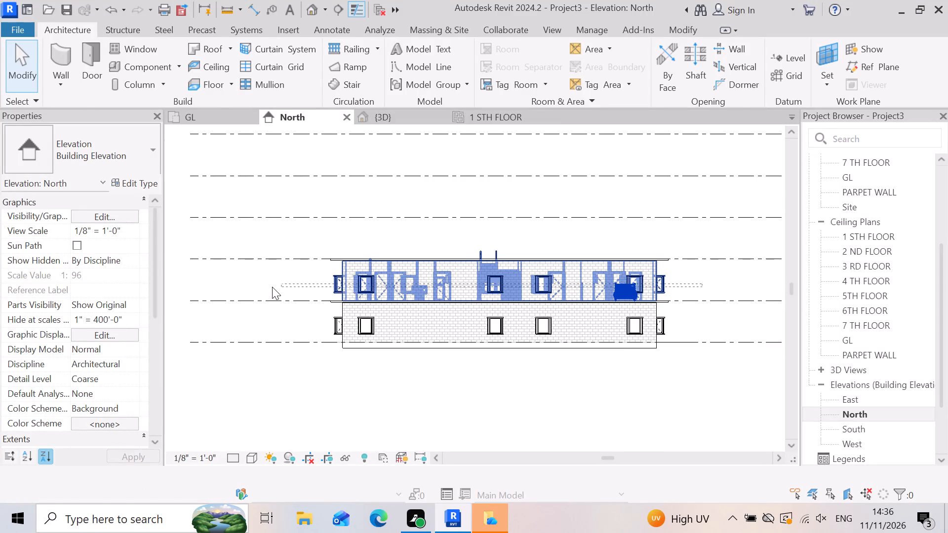
drag(272, 287, 242, 288)
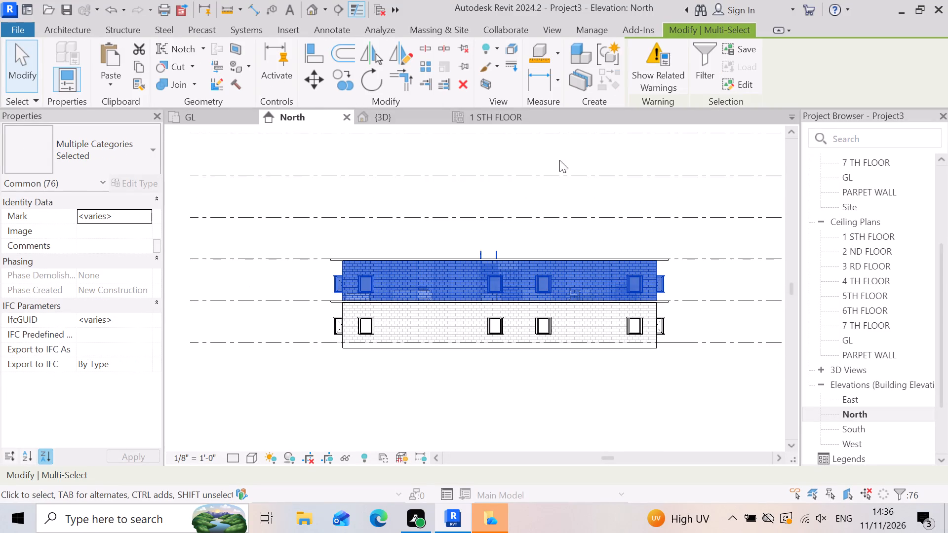
click(709, 68)
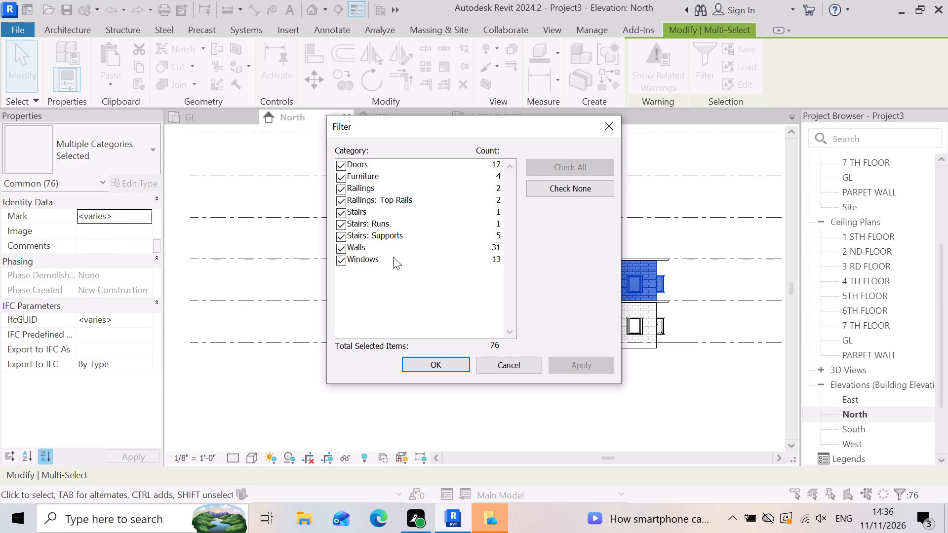
click(719, 375)
click(555, 192)
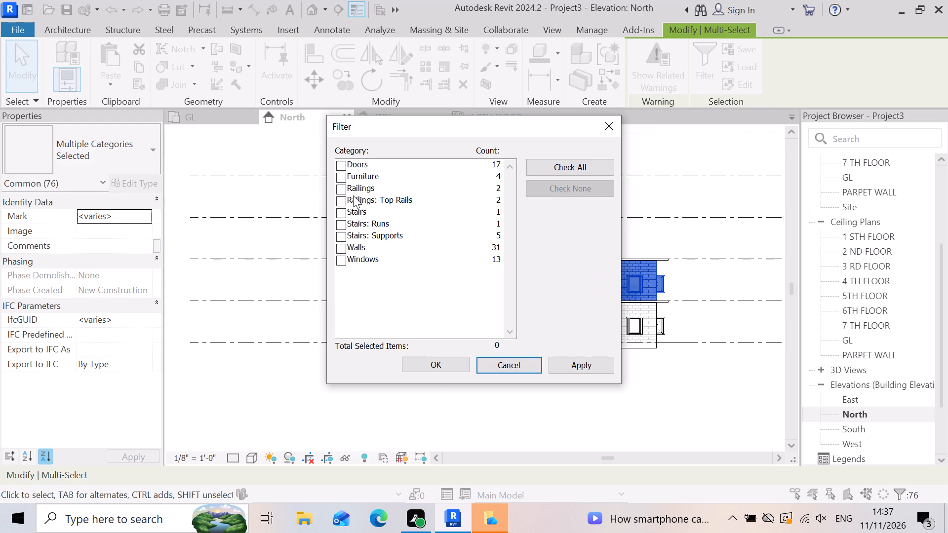
click(342, 248)
click(344, 258)
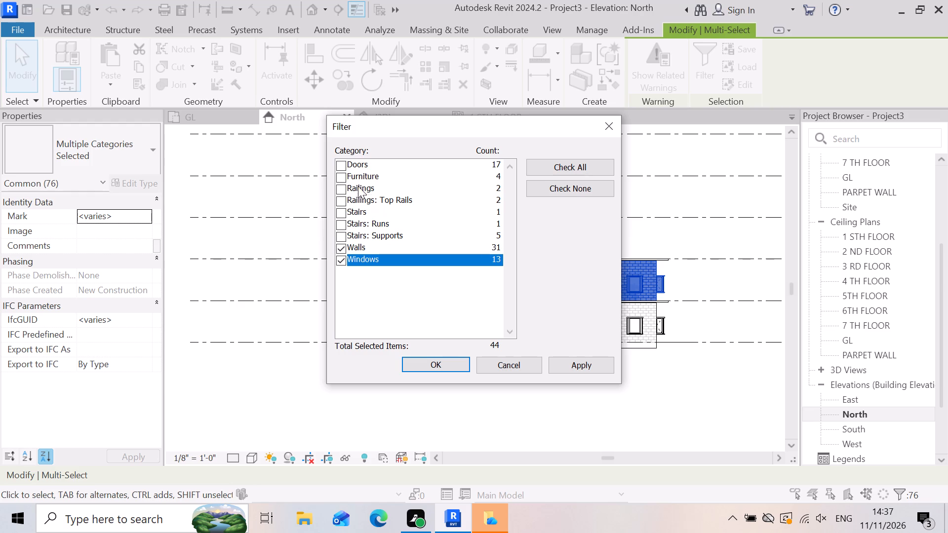
click(341, 174)
click(340, 169)
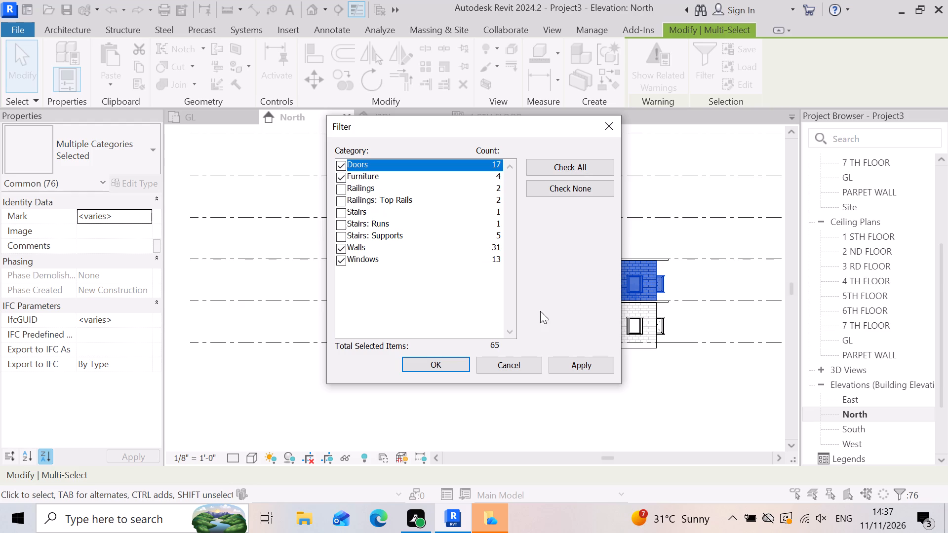
click(572, 363)
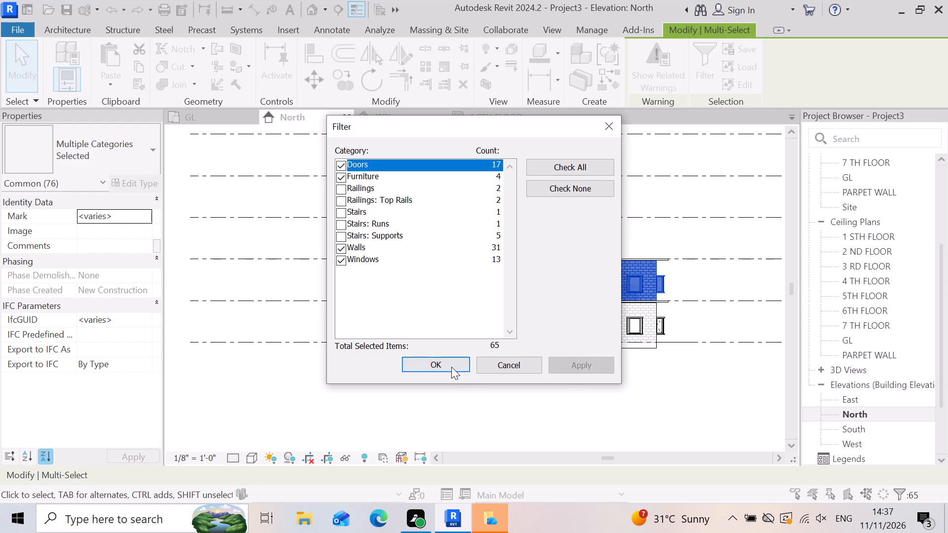
click(451, 365)
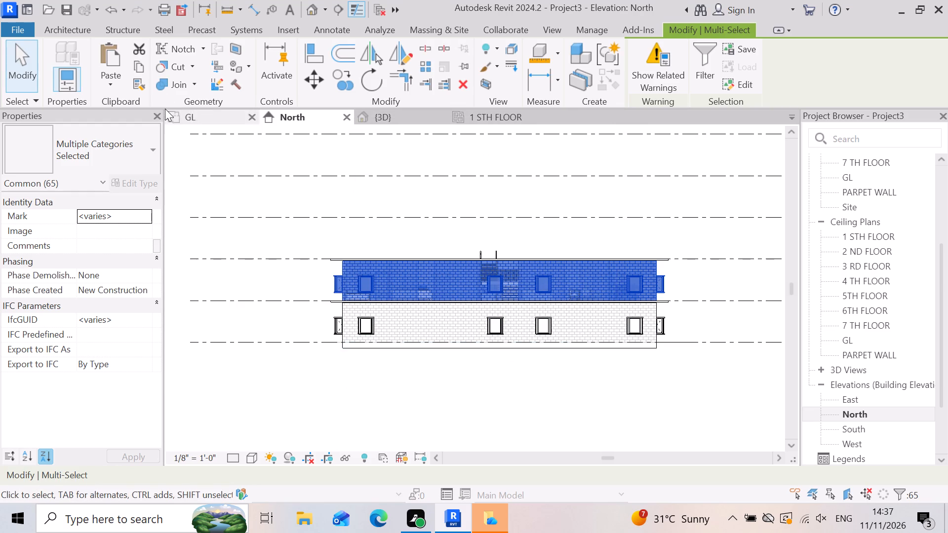
click(139, 67)
click(111, 86)
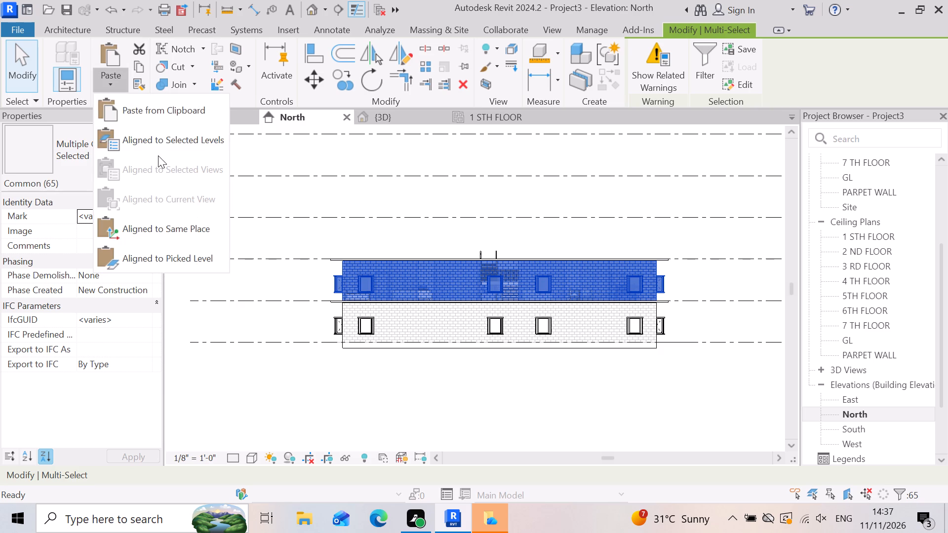
click(160, 151)
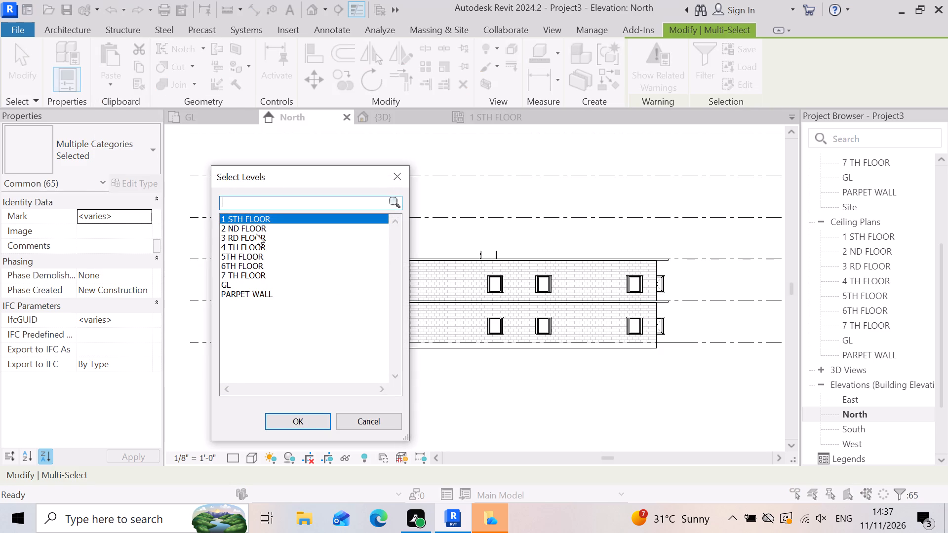
click(253, 229)
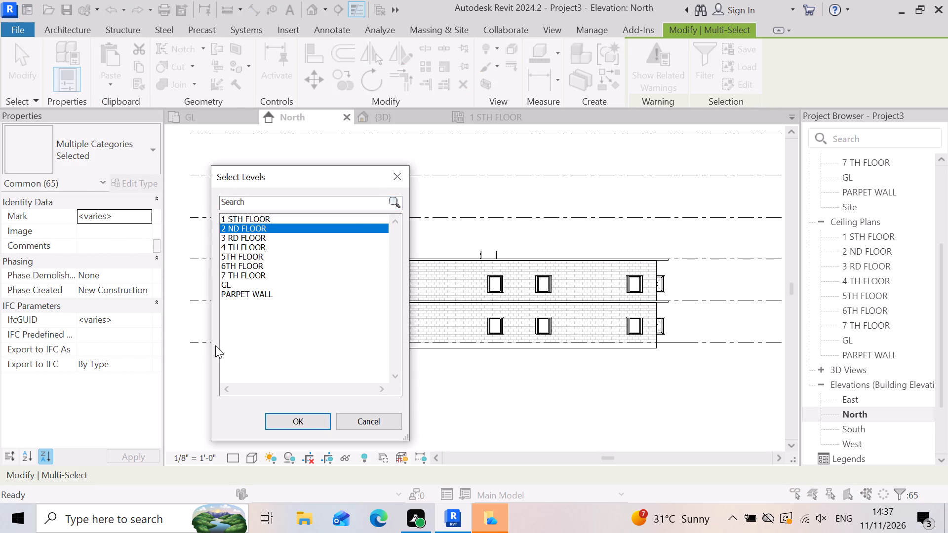
click(298, 419)
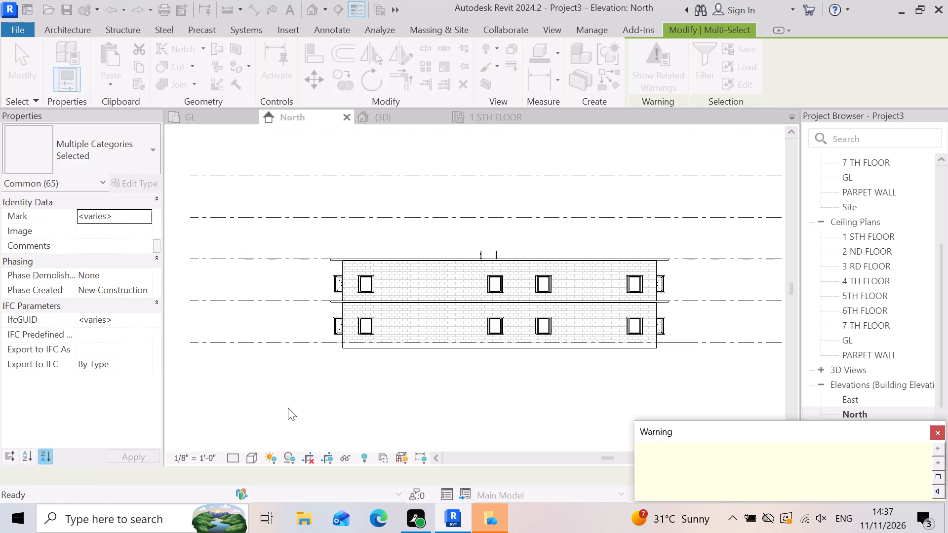
click(249, 384)
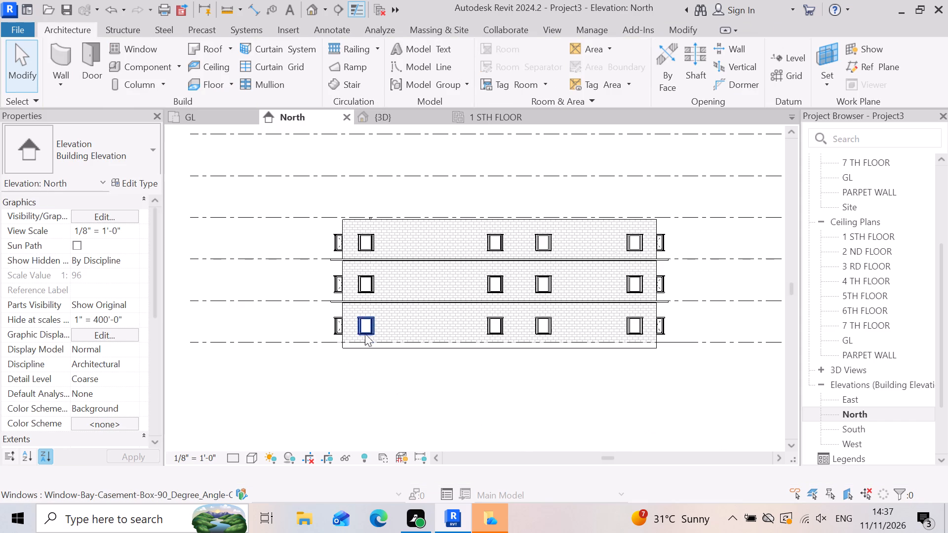
Examine the three stacked storeys in the North elevation, checking the walls, windows and slab edges against the level lines.
scroll(379, 322, up, 1)
scroll(371, 332, down, 4)
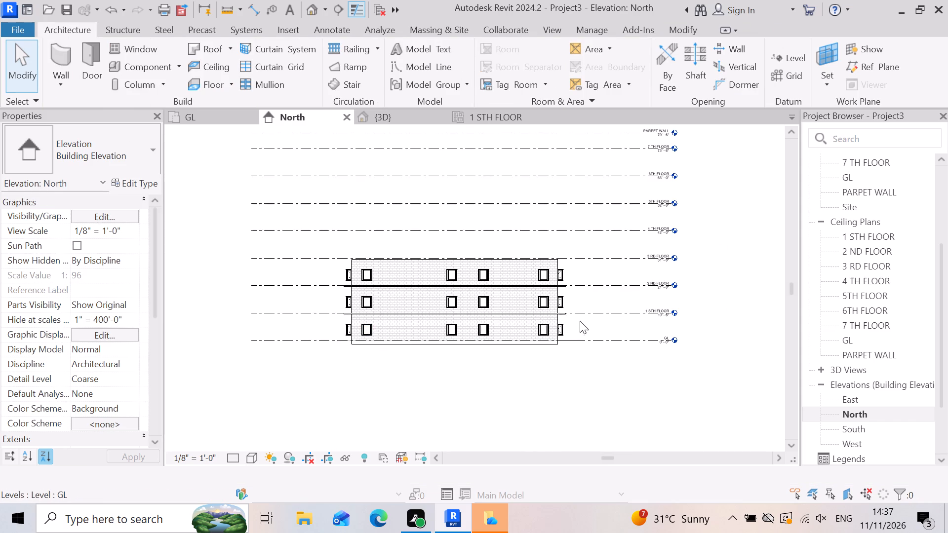
scroll(571, 319, up, 2)
scroll(643, 434, down, 2)
scroll(546, 407, up, 1)
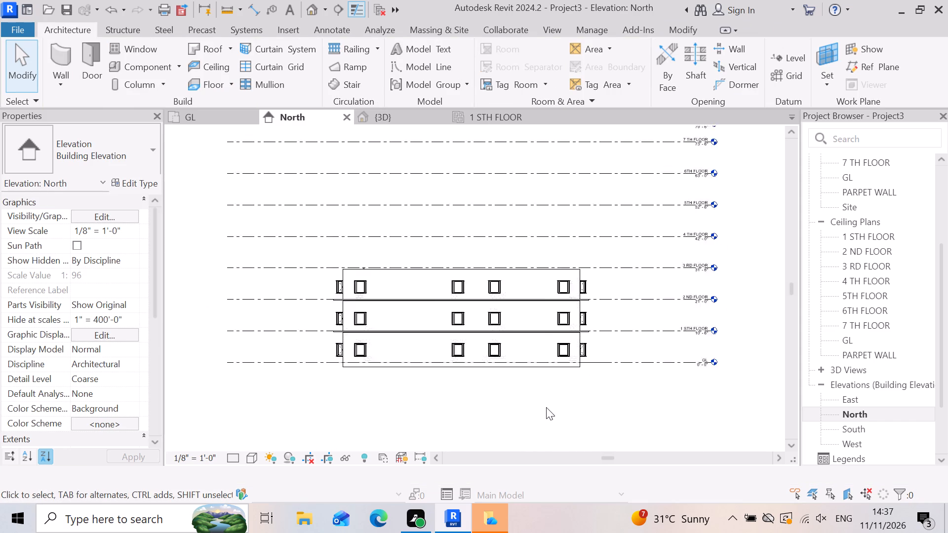
scroll(546, 407, up, 2)
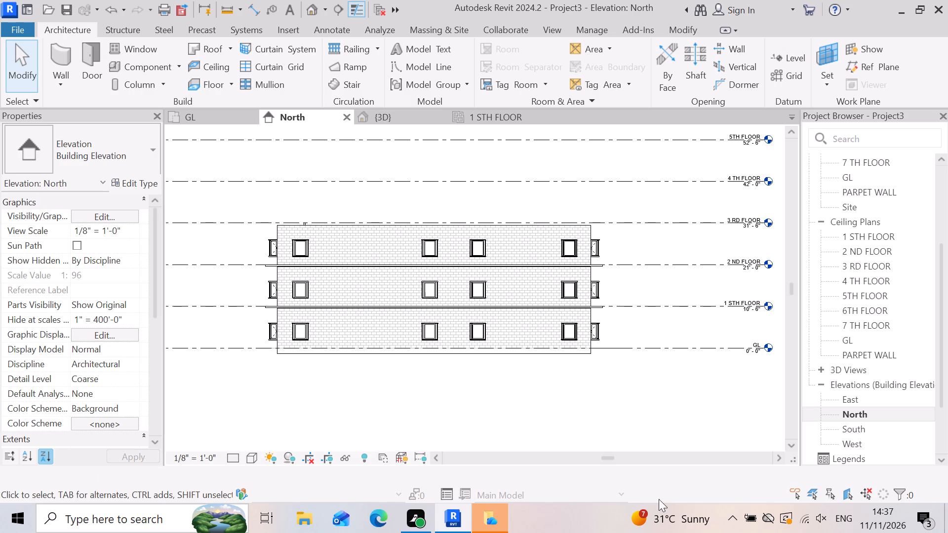
scroll(470, 401, up, 2)
scroll(681, 282, up, 3)
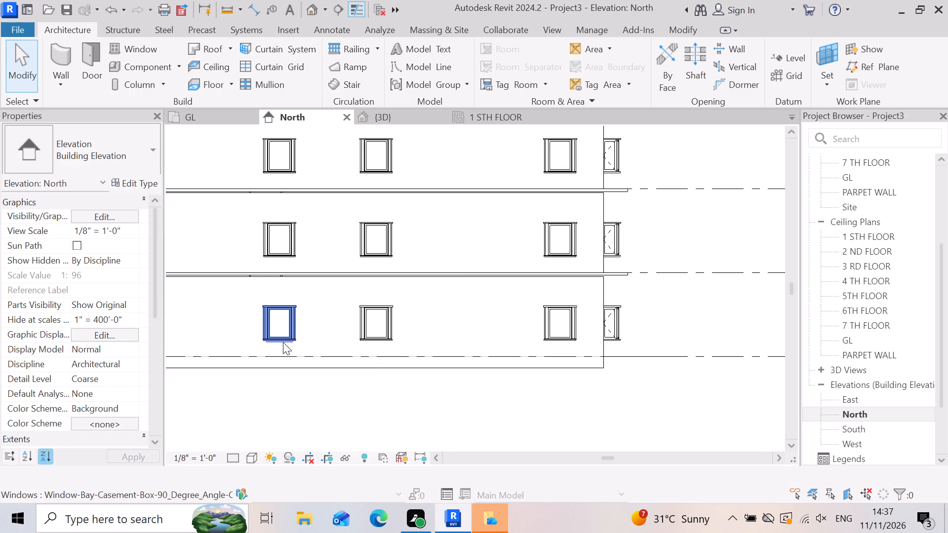
scroll(581, 343, down, 3)
scroll(502, 389, down, 3)
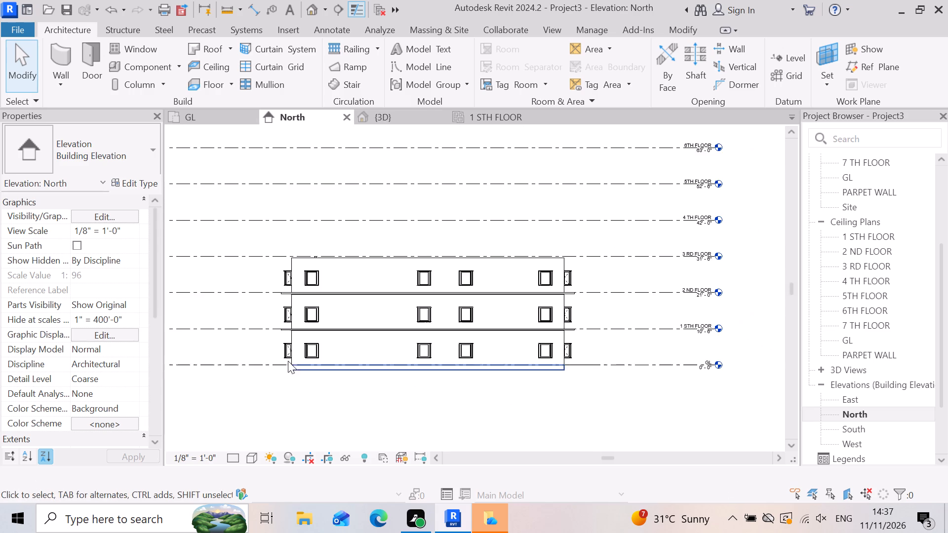
scroll(217, 341, up, 2)
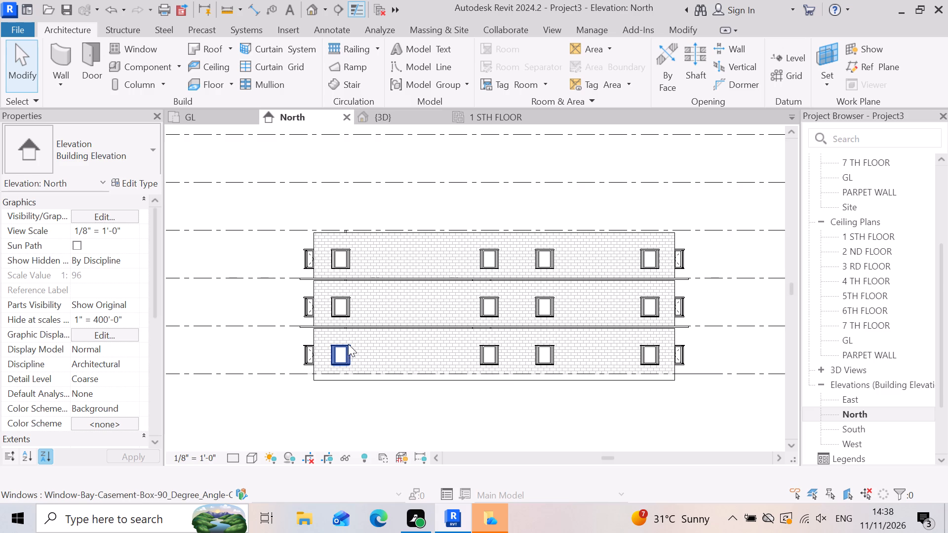
scroll(425, 321, up, 2)
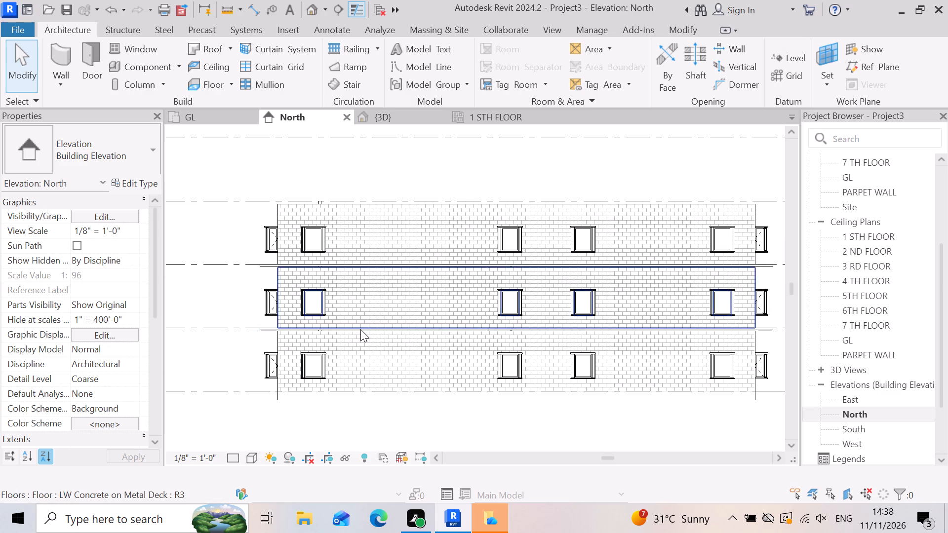
scroll(364, 326, up, 1)
scroll(378, 397, up, 1)
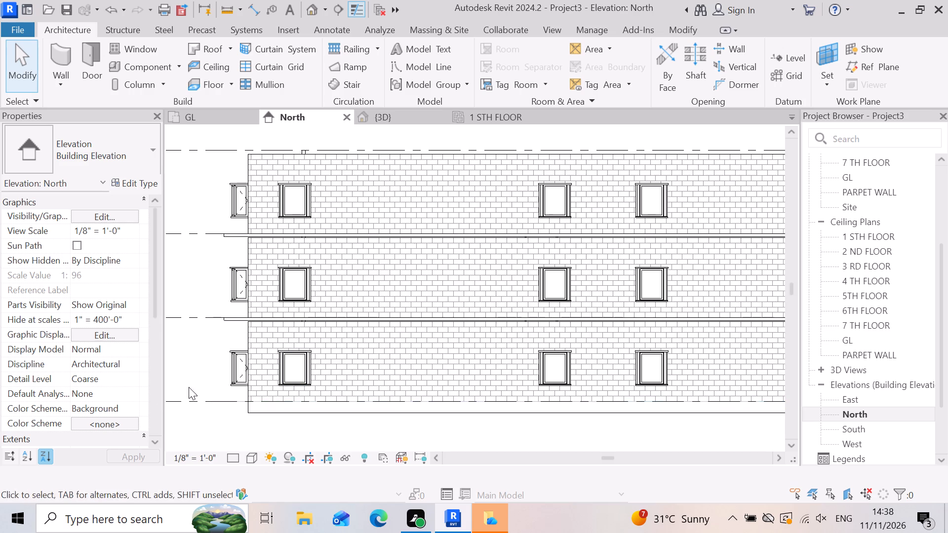
Examine the new top storey in 3D, checking its back facade, windows, interior walls and doors.
click(412, 115)
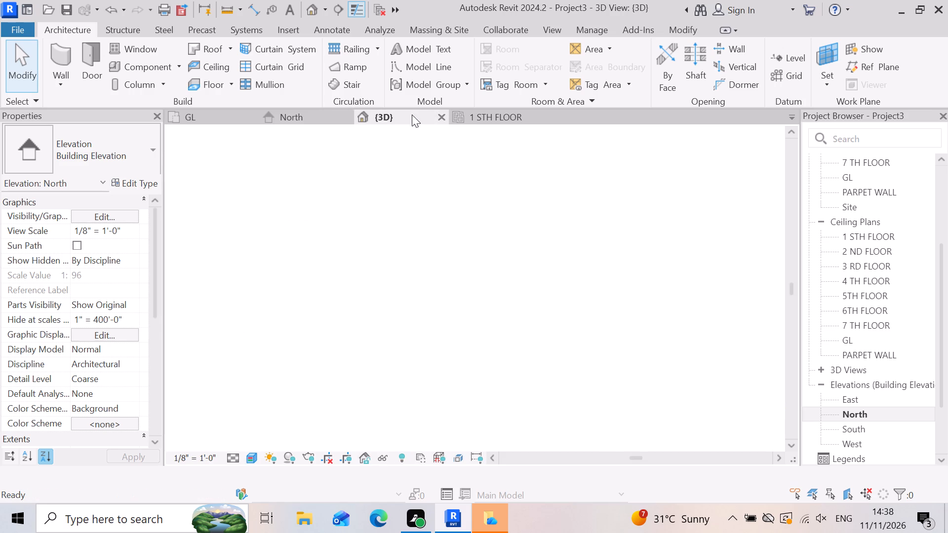
scroll(376, 307, down, 3)
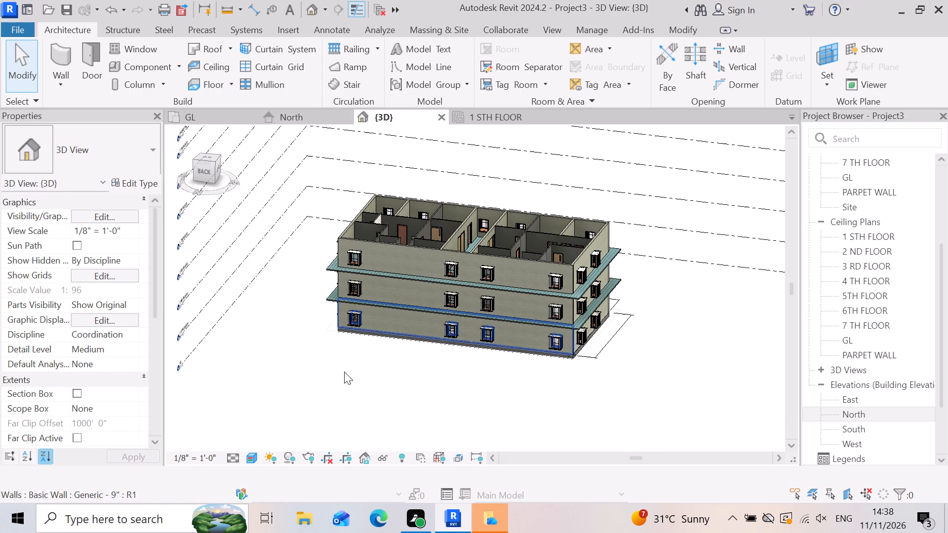
click(346, 384)
scroll(541, 335, up, 5)
scroll(428, 335, up, 3)
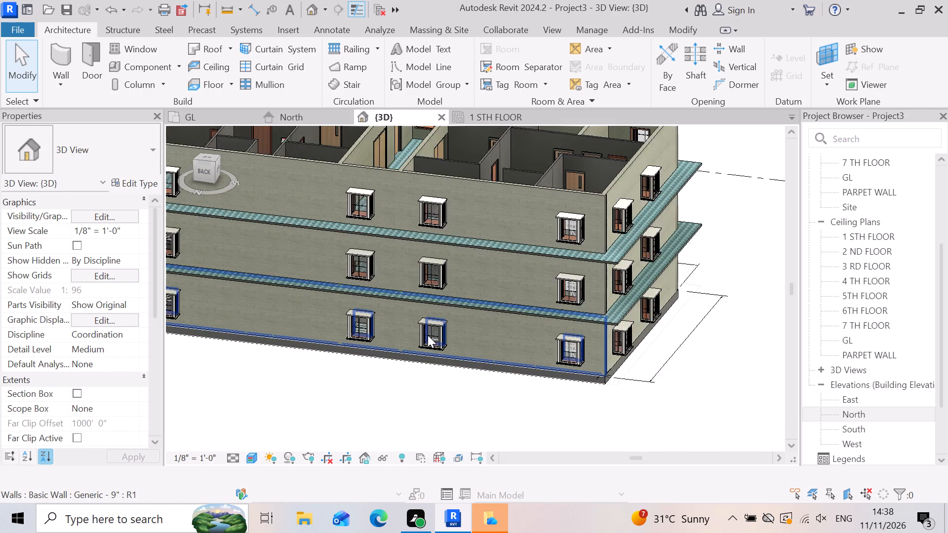
scroll(612, 376, down, 3)
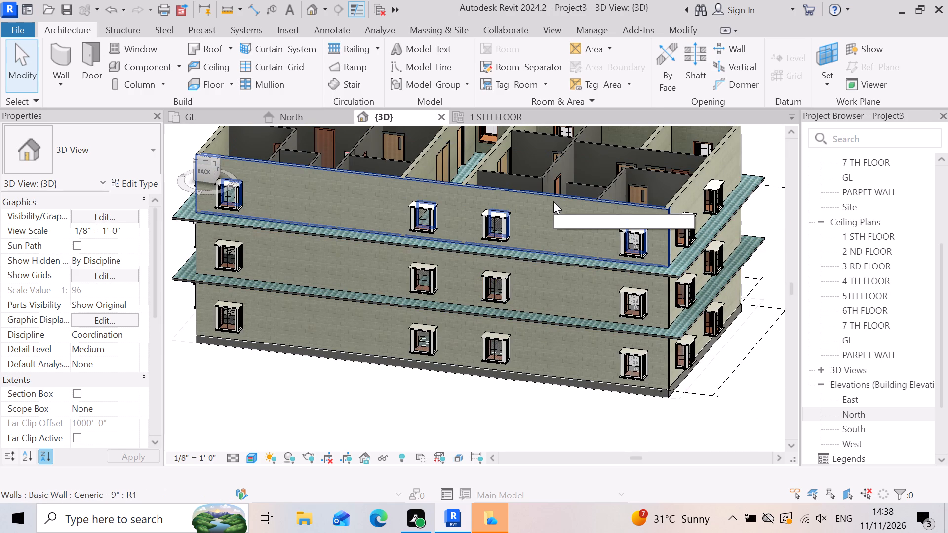
scroll(534, 114, up, 3)
scroll(566, 167, up, 5)
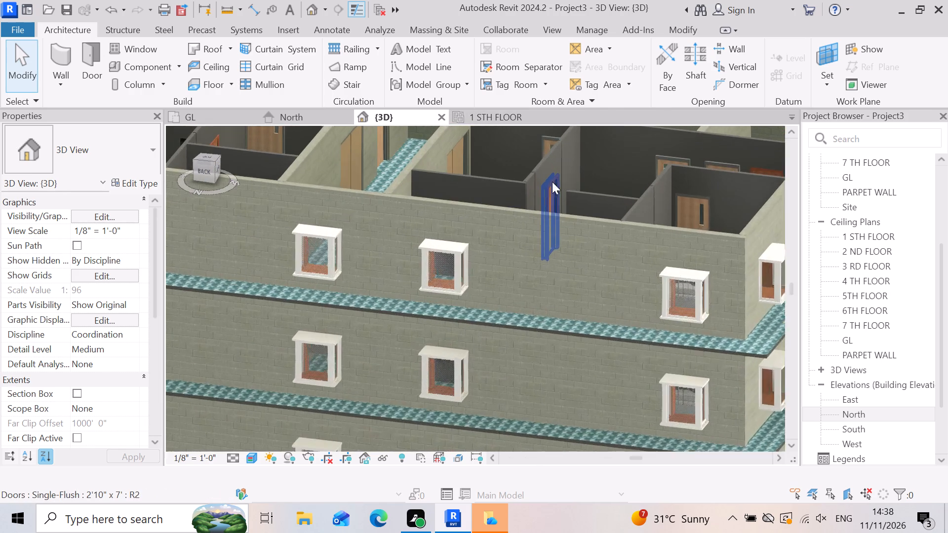
scroll(552, 182, up, 2)
scroll(487, 299, down, 2)
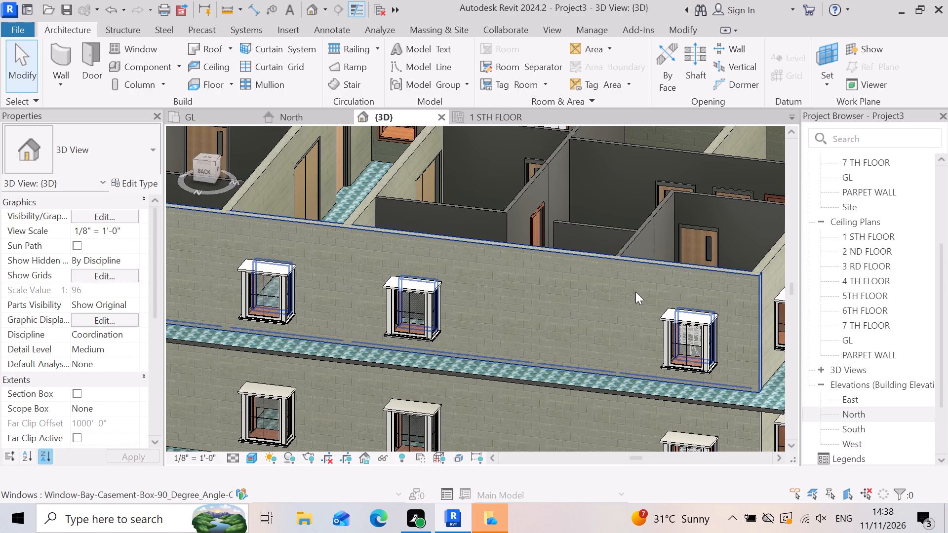
scroll(637, 296, down, 3)
scroll(432, 305, down, 6)
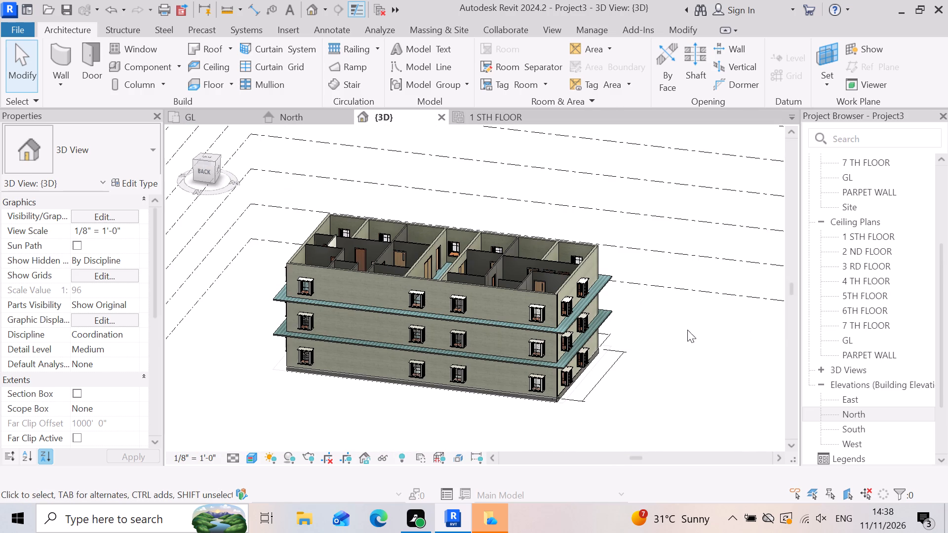
scroll(689, 351, up, 2)
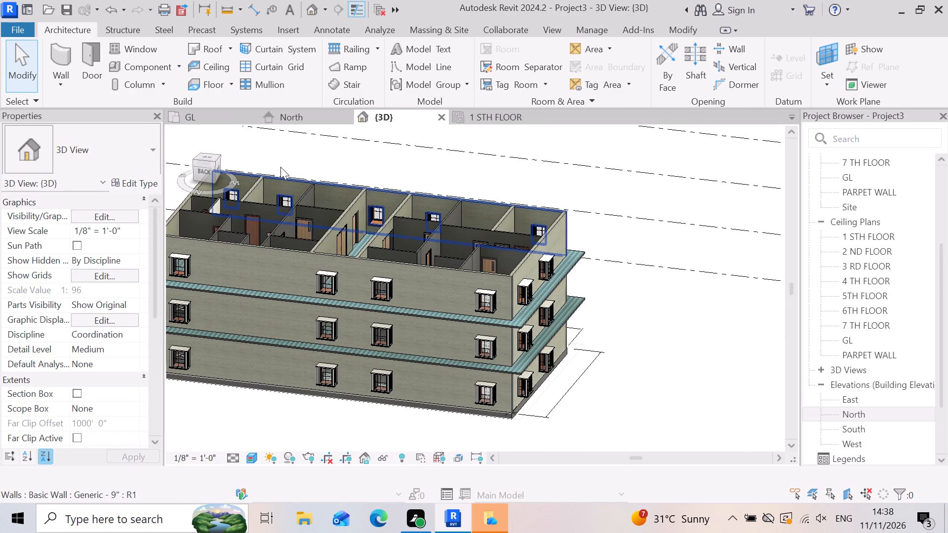
In the North elevation, copy the floor slab at the 1 STH FLOOR level and paste it aligned to the 3 RD FLOOR level.
click(310, 118)
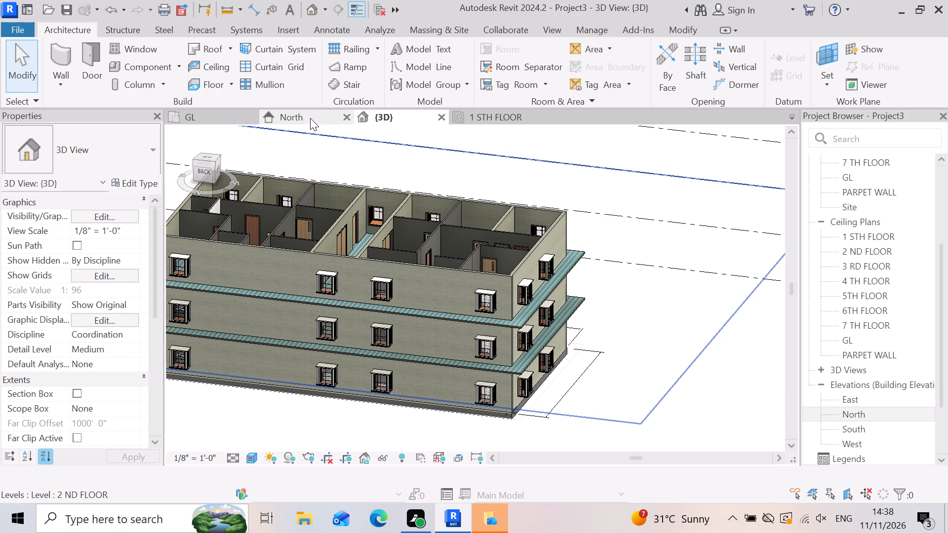
scroll(454, 348, down, 3)
scroll(409, 349, down, 4)
scroll(654, 317, up, 2)
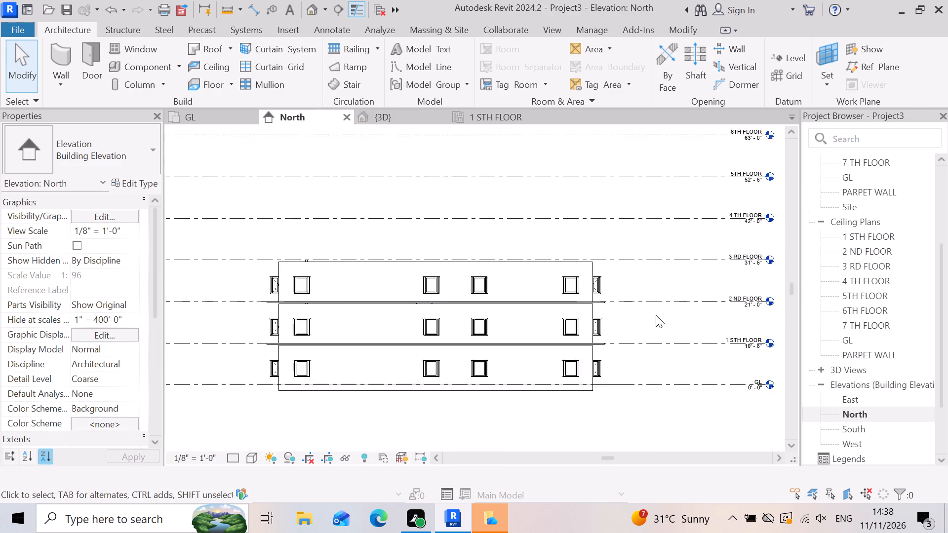
scroll(656, 315, up, 15)
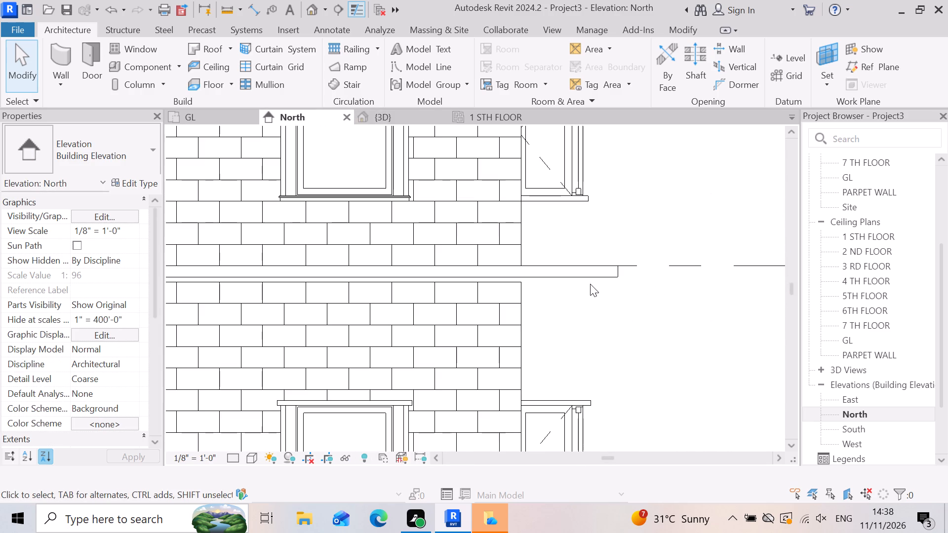
click(598, 279)
scroll(590, 362, down, 8)
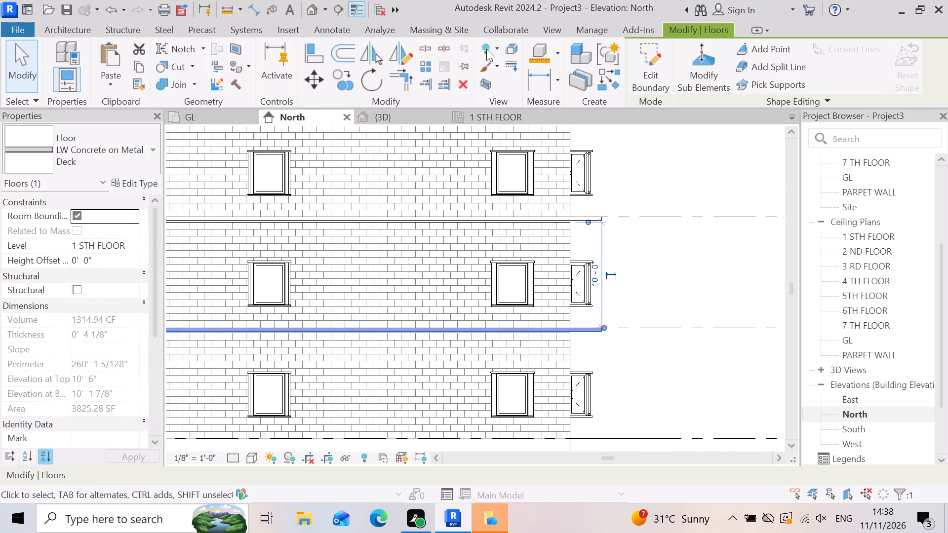
click(144, 65)
click(110, 86)
click(169, 139)
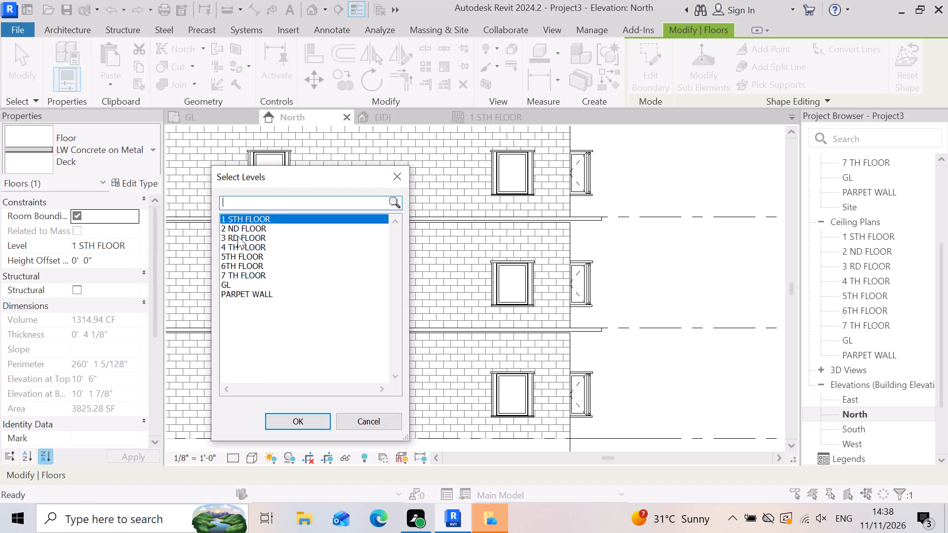
click(237, 235)
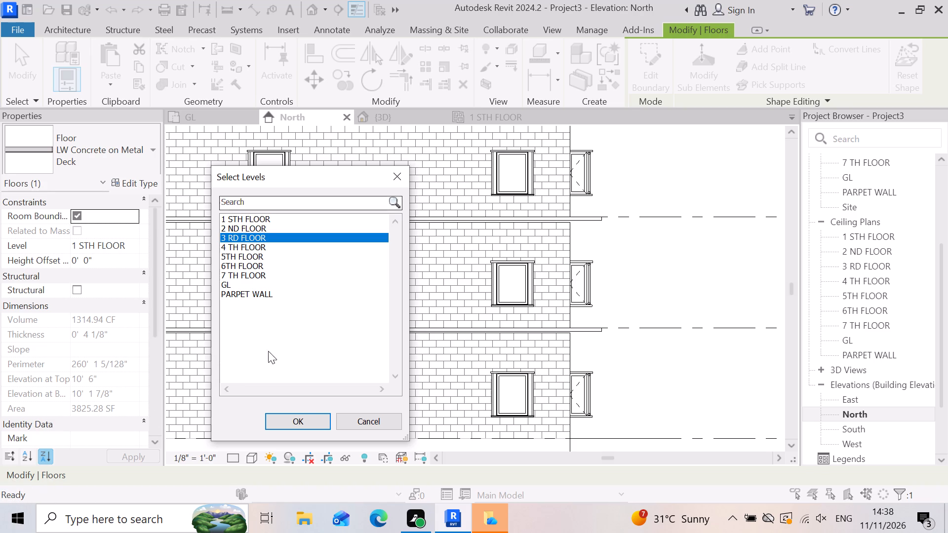
click(302, 416)
scroll(422, 374, down, 3)
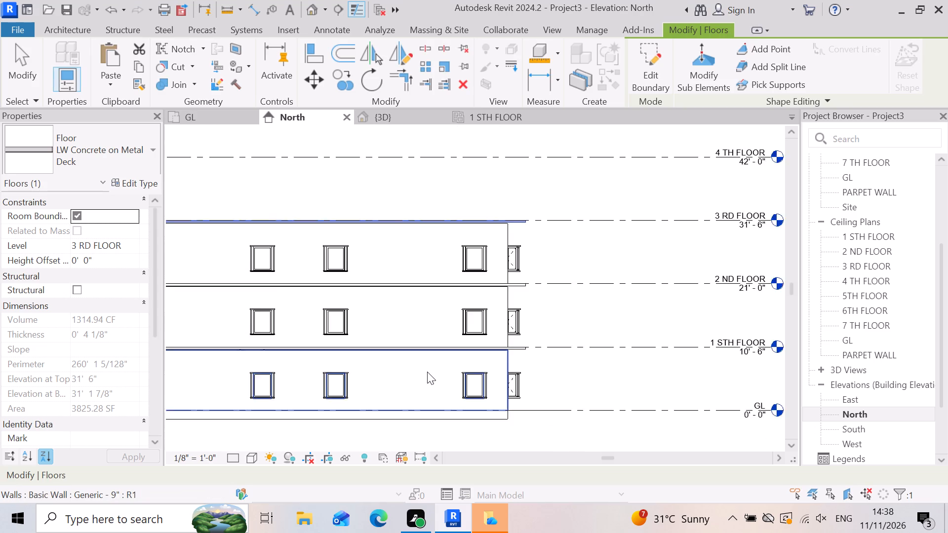
scroll(427, 372, down, 3)
click(608, 441)
Examine the pasted slab above the top storey in the North elevation and in 3D, checking its edges against the back facade walls.
scroll(568, 307, down, 4)
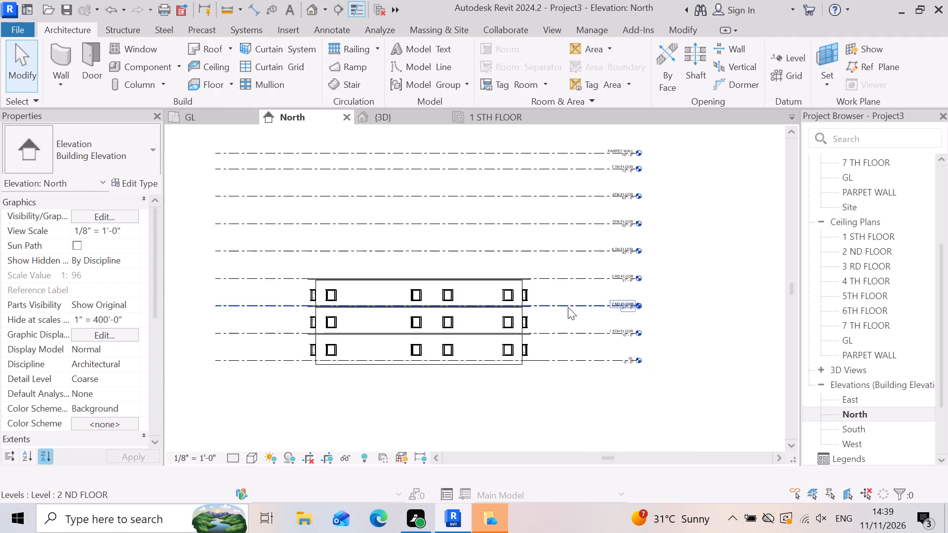
scroll(304, 315, up, 15)
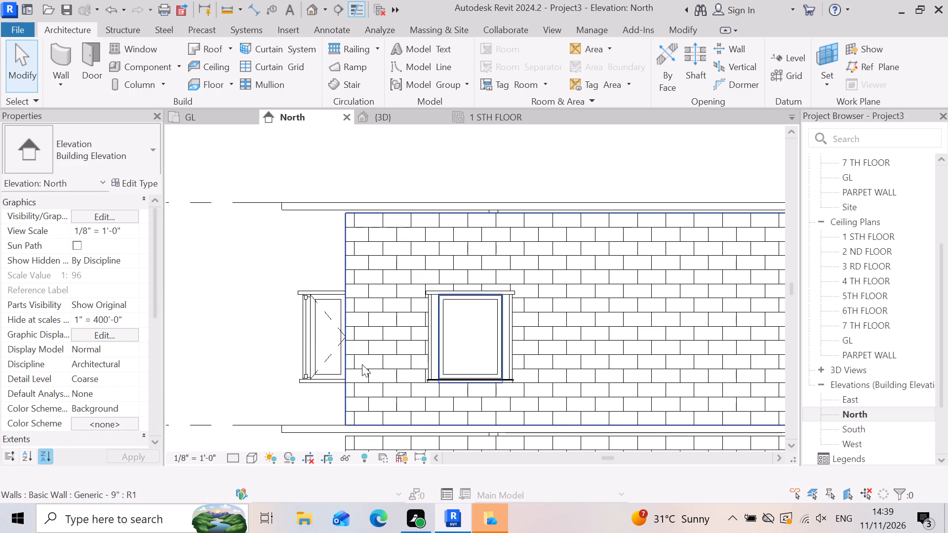
scroll(370, 263, up, 2)
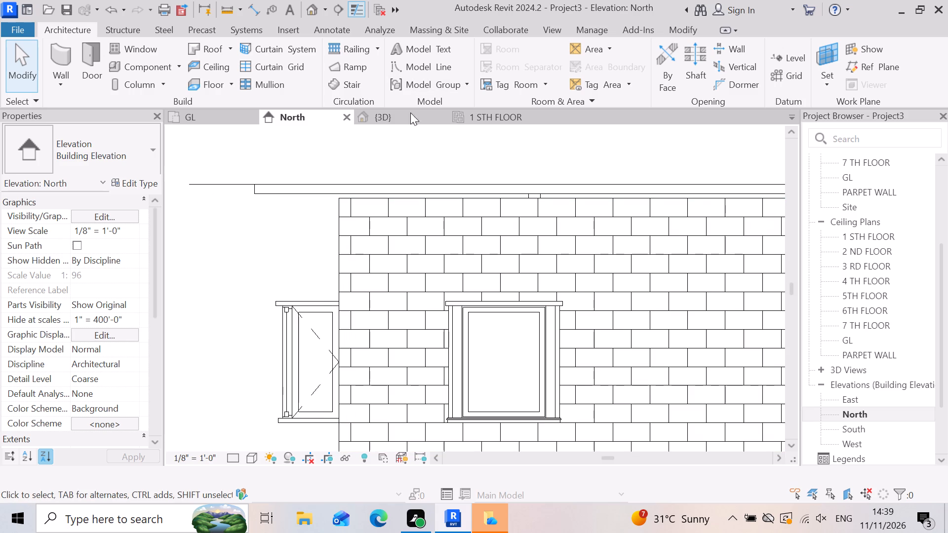
click(412, 120)
scroll(535, 281, down, 4)
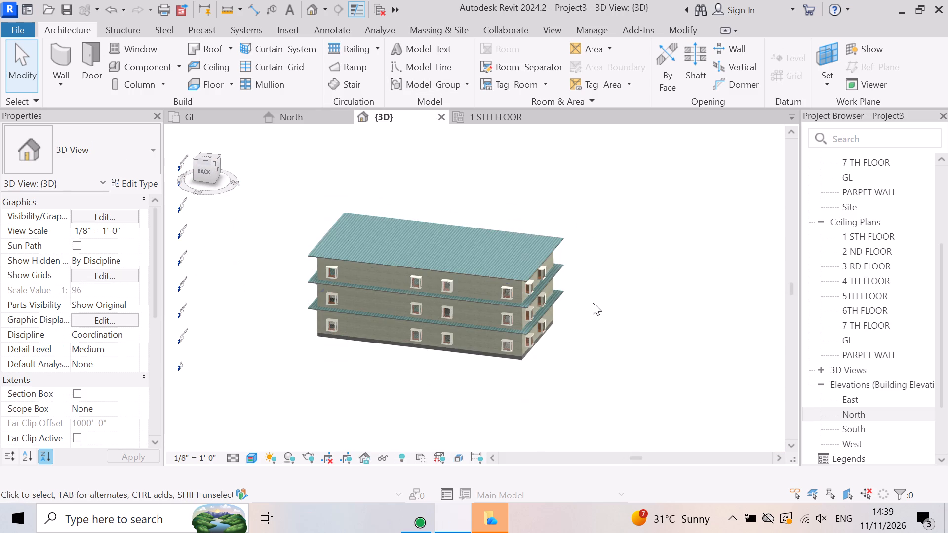
click(625, 350)
scroll(459, 250, up, 5)
scroll(395, 266, up, 2)
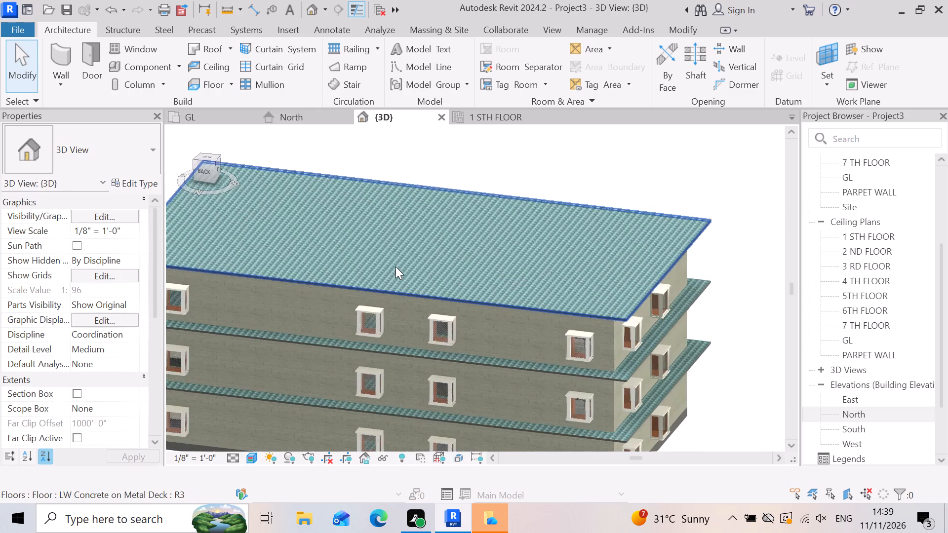
scroll(395, 266, up, 4)
scroll(419, 327, down, 2)
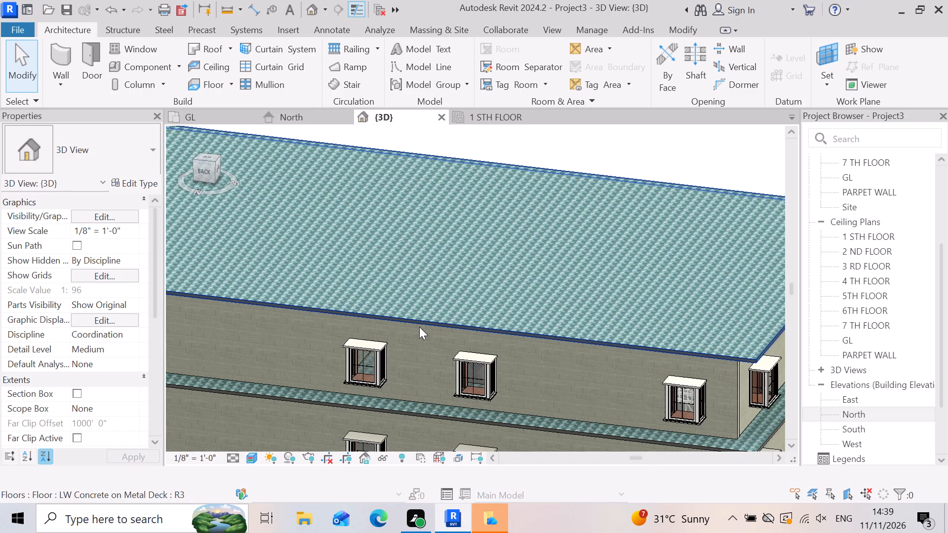
scroll(371, 410, down, 1)
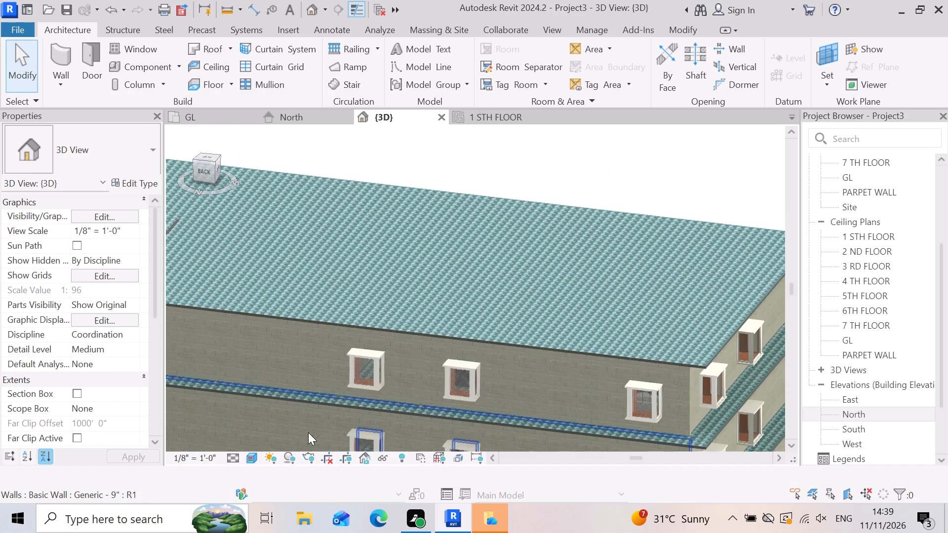
scroll(616, 287, down, 4)
scroll(394, 310, up, 6)
scroll(471, 275, down, 4)
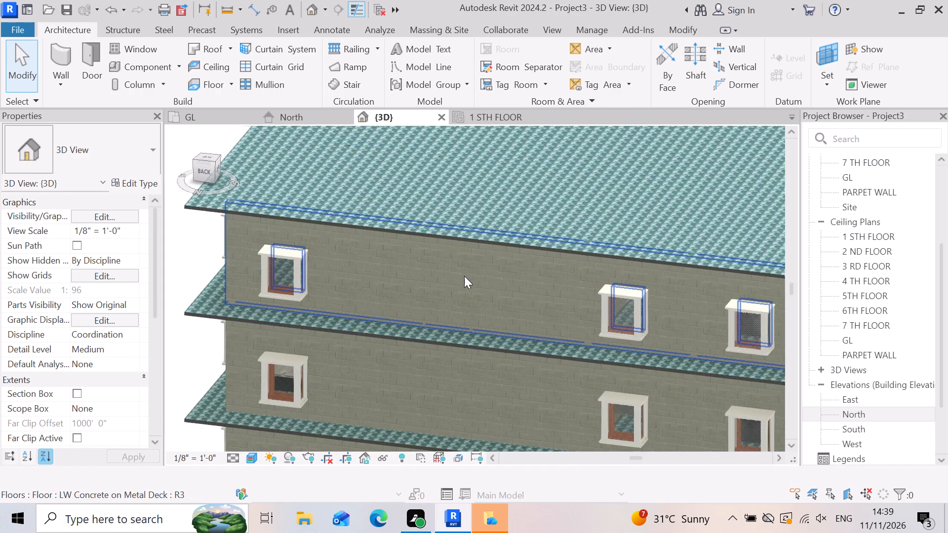
scroll(369, 291, down, 4)
Inspect the three-storey building in 3D from all sides, checking the slab projections and facades.
shift+middle_click(392, 357)
shift+middle_drag(387, 354, 301, 361)
shift+right_drag(386, 354, 301, 361)
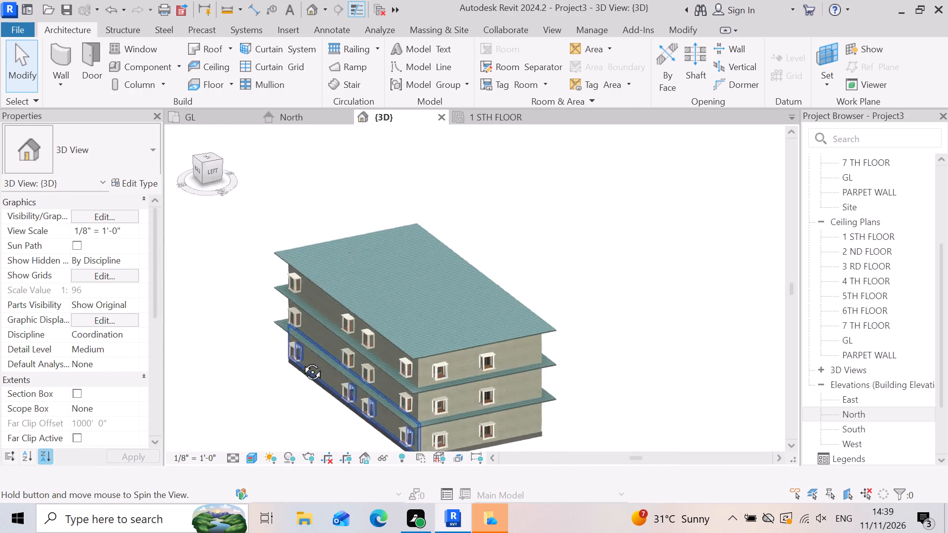
shift+middle_drag(301, 361, 257, 300)
shift+right_drag(301, 361, 257, 300)
scroll(574, 390, down, 3)
shift+right_drag(513, 395, 436, 401)
shift+middle_drag(513, 395, 436, 401)
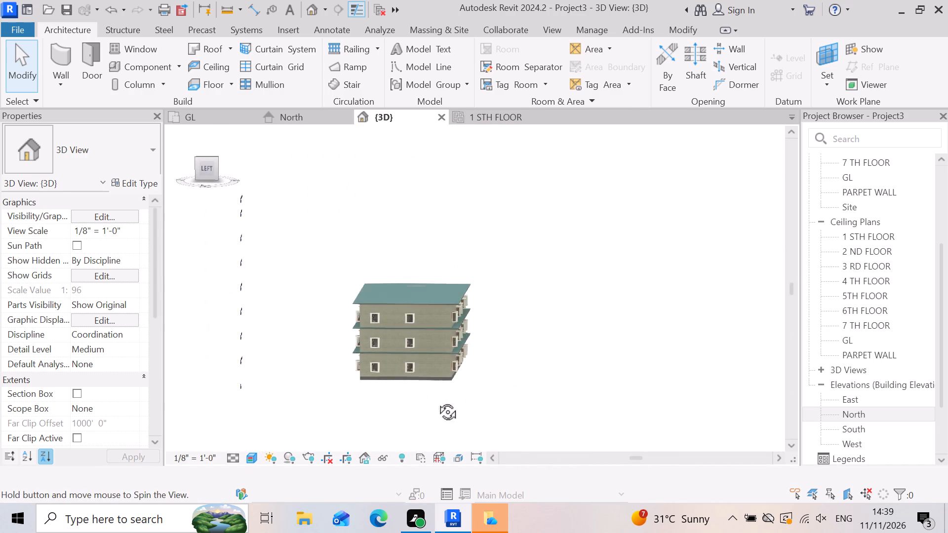
shift+middle_drag(436, 401, 351, 401)
shift+right_drag(436, 401, 351, 401)
scroll(425, 401, up, 1)
scroll(539, 424, down, 3)
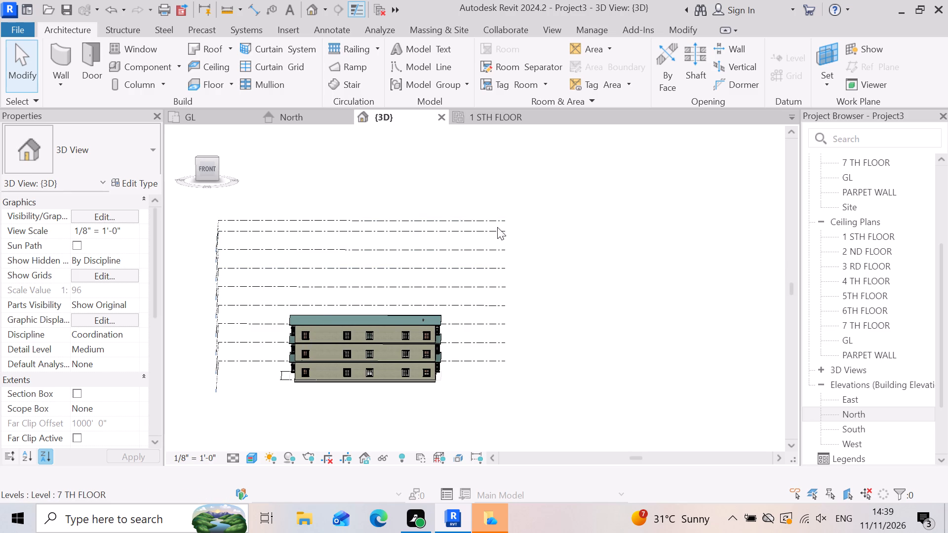
shift+right_drag(618, 275, 640, 369)
shift+middle_drag(615, 308, 611, 328)
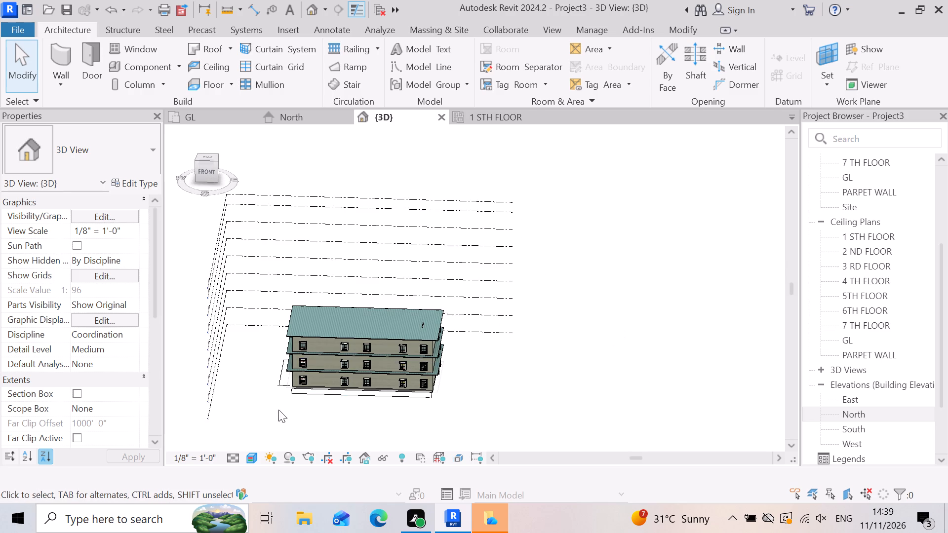
scroll(277, 410, up, 6)
scroll(318, 343, down, 2)
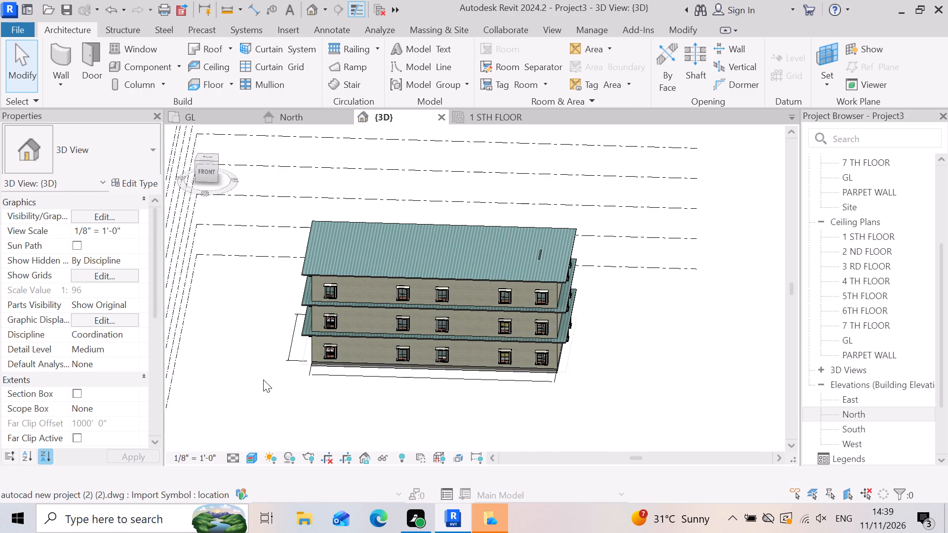
shift+middle_drag(249, 356, 254, 360)
shift+right_drag(249, 356, 254, 360)
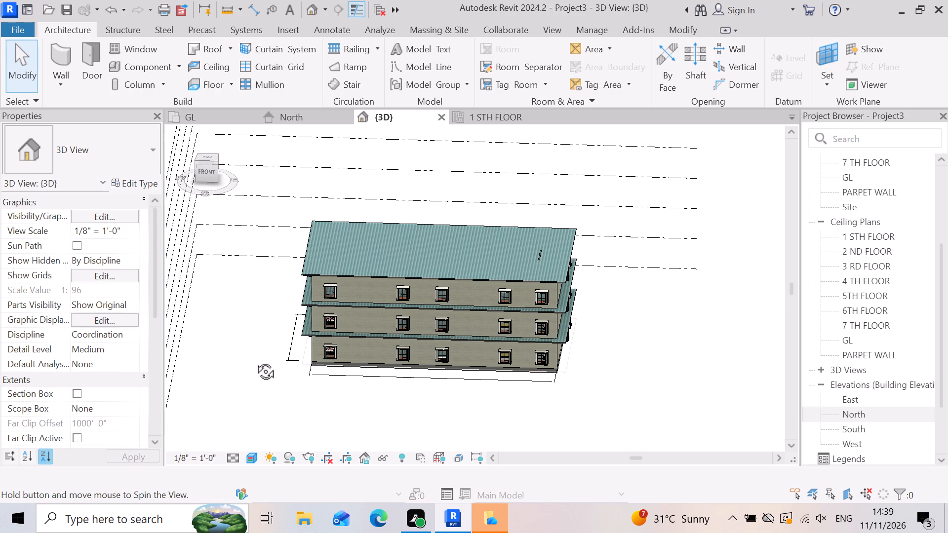
shift+middle_drag(254, 360, 399, 394)
shift+right_drag(254, 360, 399, 394)
scroll(360, 342, down, 3)
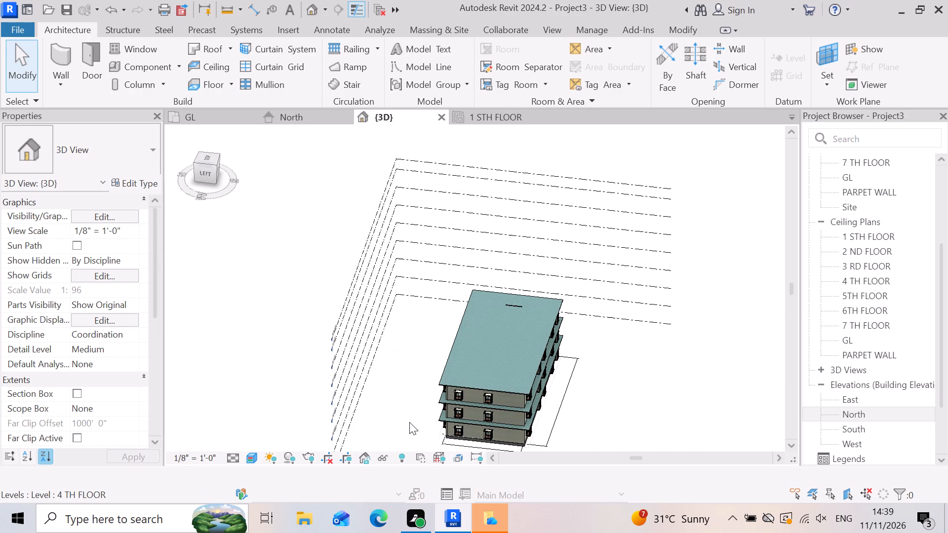
shift+middle_drag(392, 420, 285, 378)
shift+right_drag(390, 418, 279, 376)
shift+middle_click(279, 376)
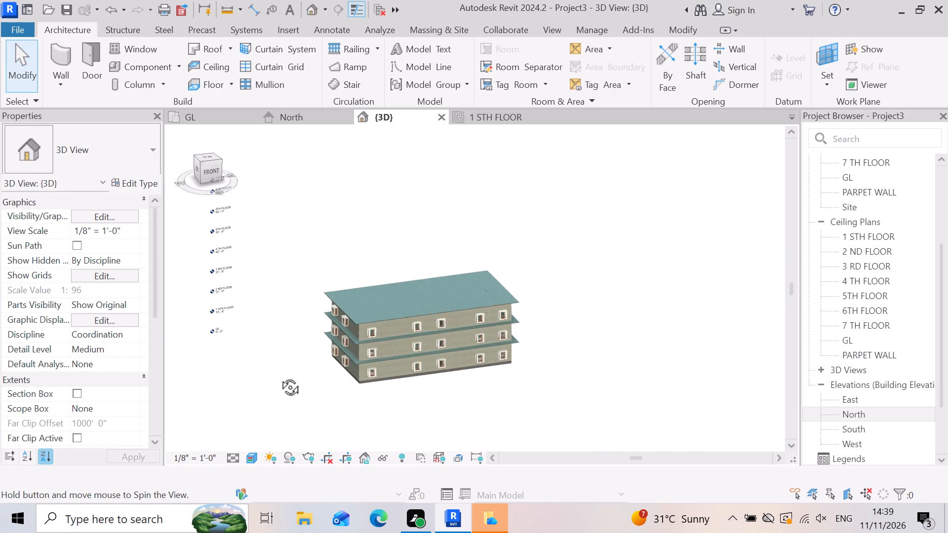
shift+right_drag(279, 376, 279, 375)
scroll(309, 388, down, 1)
shift+middle_drag(309, 399, 267, 392)
shift+right_drag(307, 399, 267, 392)
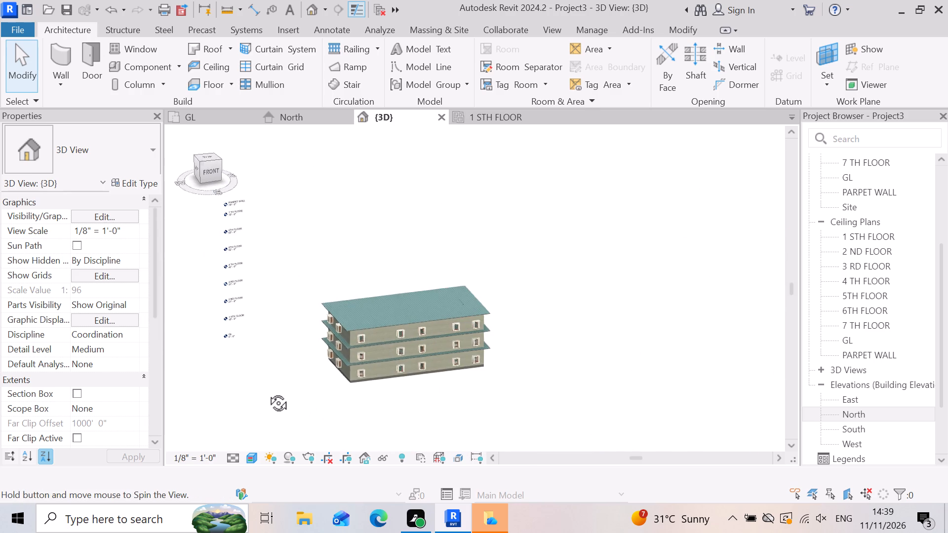
shift+middle_drag(267, 392, 262, 392)
shift+right_drag(267, 392, 262, 392)
Examine the front facade in 3D up close, comparing the windows and slab edges across the three storeys.
scroll(361, 315, up, 6)
scroll(499, 386, up, 2)
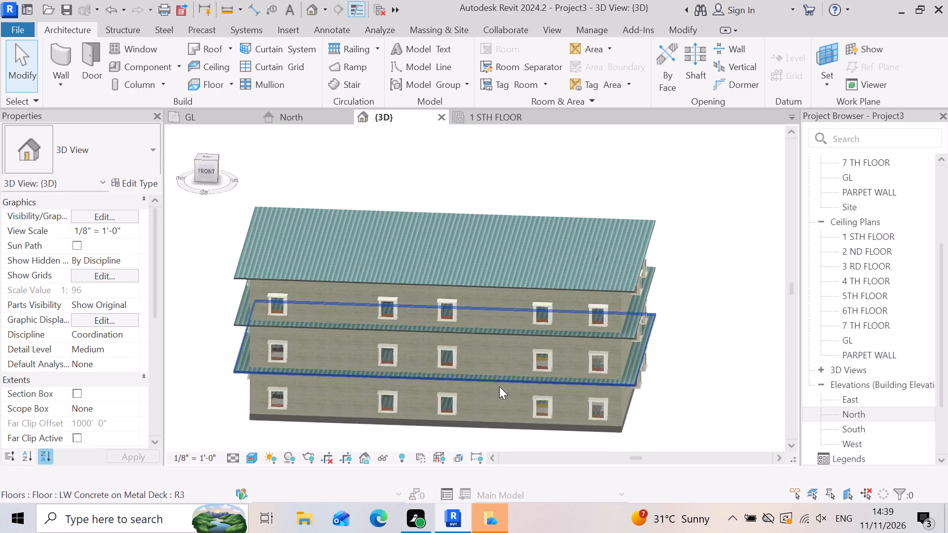
scroll(418, 368, up, 3)
scroll(674, 278, up, 1)
scroll(709, 338, up, 3)
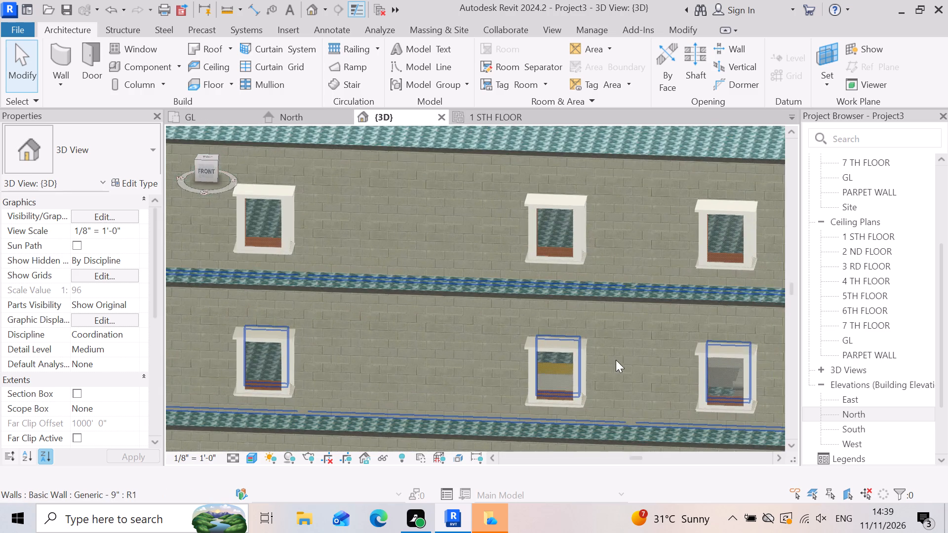
scroll(616, 360, up, 2)
scroll(556, 305, down, 5)
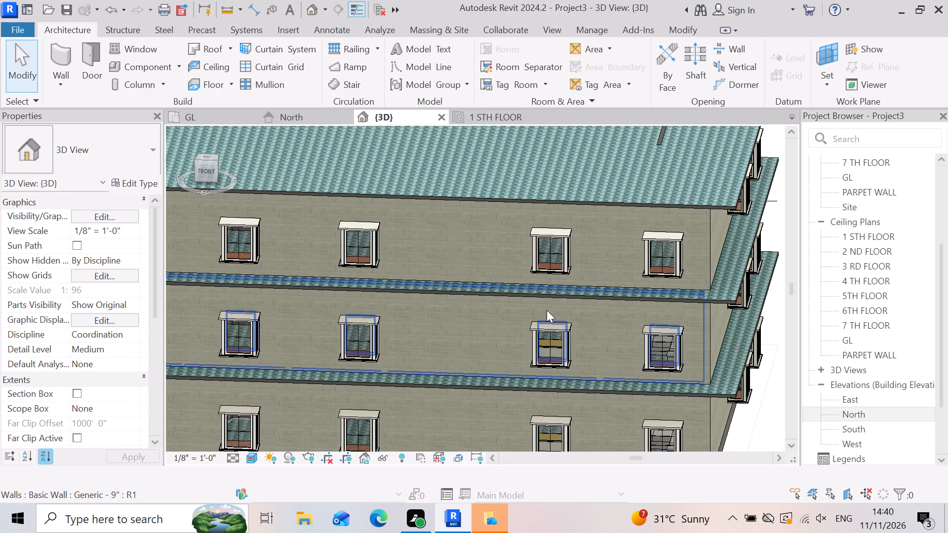
scroll(532, 287, up, 4)
scroll(564, 291, down, 1)
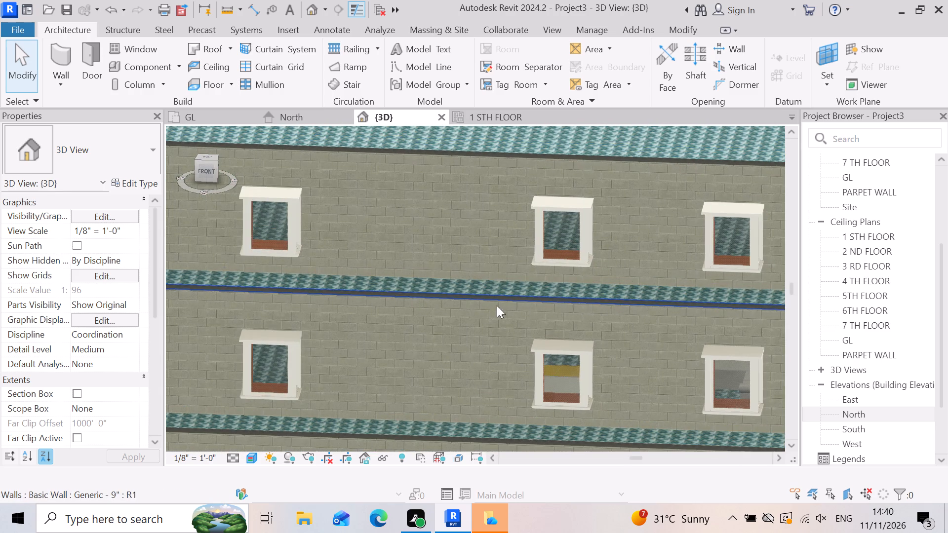
scroll(542, 318, down, 2)
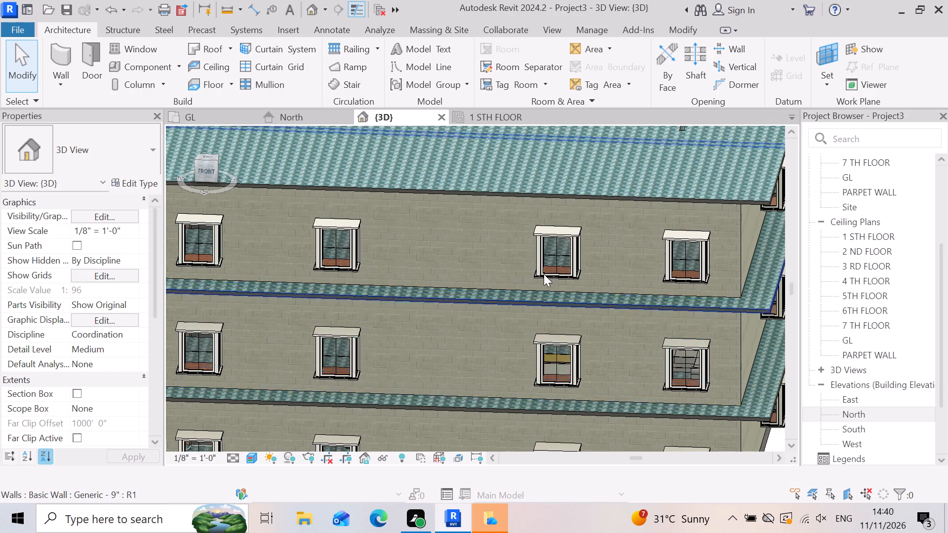
scroll(444, 228, down, 1)
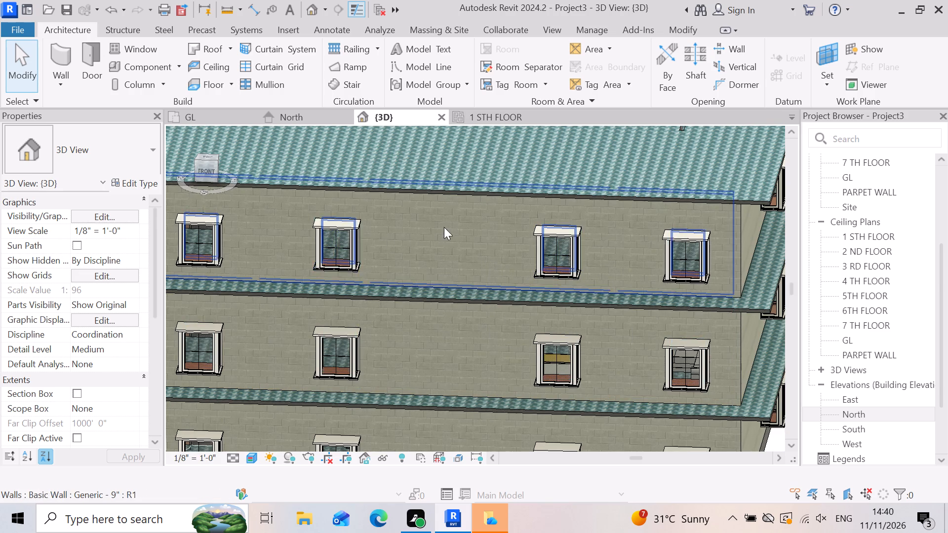
scroll(444, 227, down, 1)
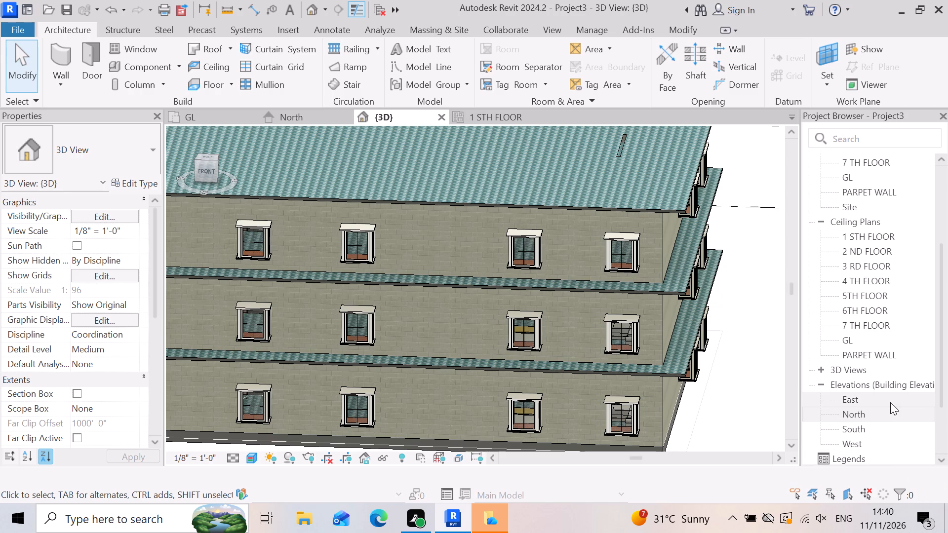
Reopen the North elevation and examine the stacked storeys and slabs against the level lines above them.
double_click(882, 417)
scroll(460, 277, down, 7)
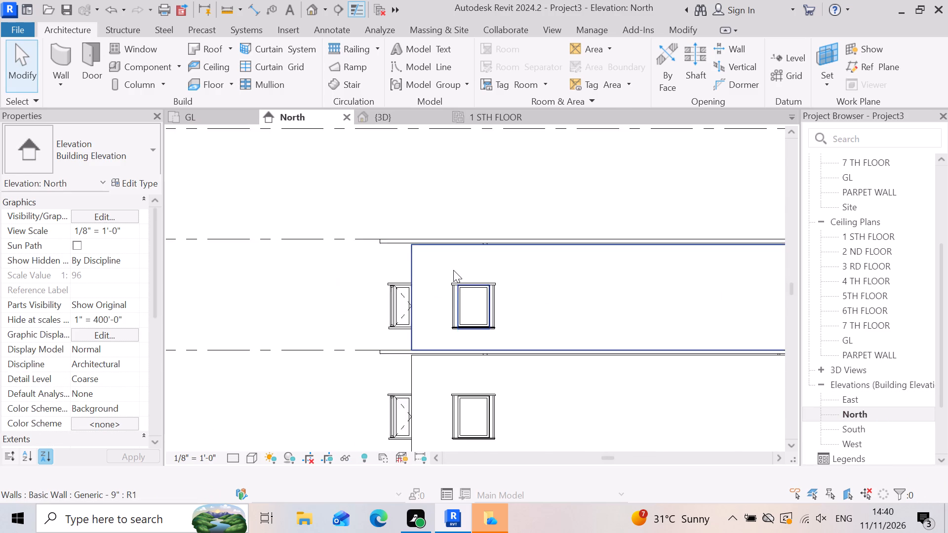
scroll(453, 270, down, 3)
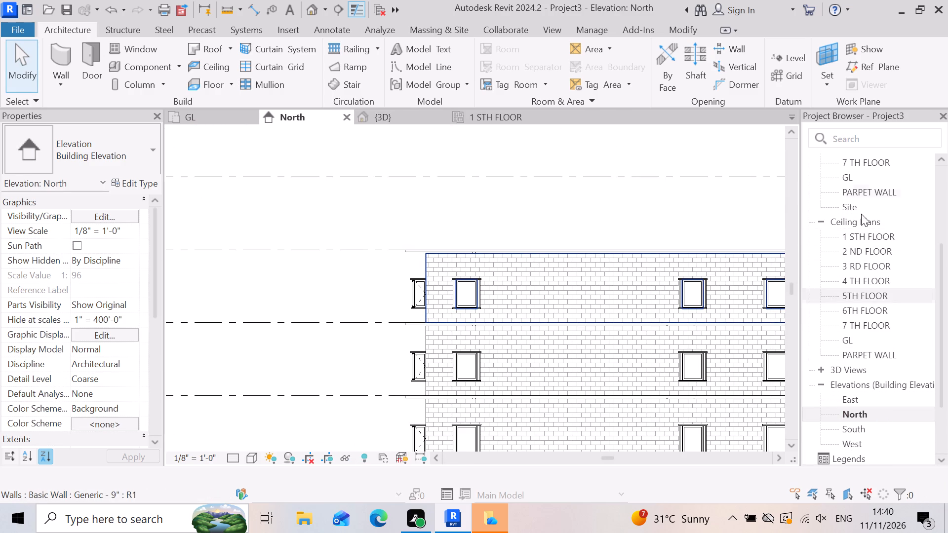
scroll(378, 282, down, 5)
scroll(602, 422, up, 2)
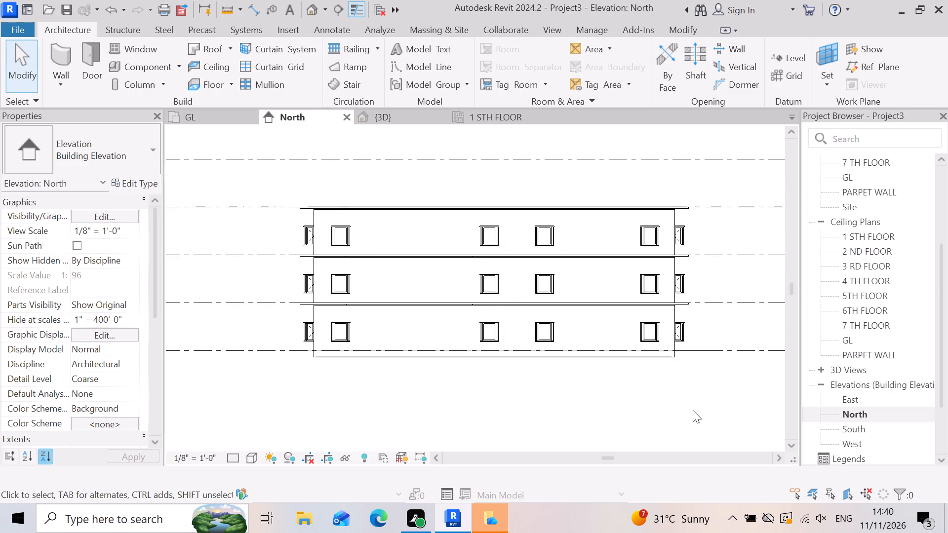
scroll(633, 396, down, 1)
scroll(628, 271, up, 1)
scroll(652, 372, down, 2)
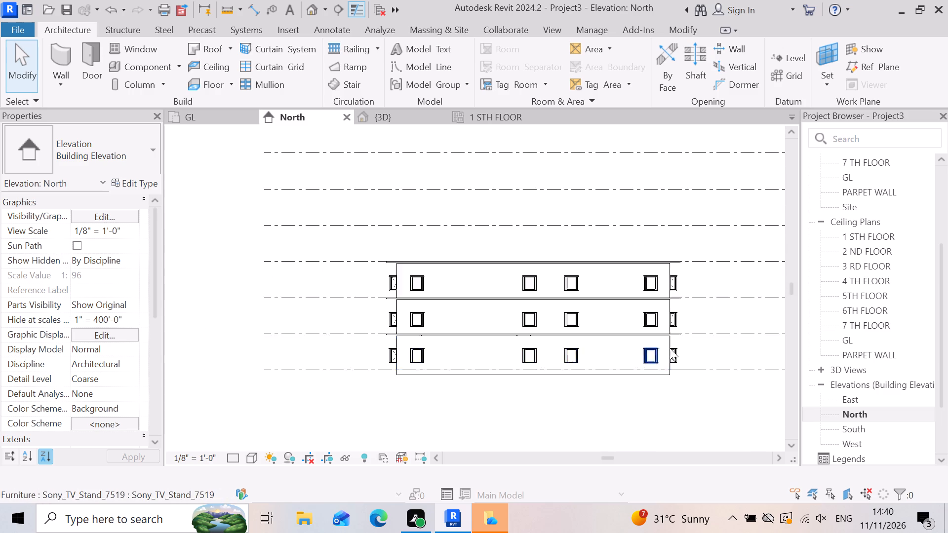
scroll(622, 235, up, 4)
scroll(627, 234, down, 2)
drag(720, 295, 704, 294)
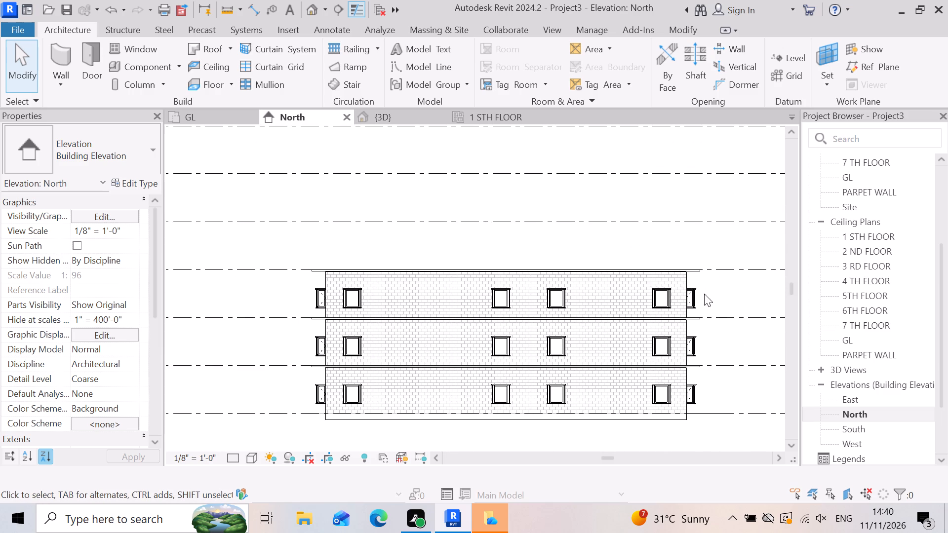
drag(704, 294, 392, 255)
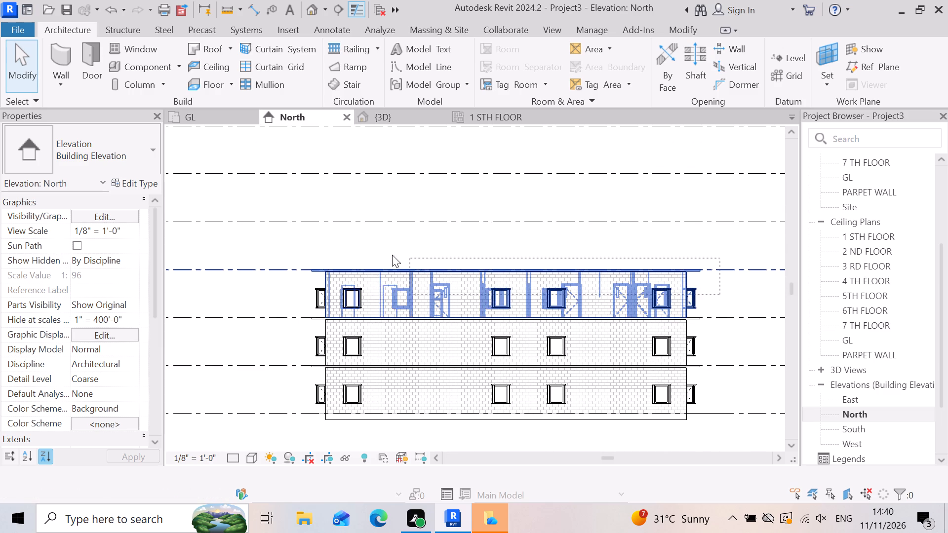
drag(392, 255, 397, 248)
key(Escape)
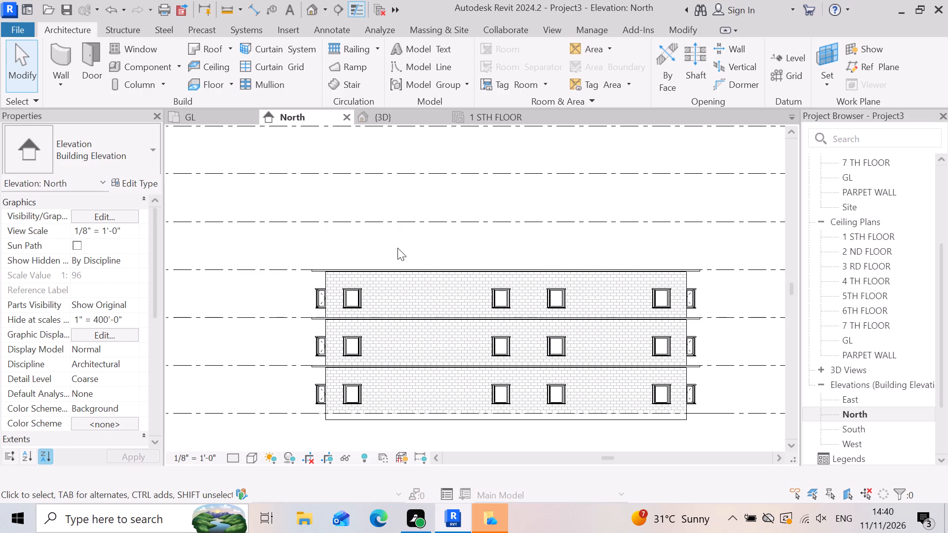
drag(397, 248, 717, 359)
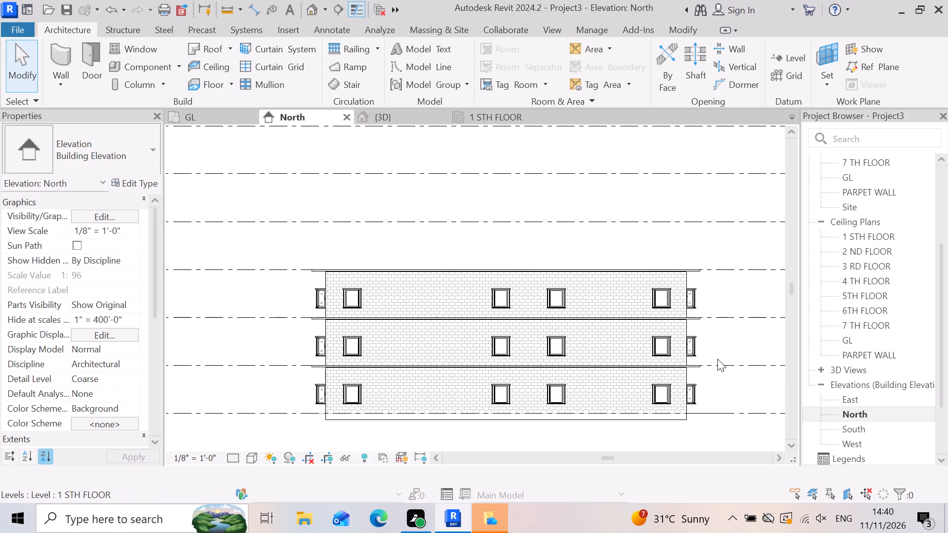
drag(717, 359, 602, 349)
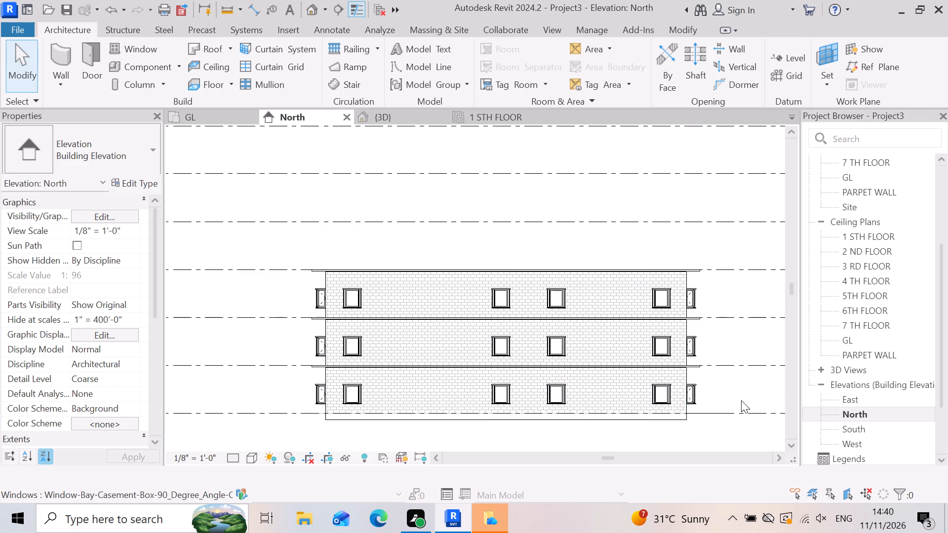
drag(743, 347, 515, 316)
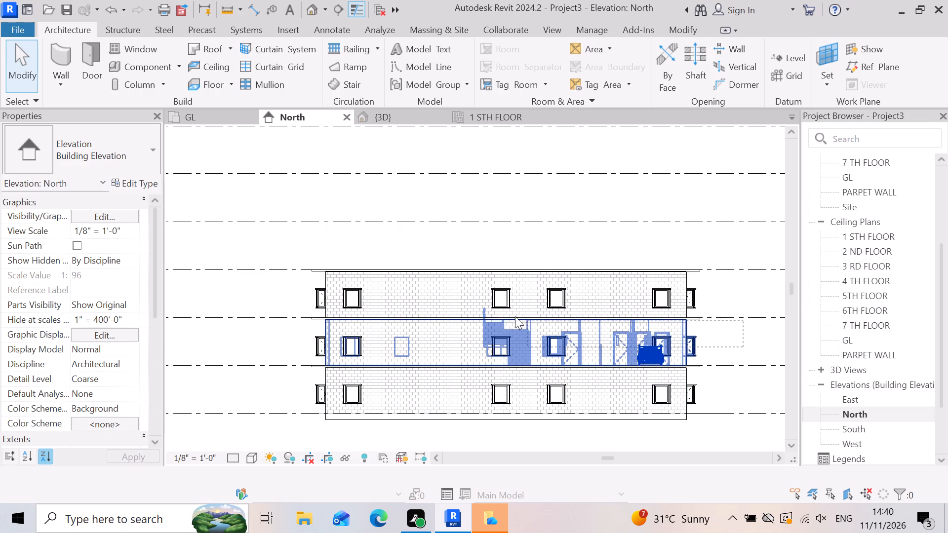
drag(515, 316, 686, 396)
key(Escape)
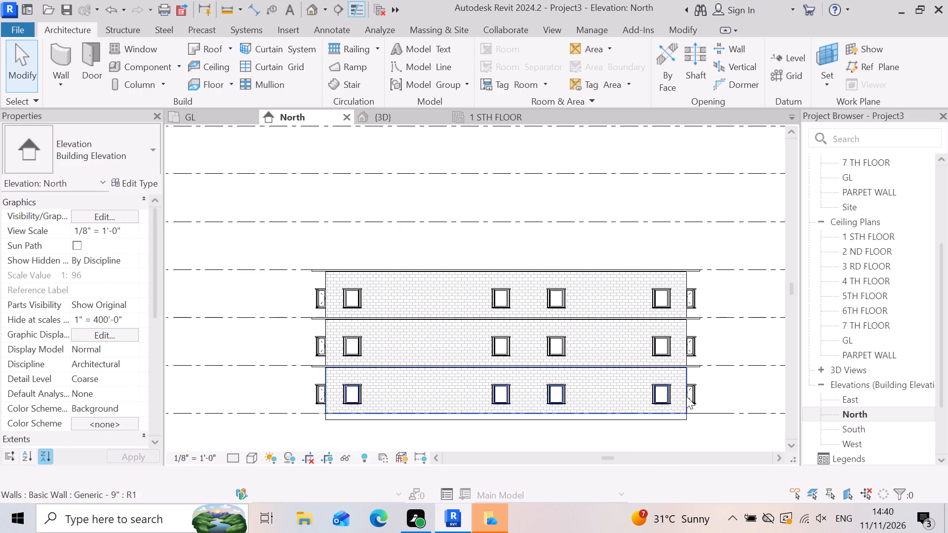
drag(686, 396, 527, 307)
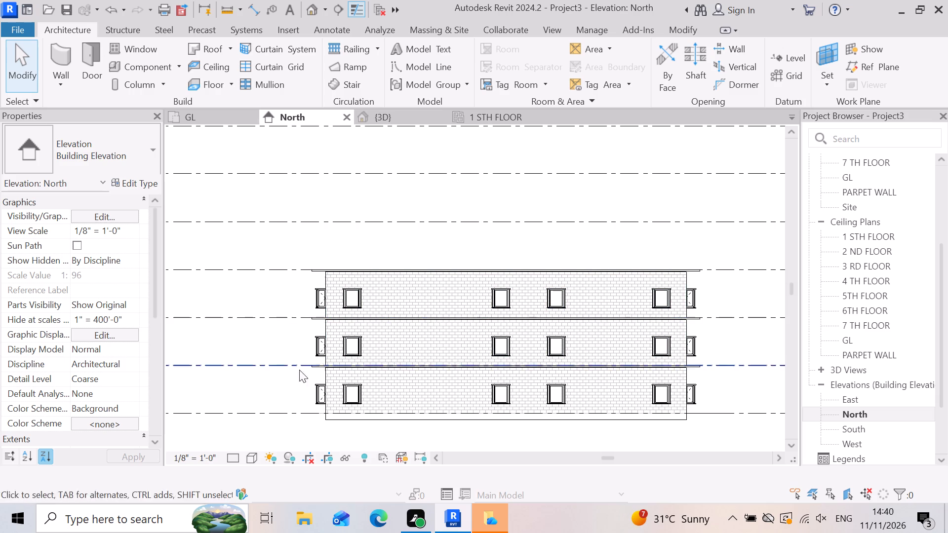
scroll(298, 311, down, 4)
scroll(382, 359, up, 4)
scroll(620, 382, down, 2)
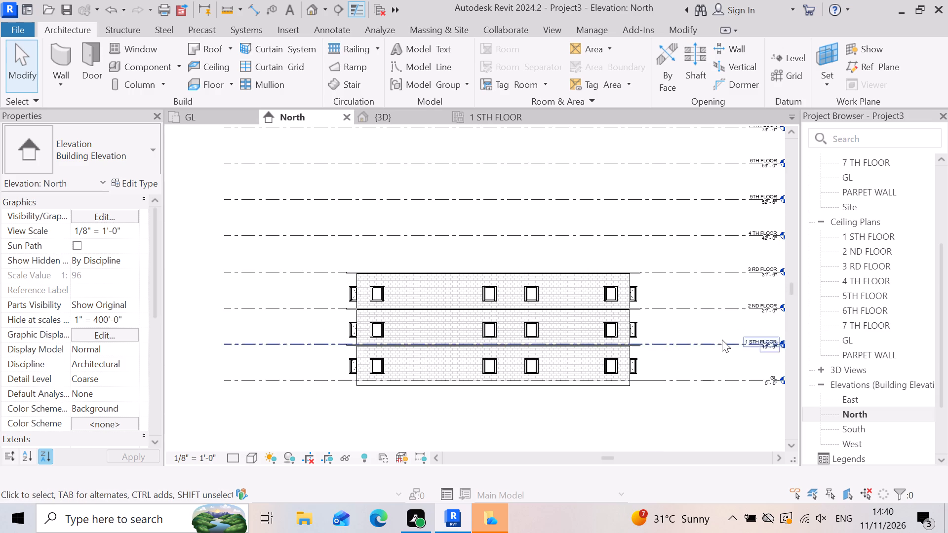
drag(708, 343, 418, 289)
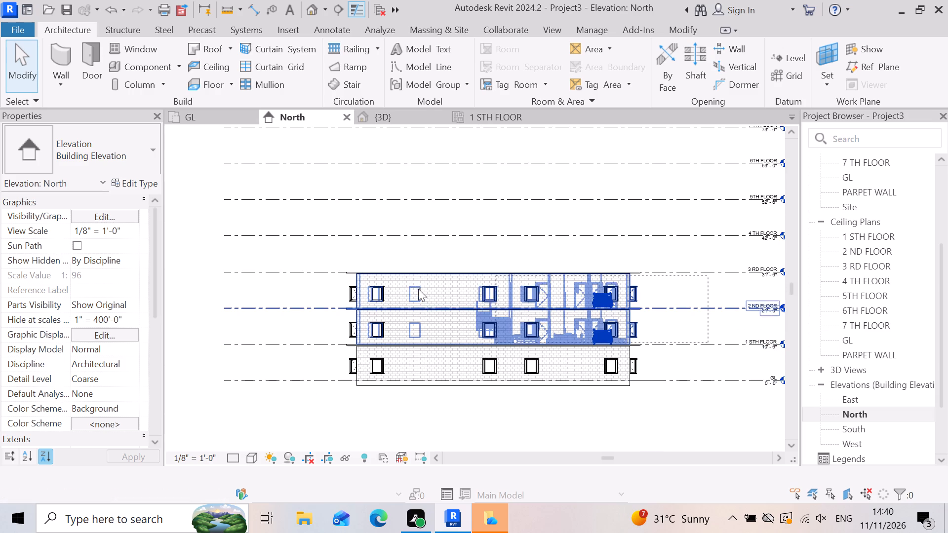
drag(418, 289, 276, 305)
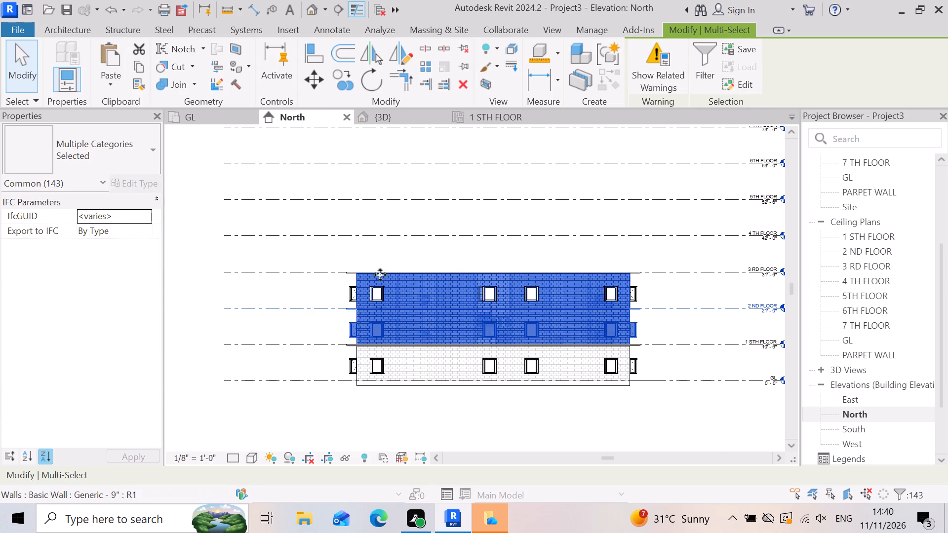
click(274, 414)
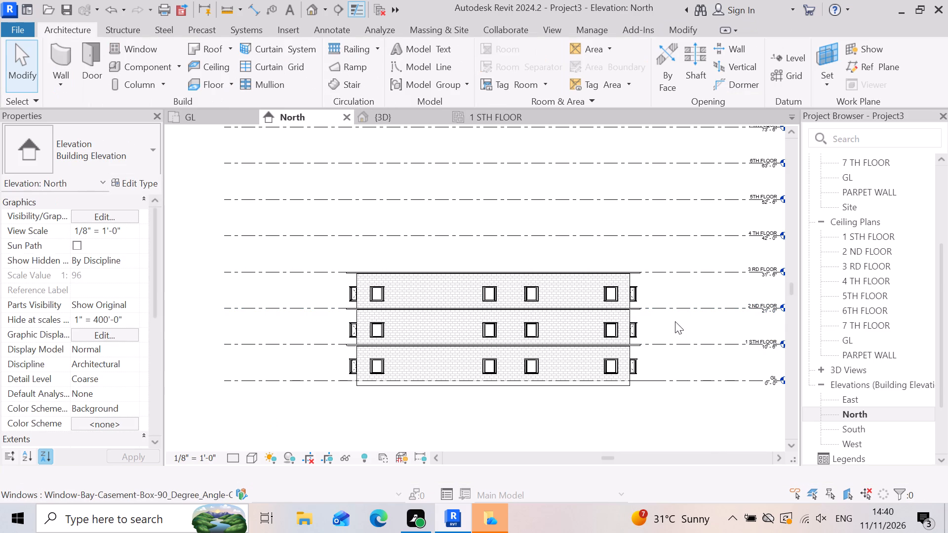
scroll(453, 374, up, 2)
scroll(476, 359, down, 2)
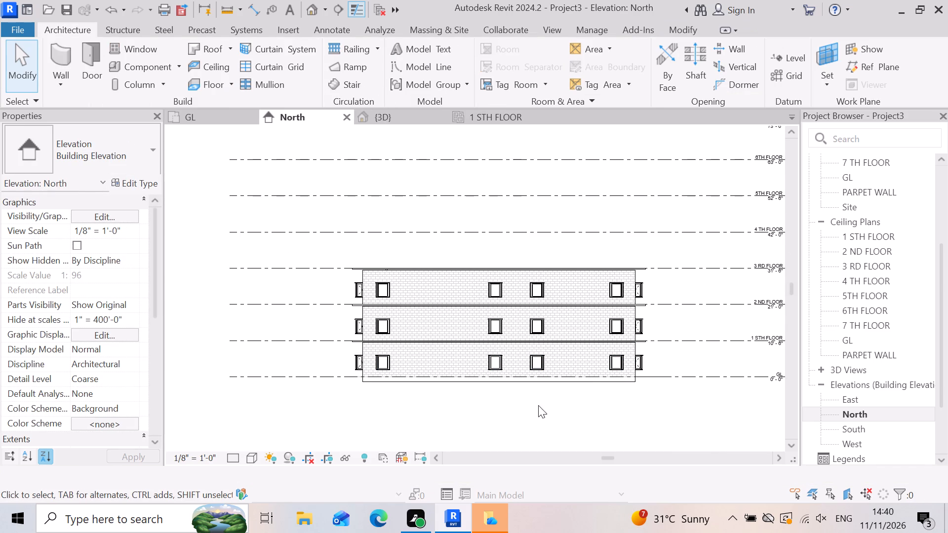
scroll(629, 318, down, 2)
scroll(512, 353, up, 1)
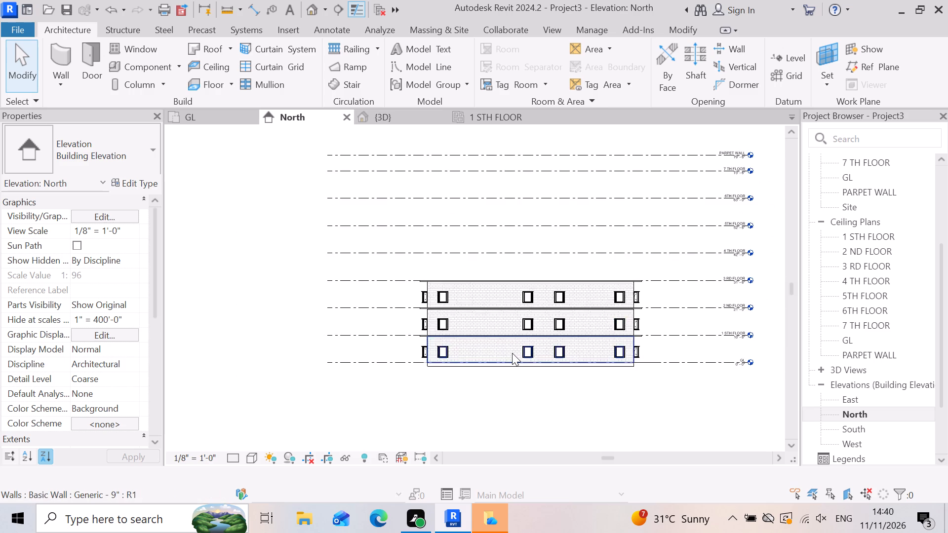
Copy only the middle storey's railings, top rails, stairs, runs and supports, and paste them aligned to the 2 ND FLOOR level.
scroll(512, 353, up, 1)
drag(696, 309, 655, 326)
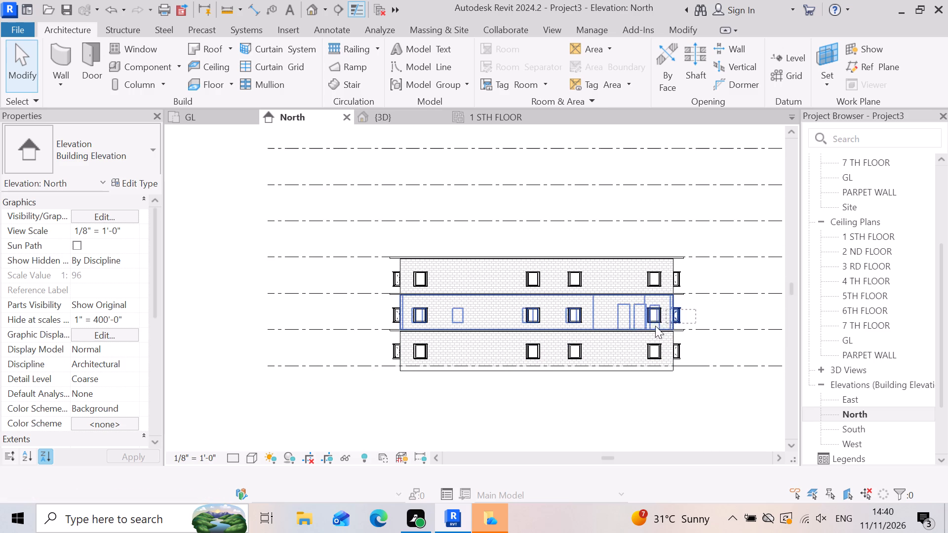
drag(655, 326, 353, 323)
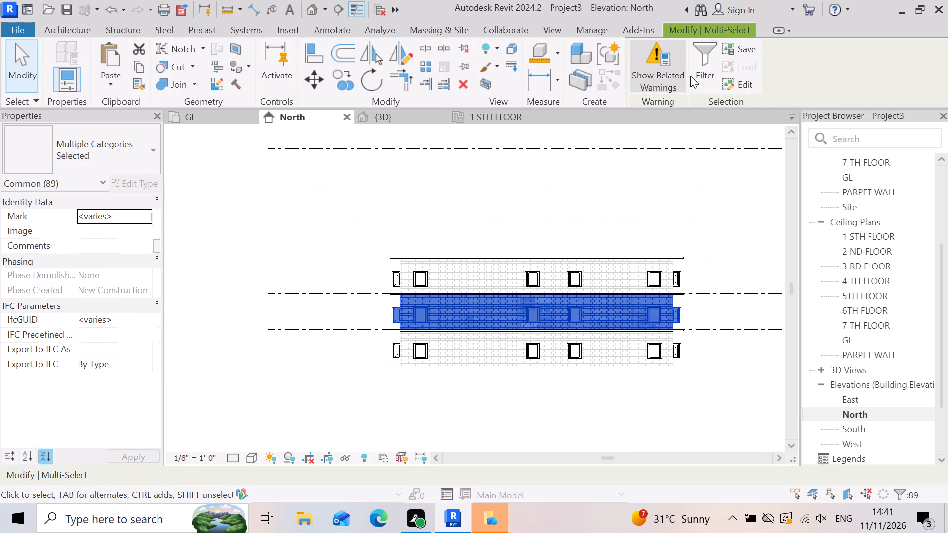
click(702, 69)
click(553, 188)
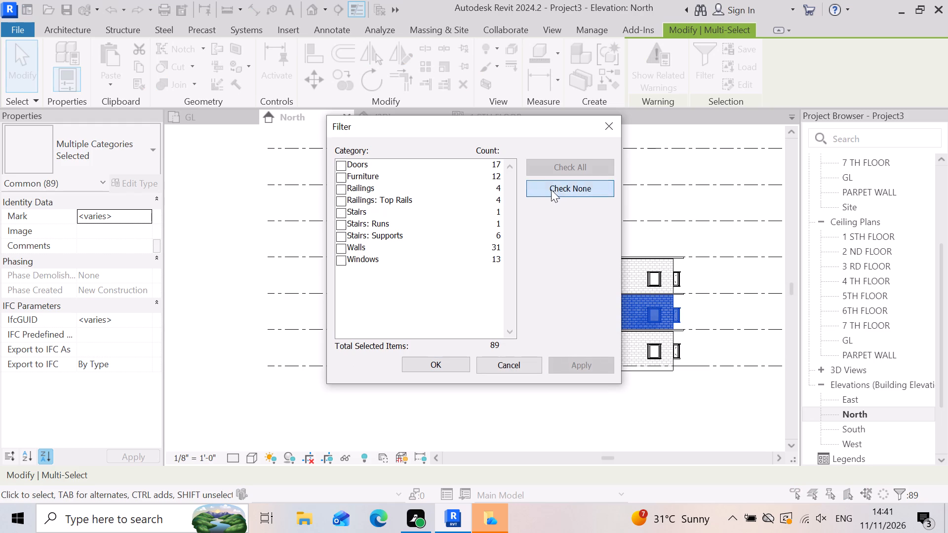
click(340, 190)
click(337, 199)
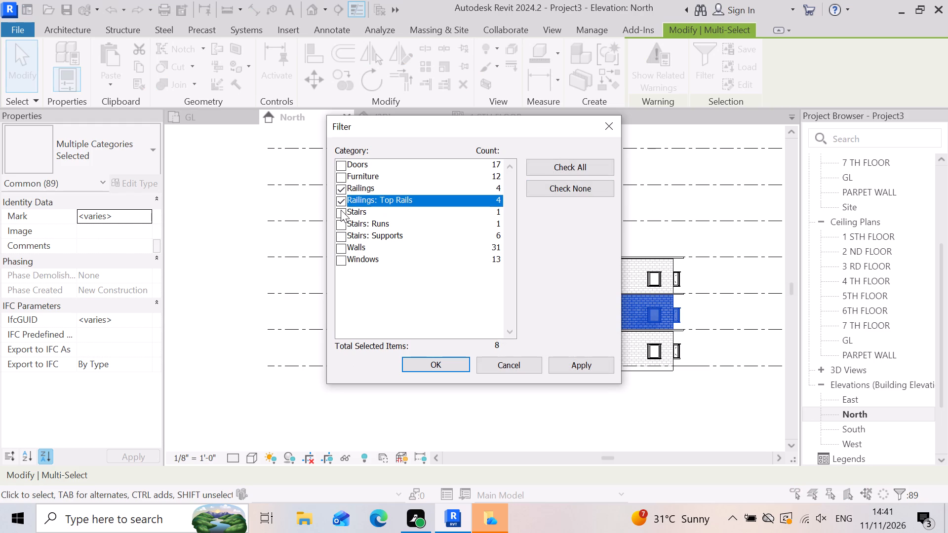
click(341, 210)
click(341, 226)
click(344, 235)
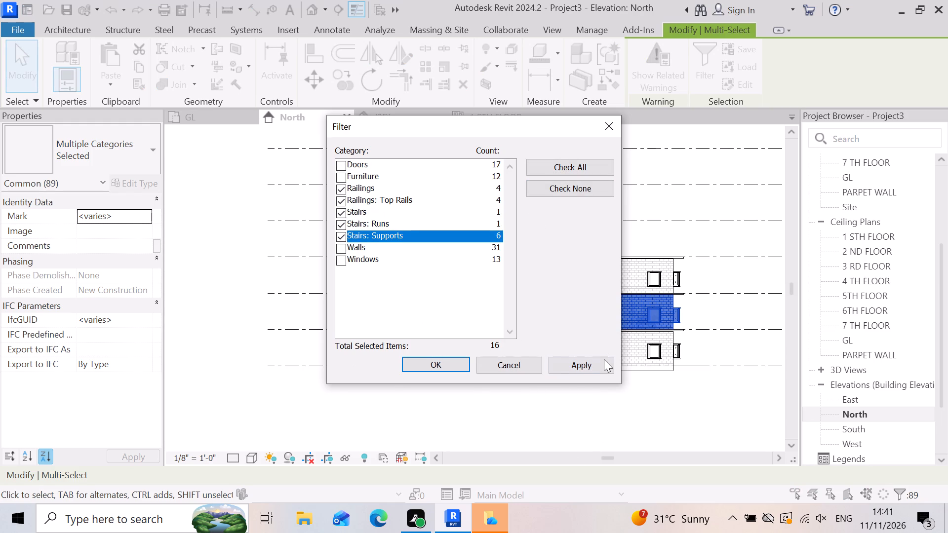
click(581, 368)
click(411, 357)
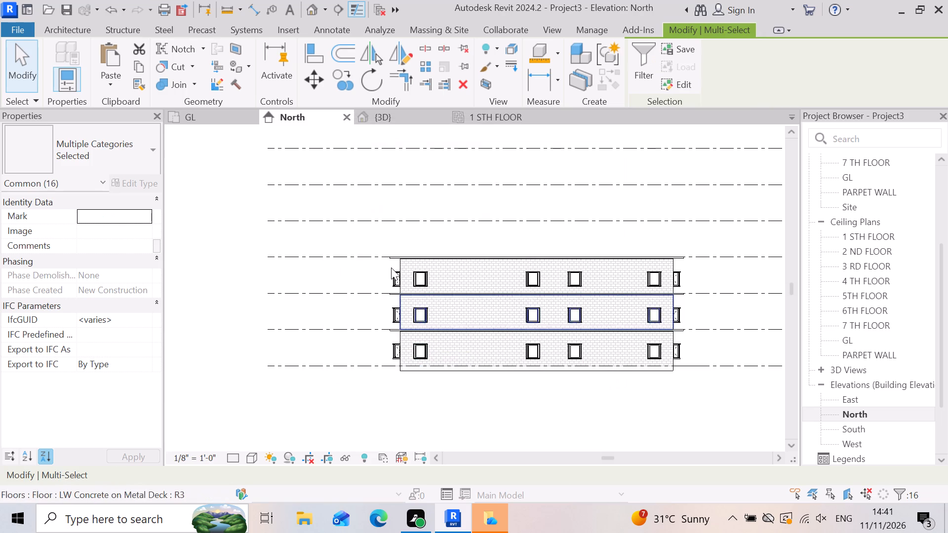
click(132, 65)
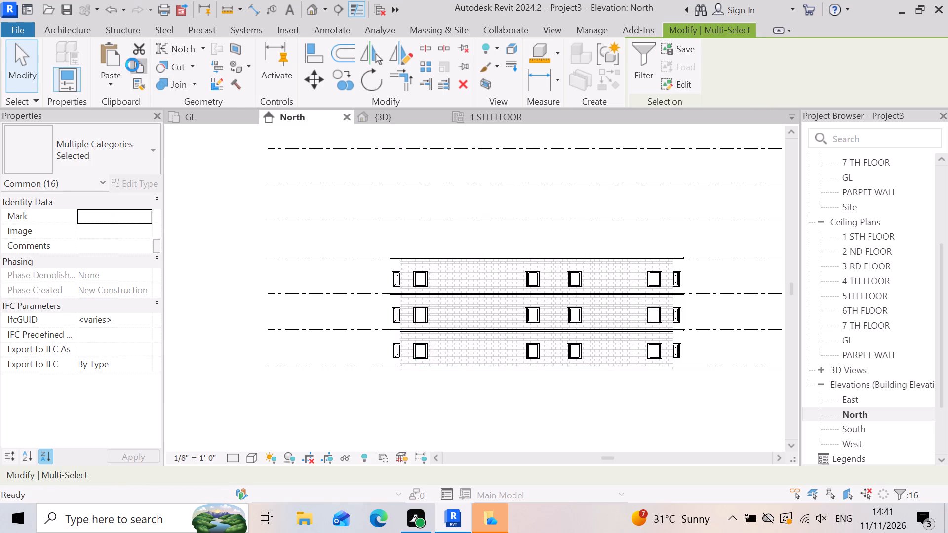
click(106, 83)
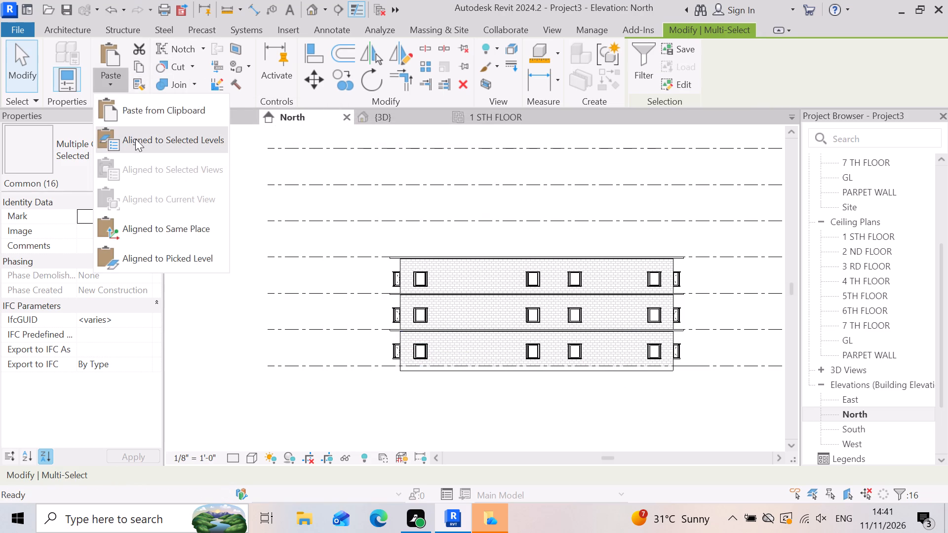
click(135, 139)
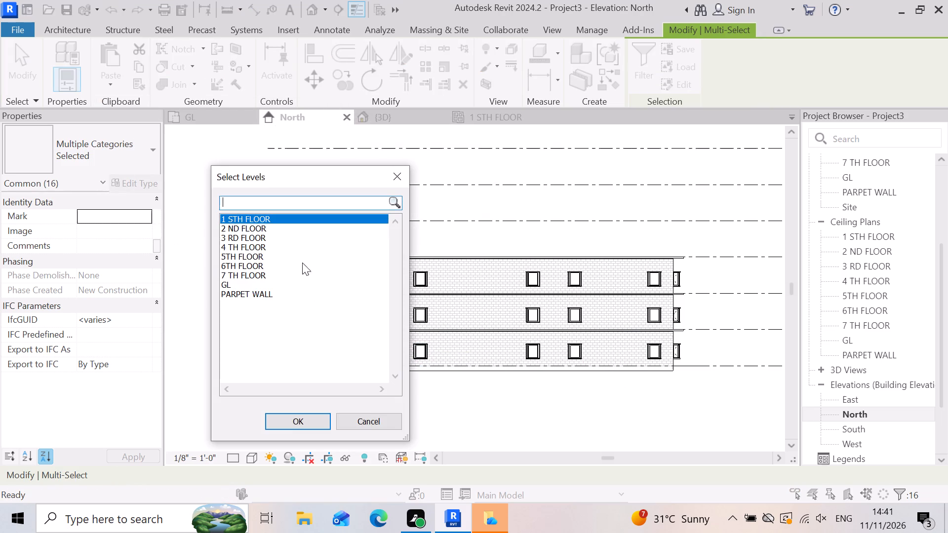
click(266, 227)
click(313, 421)
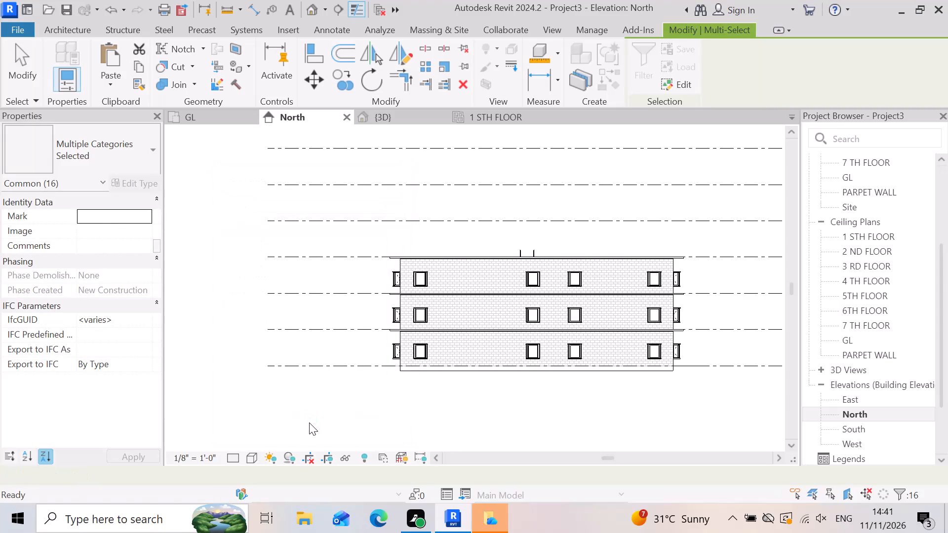
Examine the pasted staircase and railings in the North elevation against the top storey's slab and level lines.
scroll(600, 413, up, 2)
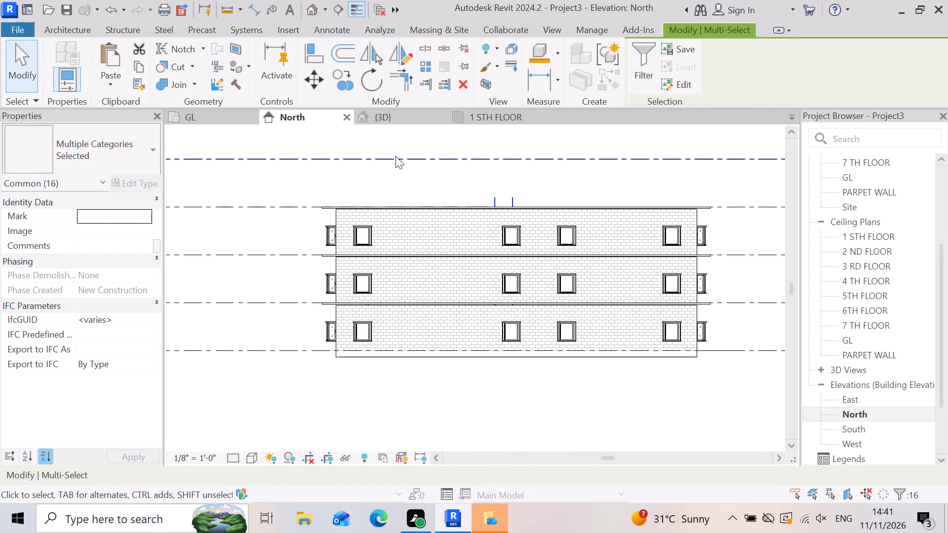
scroll(501, 304, down, 1)
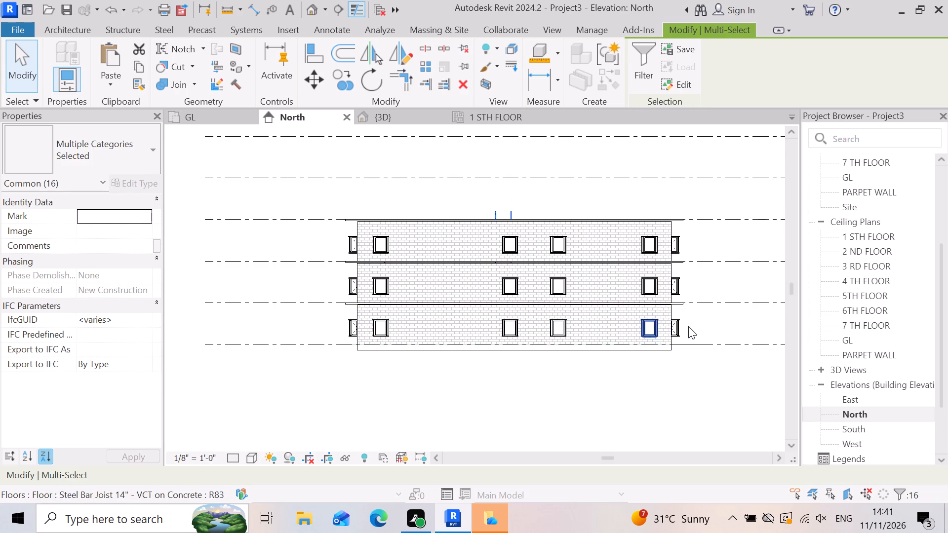
scroll(688, 326, up, 1)
scroll(495, 314, down, 3)
scroll(695, 287, down, 2)
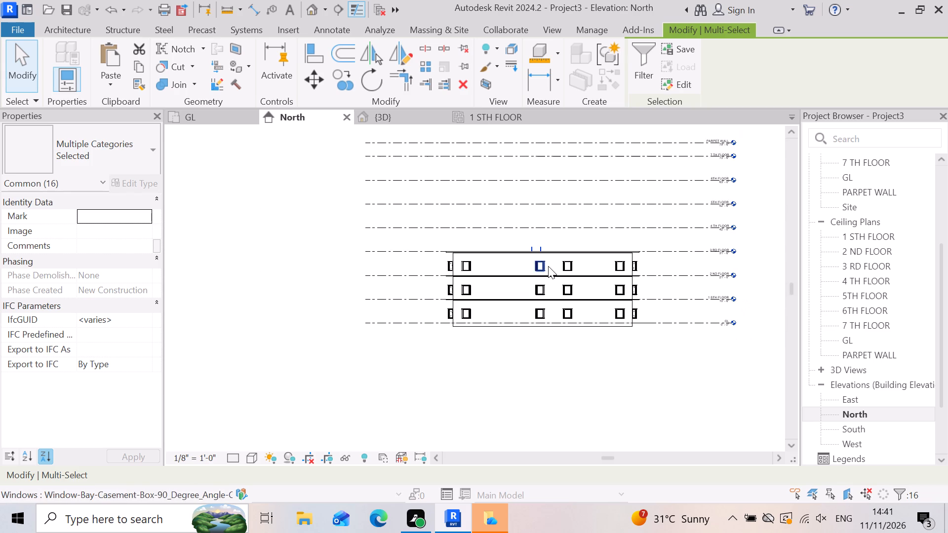
scroll(548, 266, up, 3)
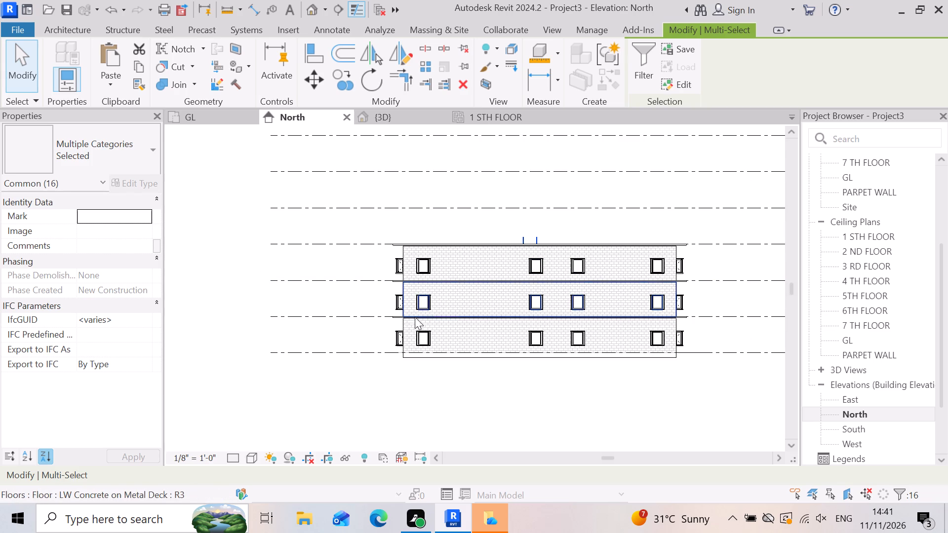
scroll(735, 266, up, 3)
scroll(614, 287, down, 2)
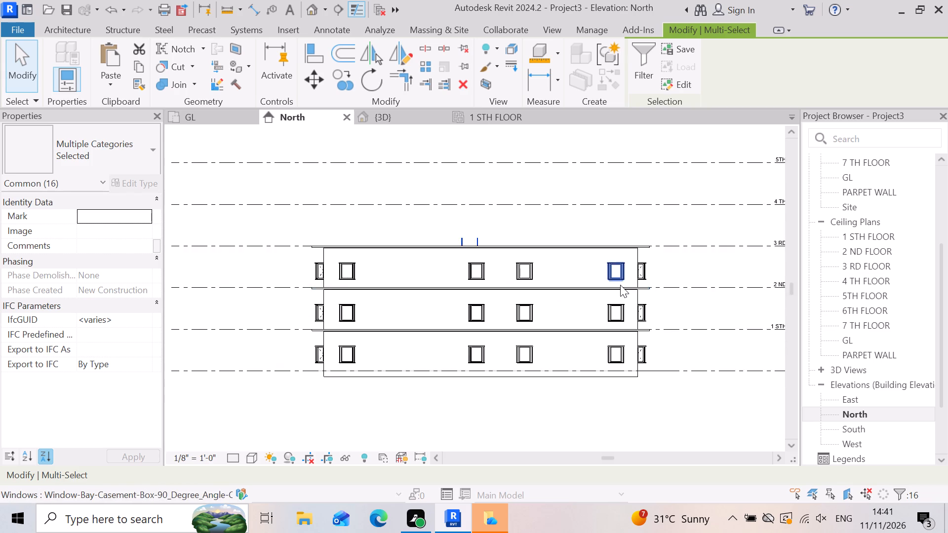
scroll(620, 285, up, 2)
scroll(691, 285, down, 2)
scroll(578, 285, up, 2)
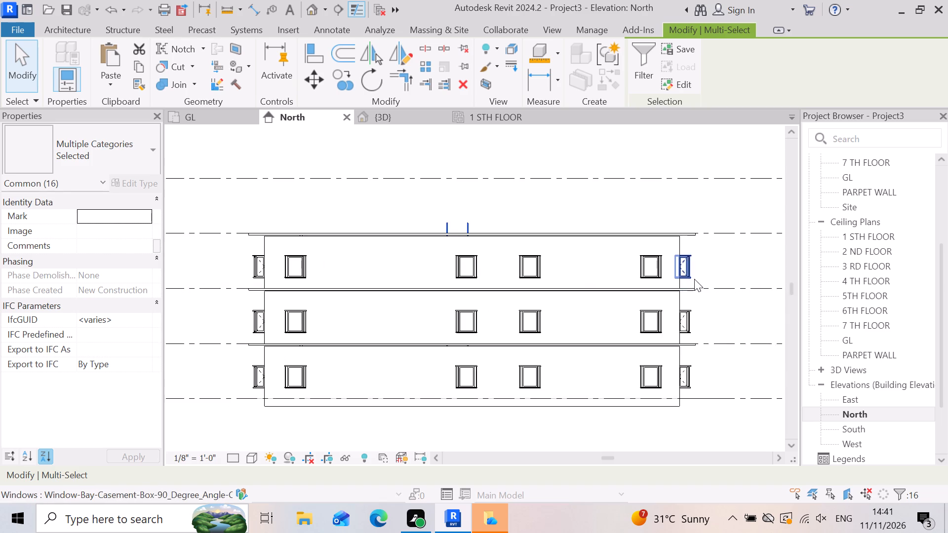
Copy only the top storey's walls and doors, and paste them aligned to the 3 RD FLOOR level.
scroll(694, 279, down, 2)
drag(727, 277, 579, 275)
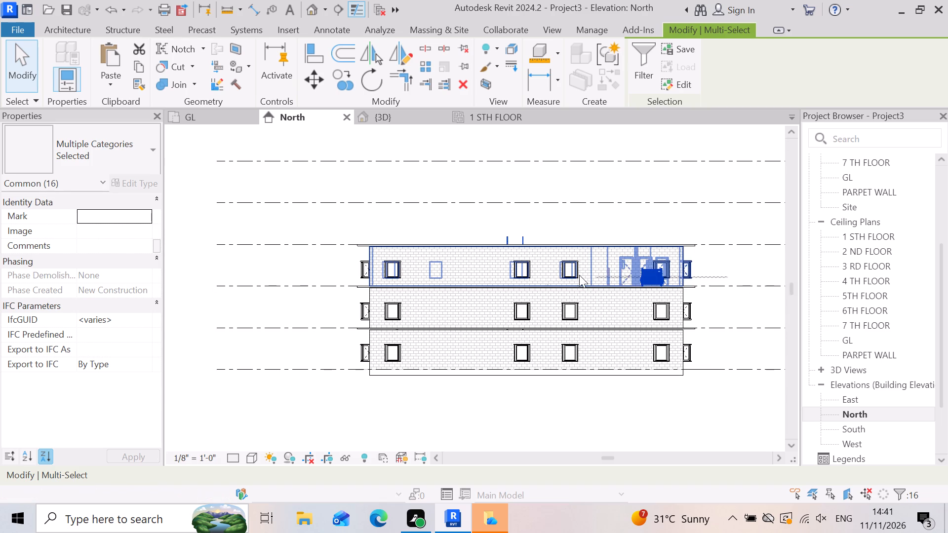
drag(579, 275, 299, 265)
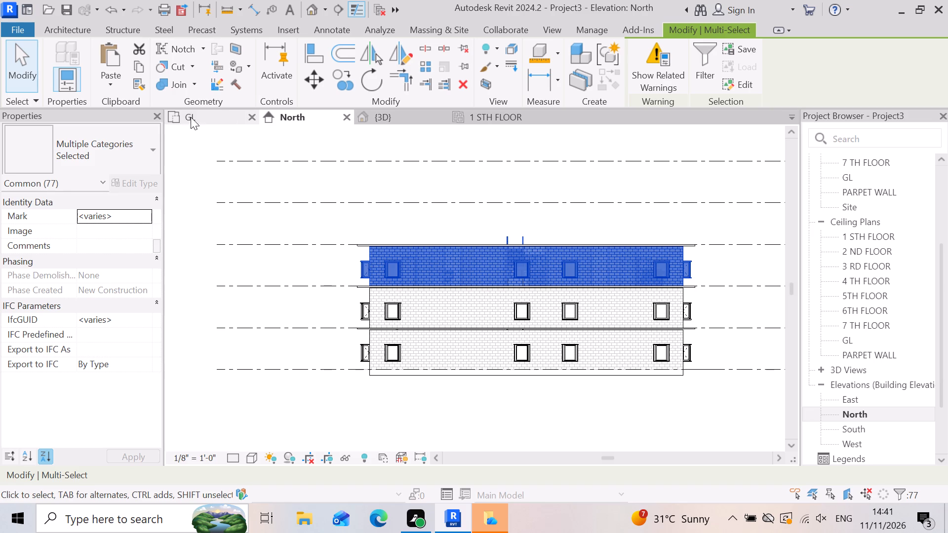
click(694, 55)
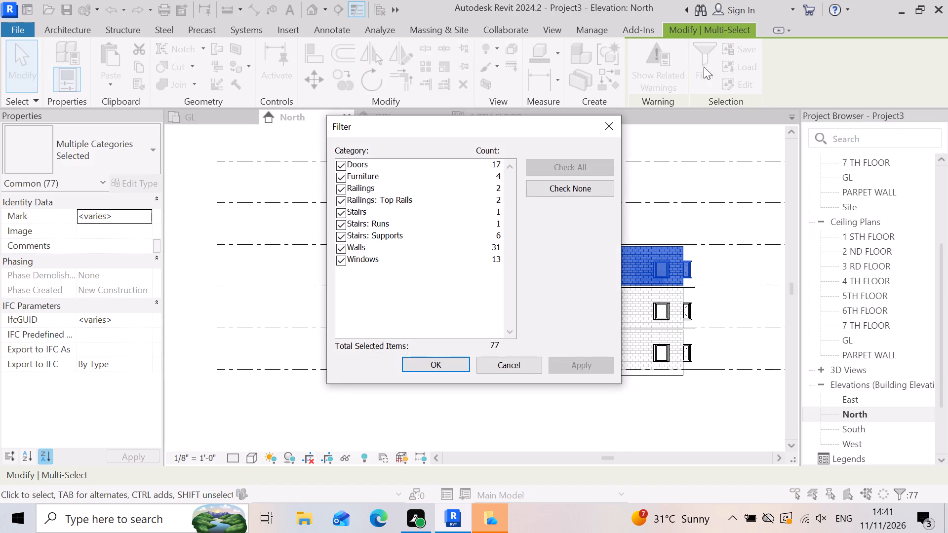
click(579, 189)
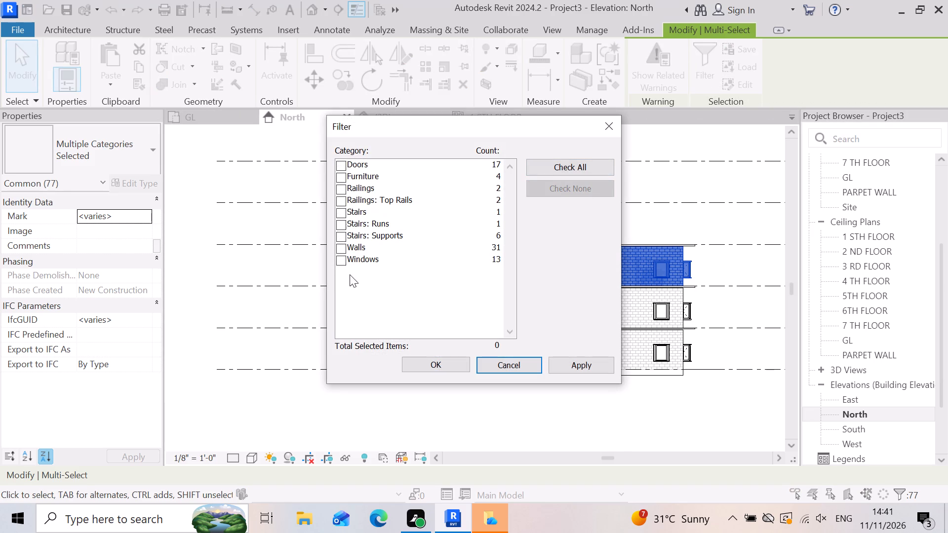
click(343, 249)
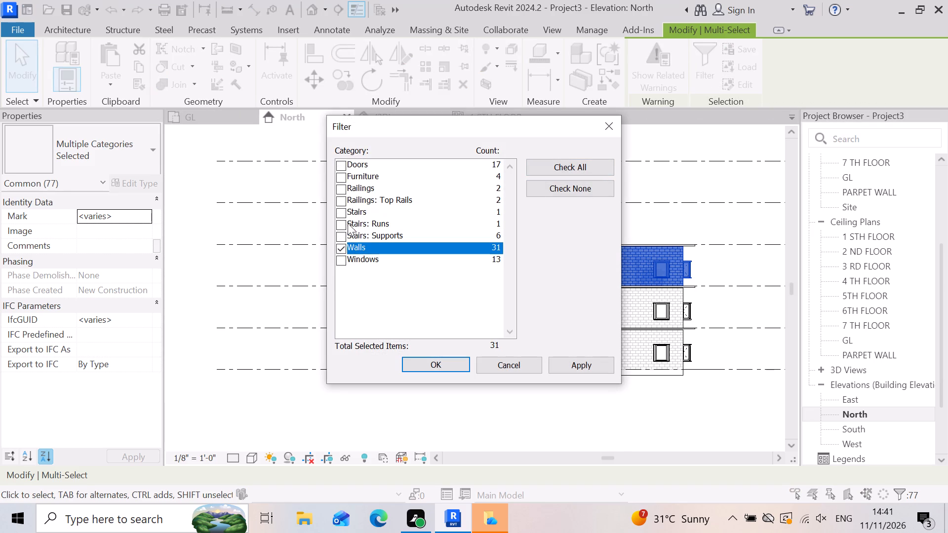
click(345, 164)
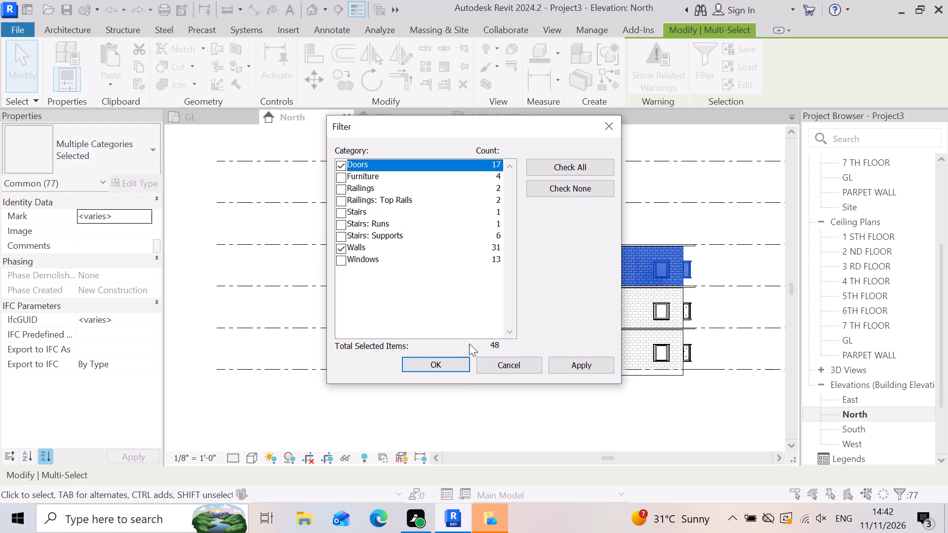
click(344, 167)
click(343, 168)
click(581, 366)
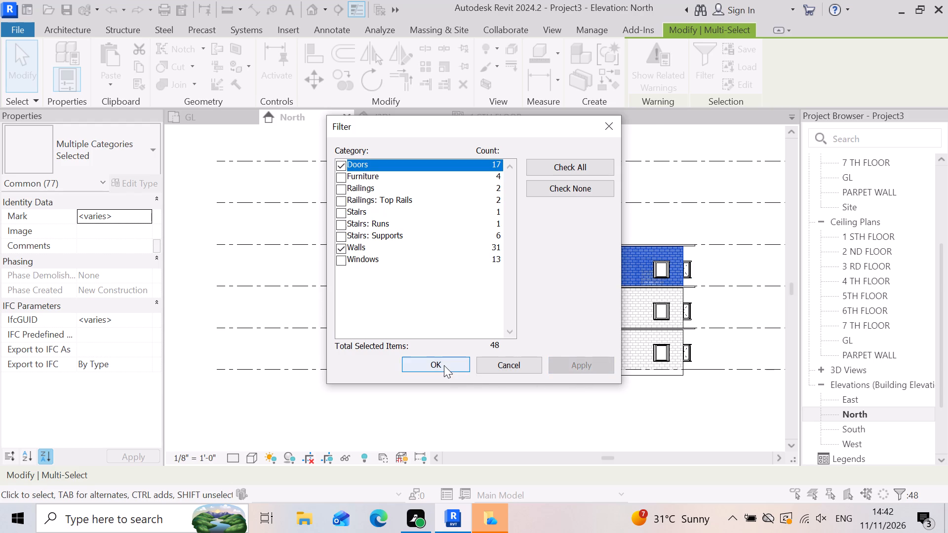
click(444, 365)
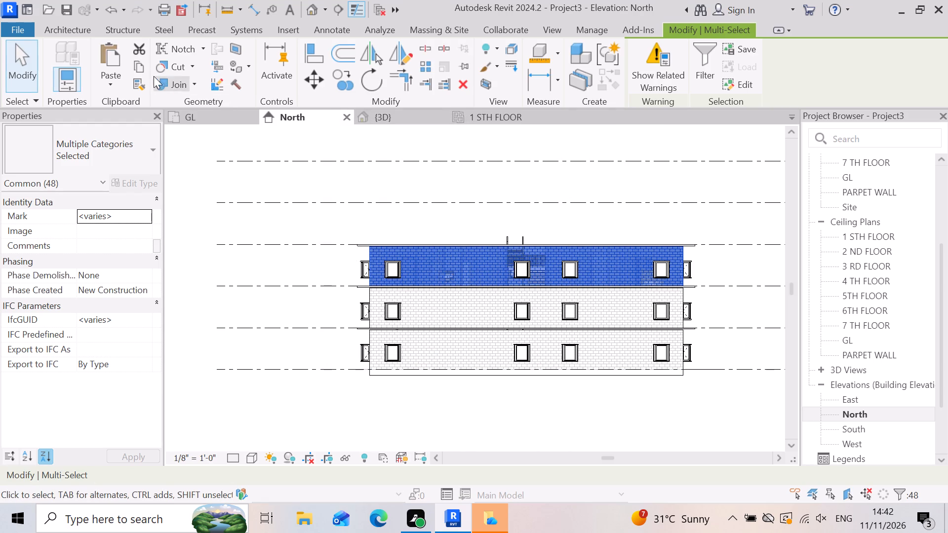
click(141, 65)
click(110, 82)
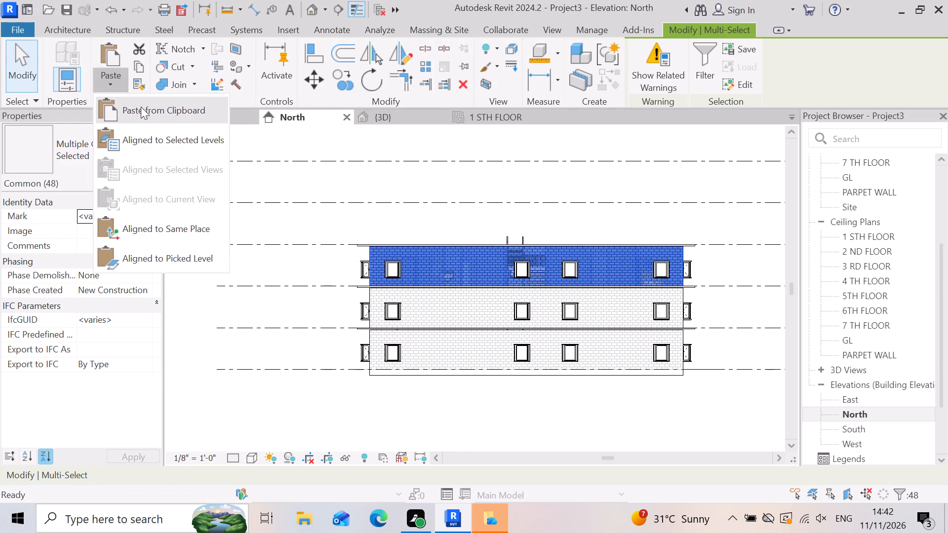
click(160, 140)
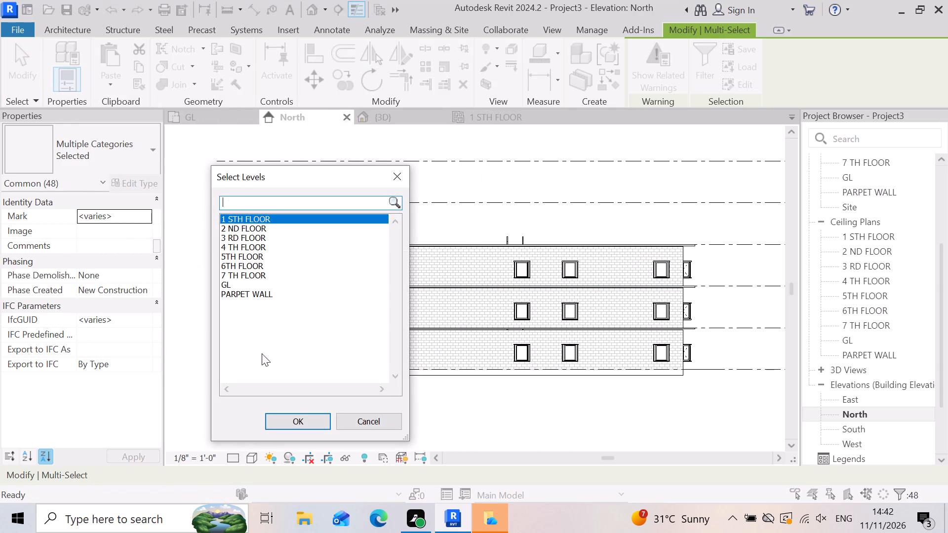
click(260, 235)
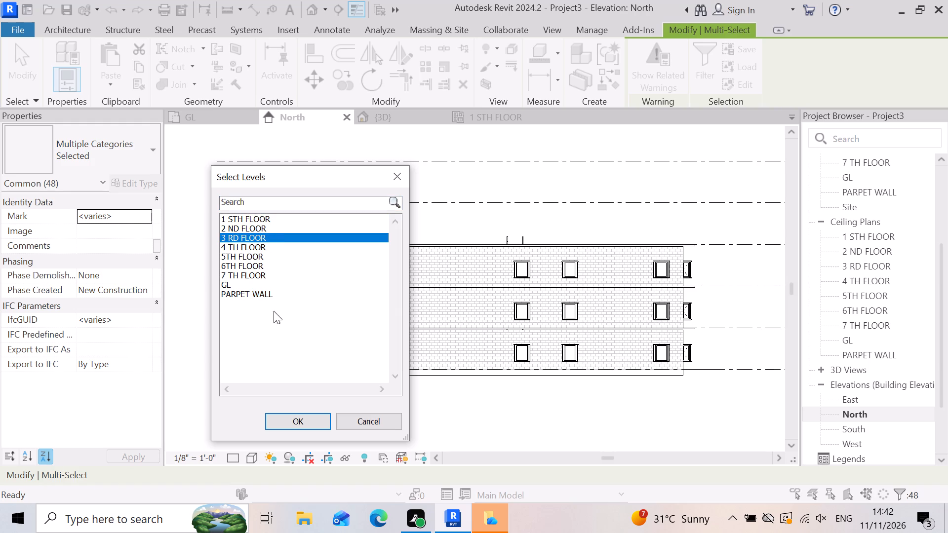
click(298, 418)
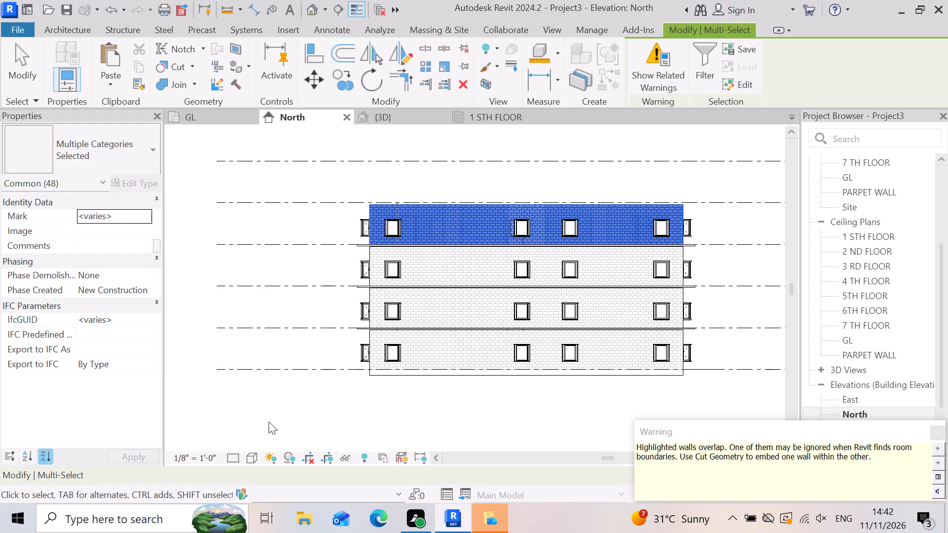
click(540, 442)
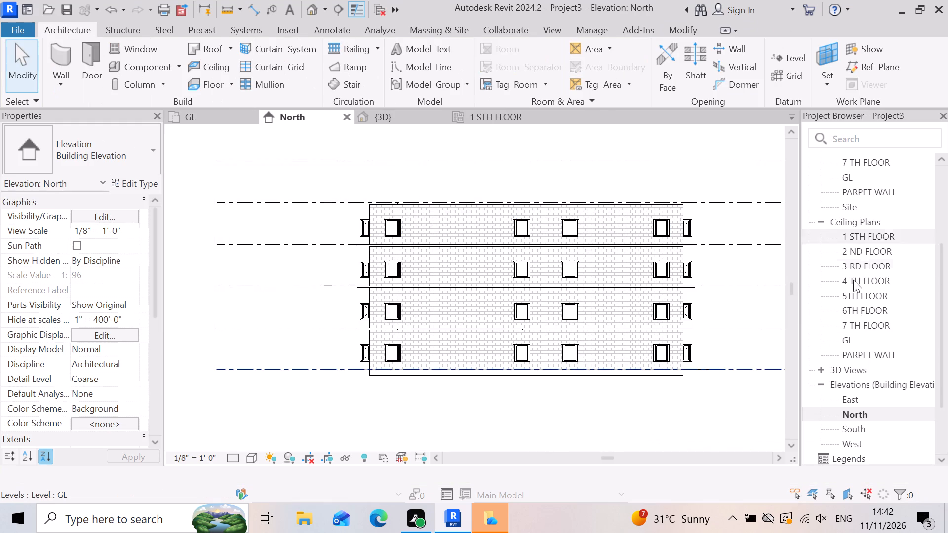
Open the 3 RD FLOOR plan and examine the layout of the pasted walls and doors.
scroll(736, 287, up, 3)
scroll(889, 341, up, 2)
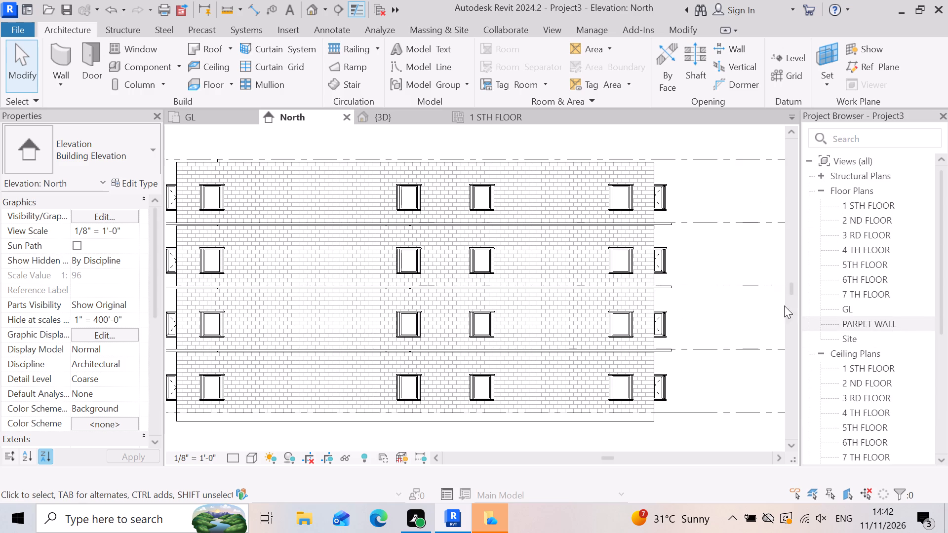
double_click(888, 232)
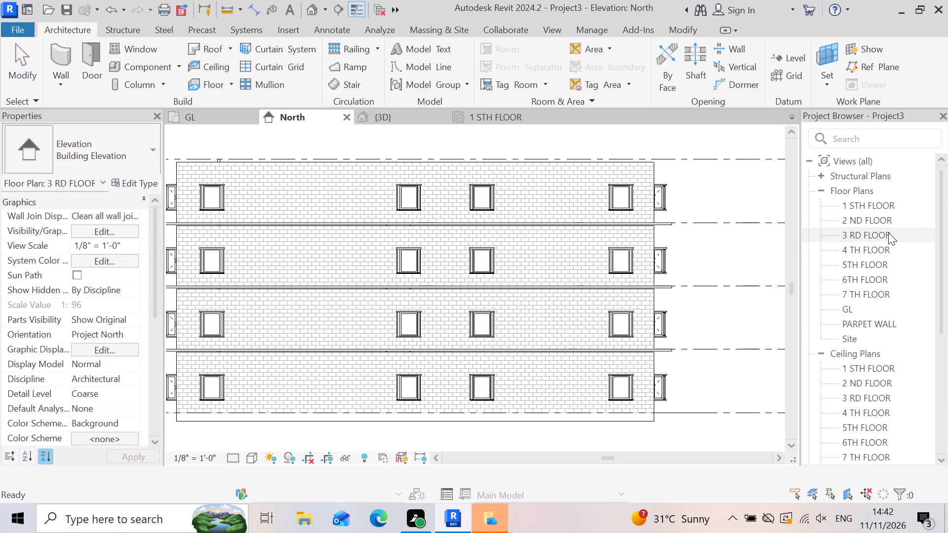
scroll(502, 305, up, 6)
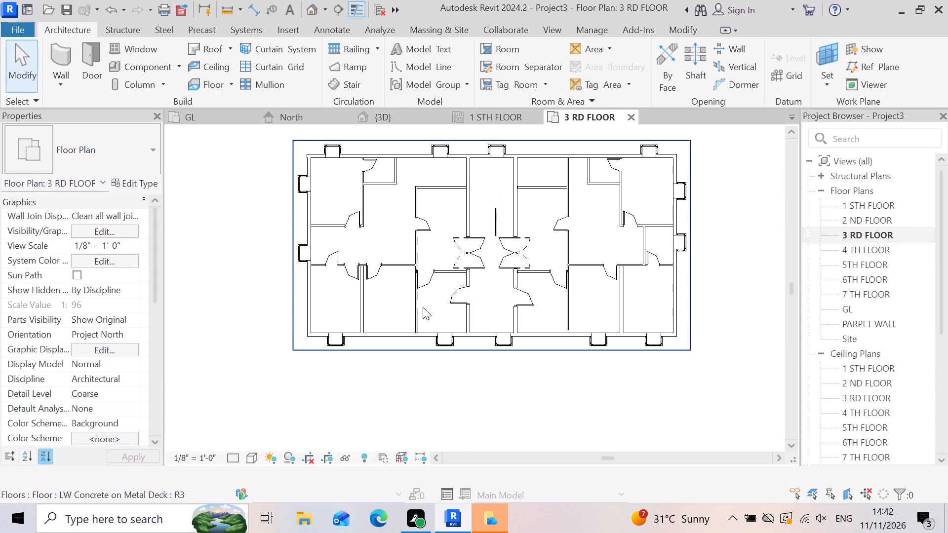
click(587, 367)
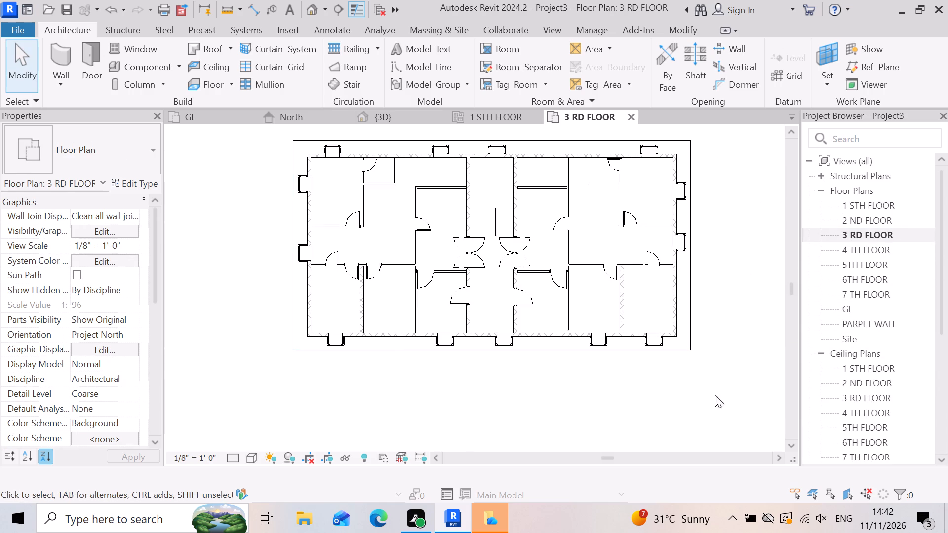
Examine the four-storey building from the front in 3D, comparing the new top storey and slab edges with the storeys below.
click(411, 115)
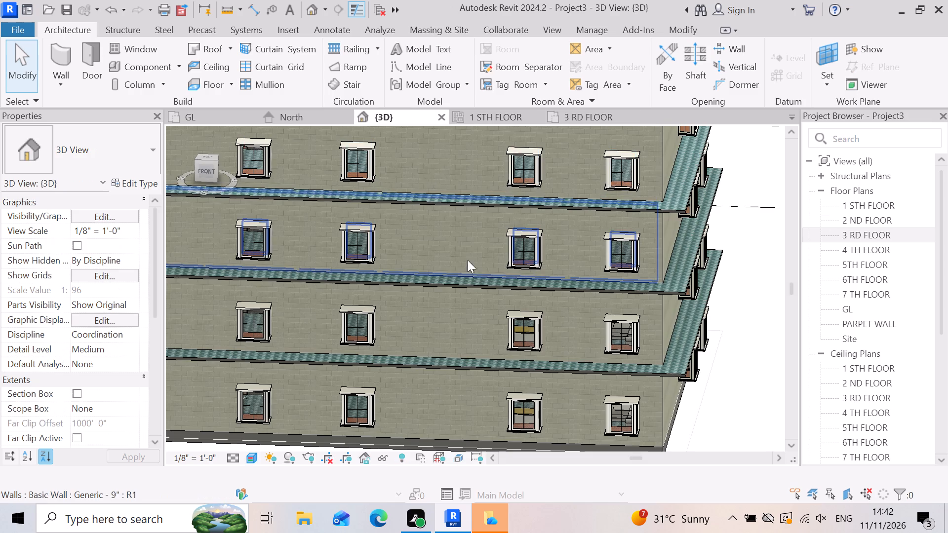
scroll(591, 321, down, 3)
click(725, 411)
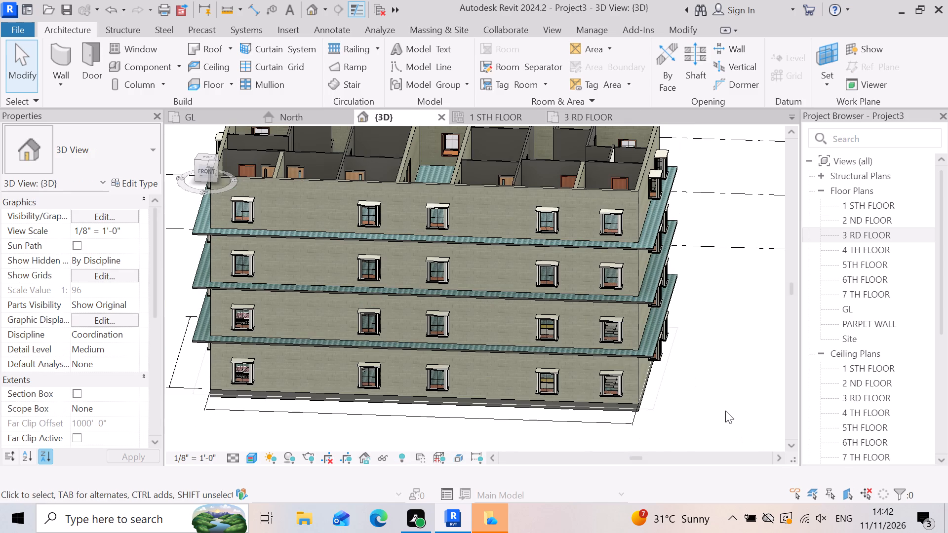
scroll(712, 409, down, 2)
scroll(490, 274, up, 4)
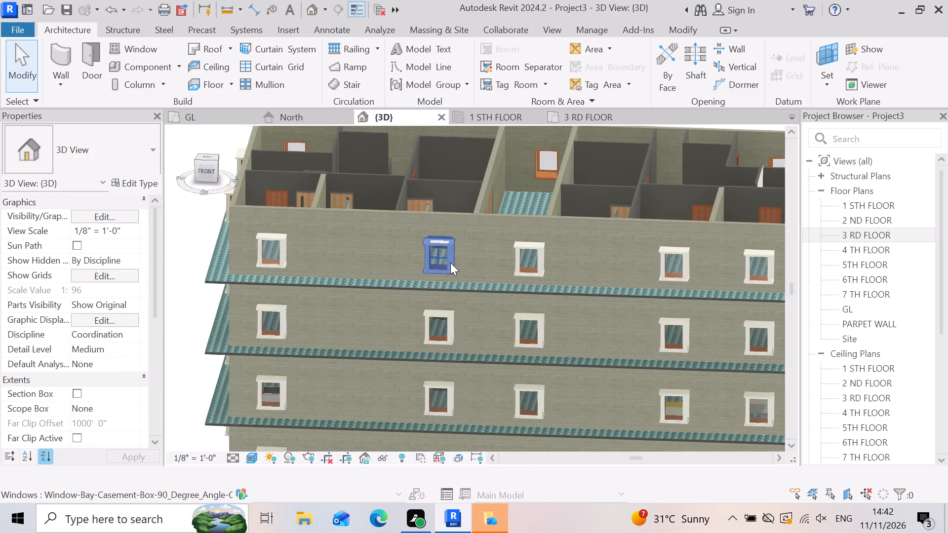
scroll(450, 263, up, 5)
scroll(605, 308, down, 11)
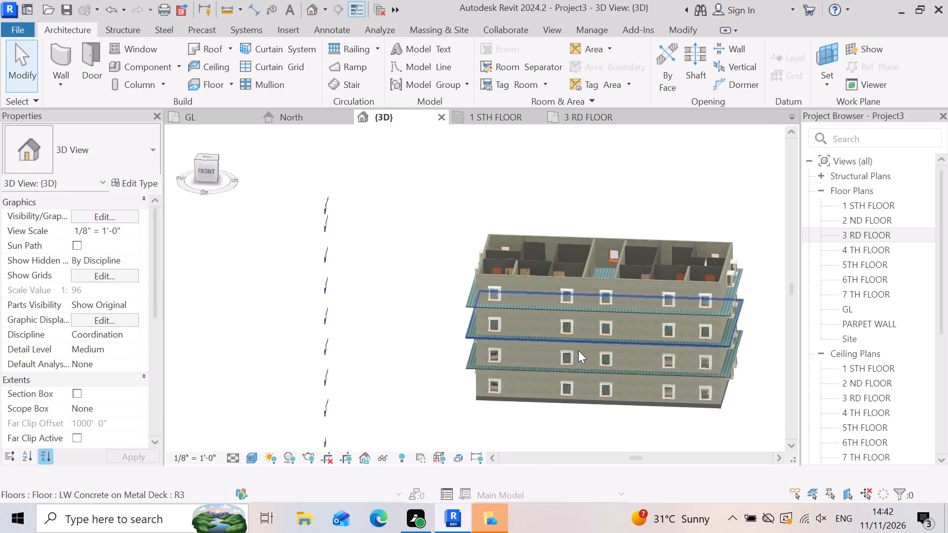
scroll(621, 346, up, 3)
scroll(587, 286, up, 3)
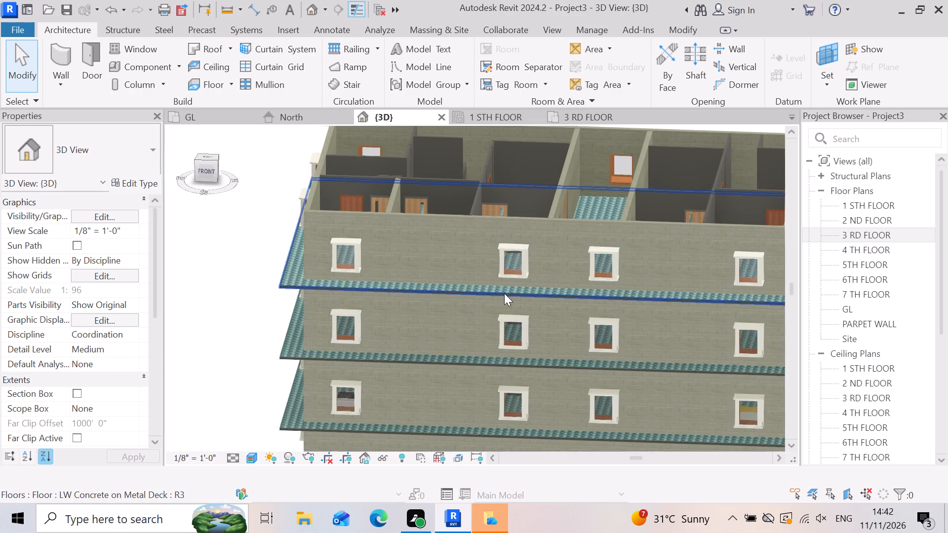
scroll(569, 272, down, 2)
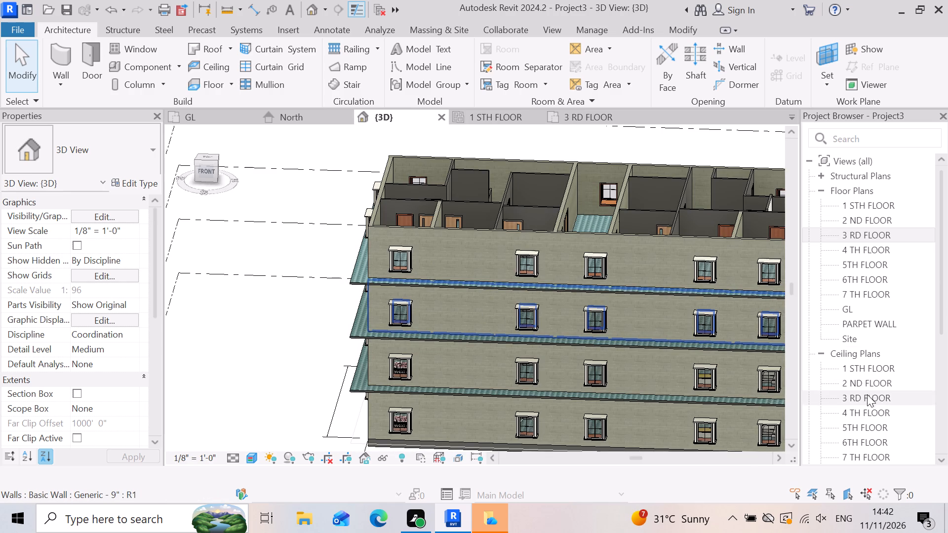
scroll(406, 360, down, 3)
scroll(851, 347, down, 2)
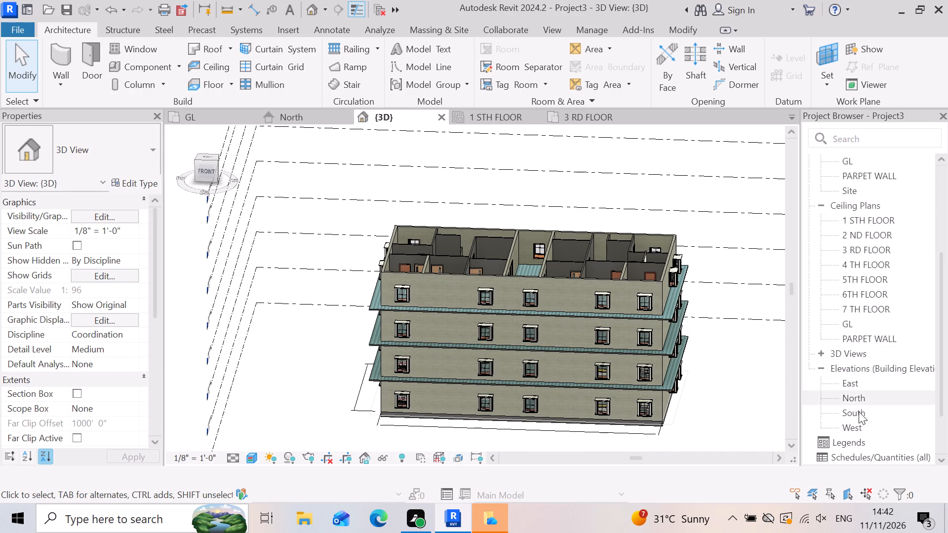
scroll(877, 365, down, 3)
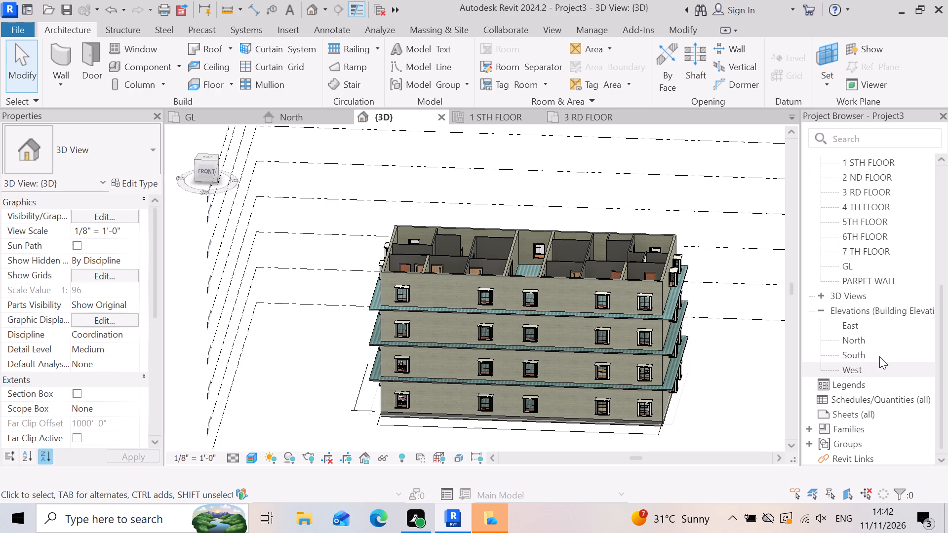
scroll(879, 356, down, 1)
scroll(886, 421, up, 4)
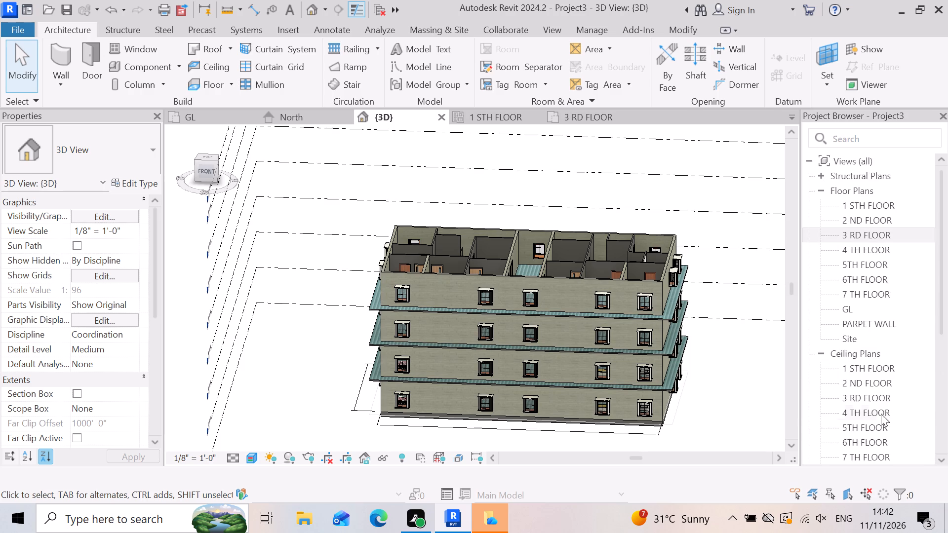
scroll(570, 321, down, 2)
scroll(594, 385, up, 3)
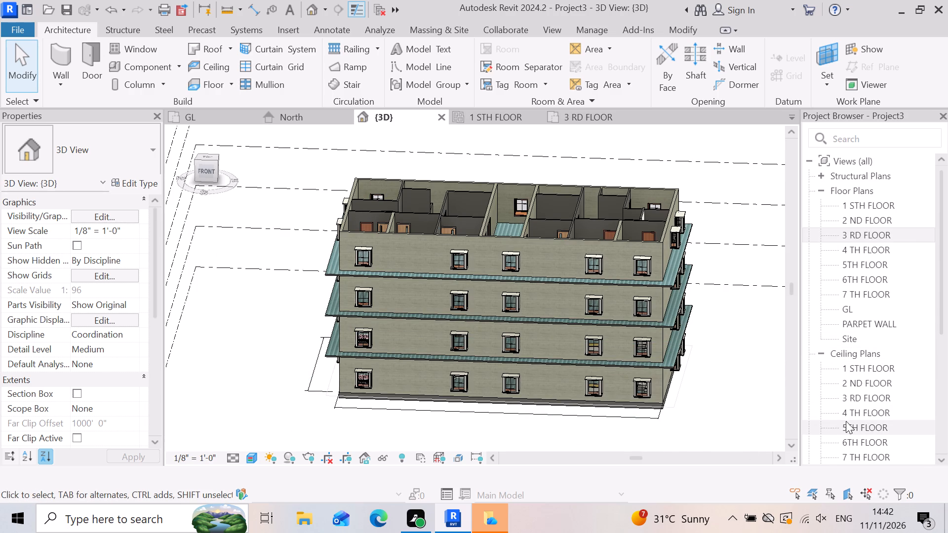
In the North elevation, copy the 3 RD FLOOR slab and paste it aligned to the 4 TH FLOOR level.
click(300, 116)
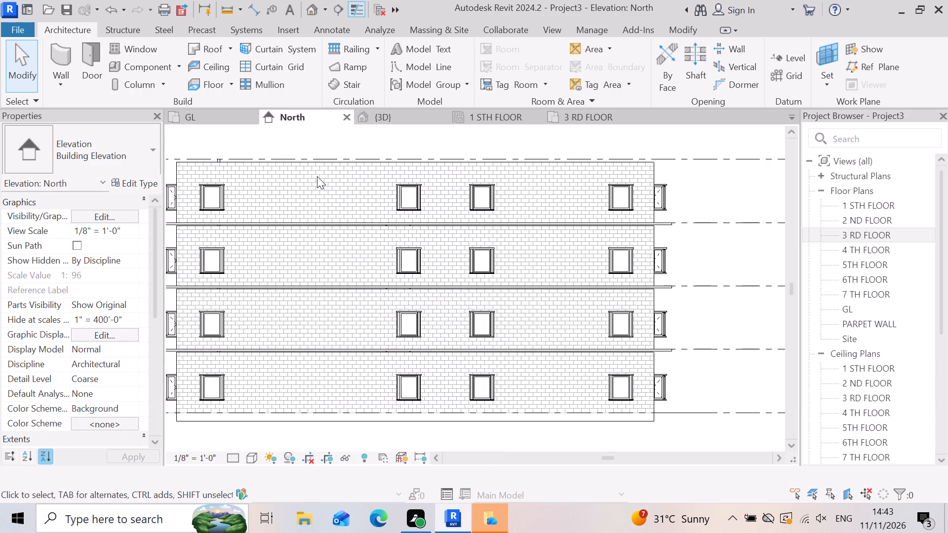
scroll(580, 323, down, 3)
scroll(649, 255, up, 2)
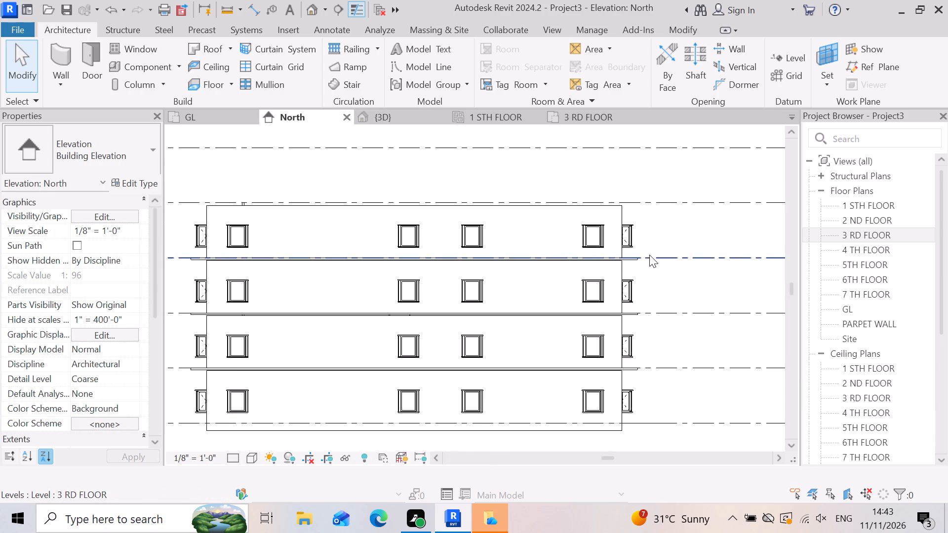
click(631, 263)
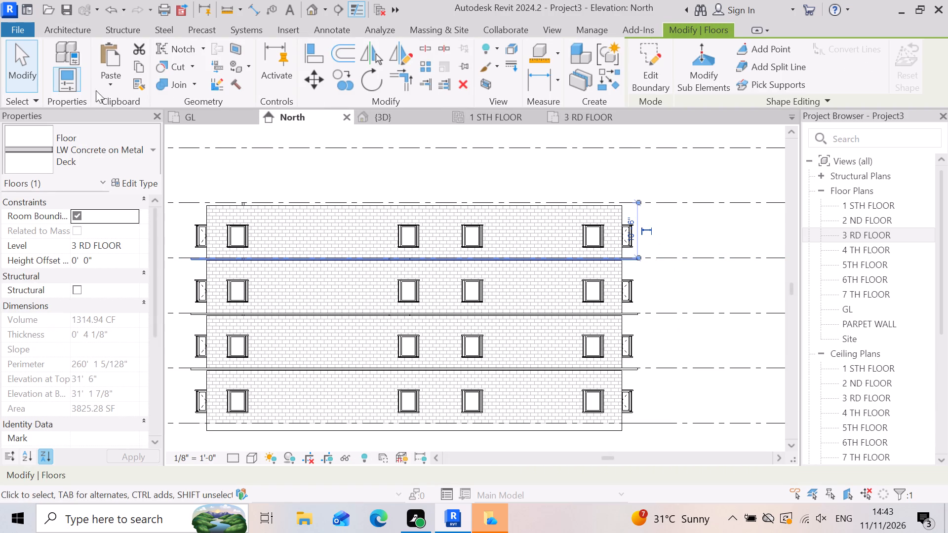
click(138, 63)
click(104, 78)
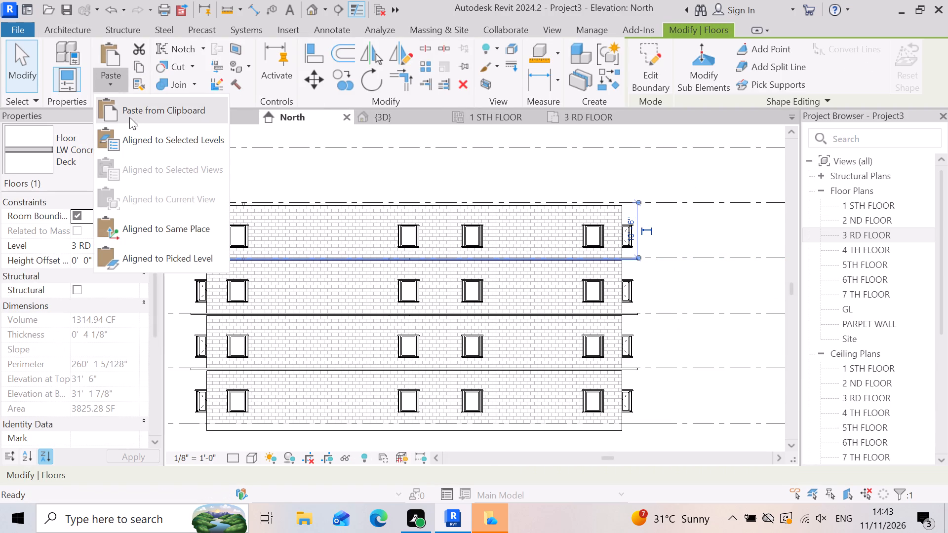
click(131, 134)
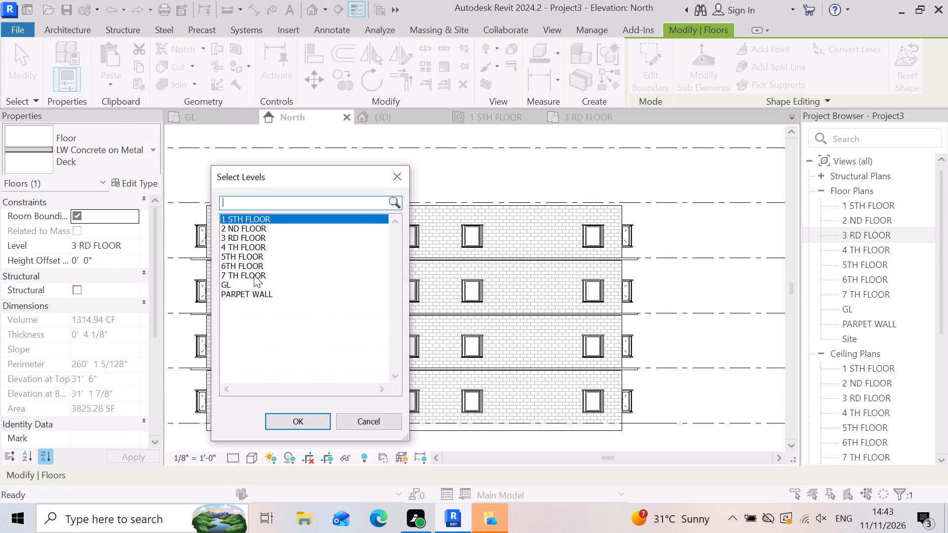
click(252, 244)
click(304, 427)
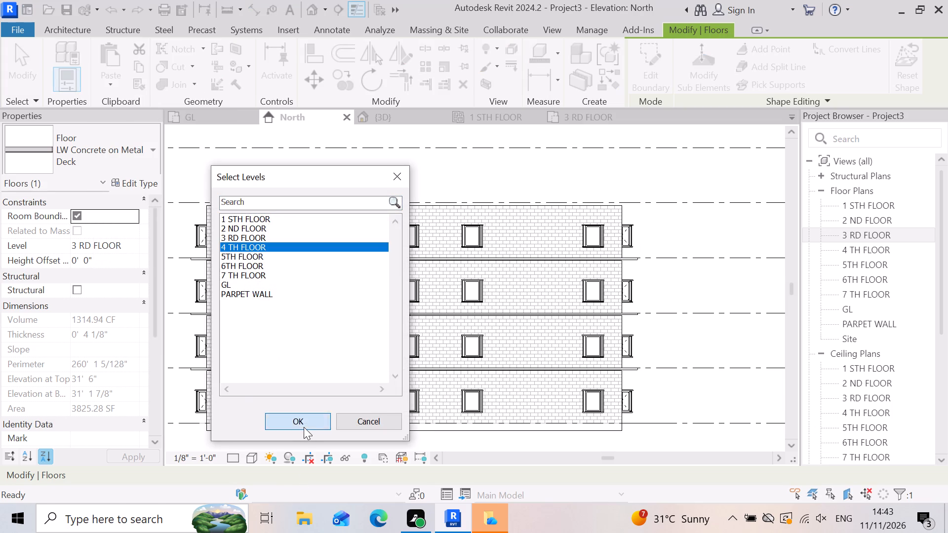
Deselect the pasted slab and check its position at the 4 TH FLOOR level in the North elevation.
scroll(482, 439, down, 2)
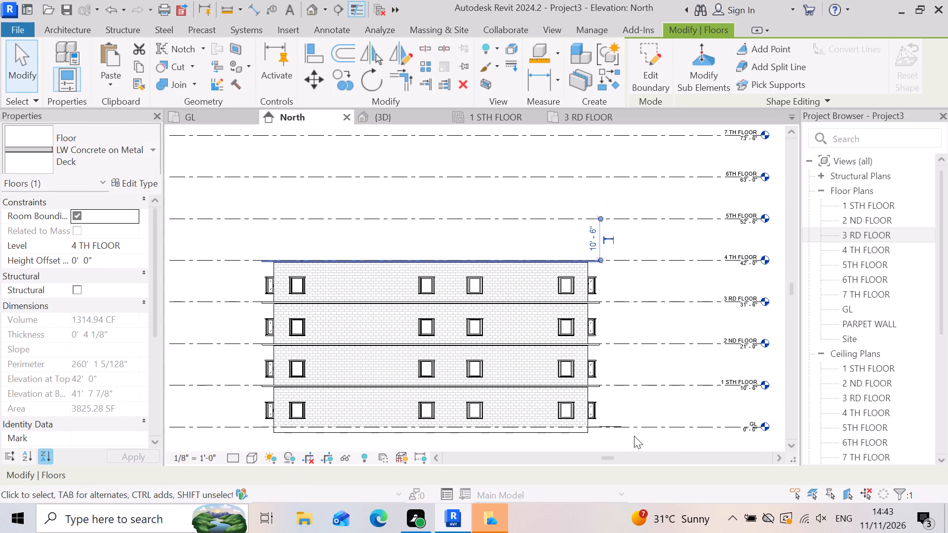
click(643, 436)
scroll(499, 390, up, 3)
scroll(525, 384, down, 2)
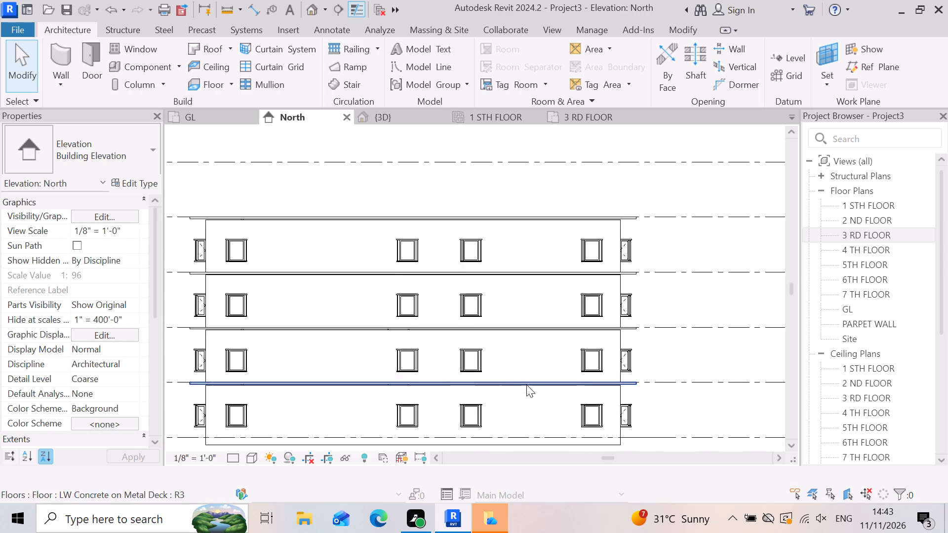
scroll(526, 384, down, 1)
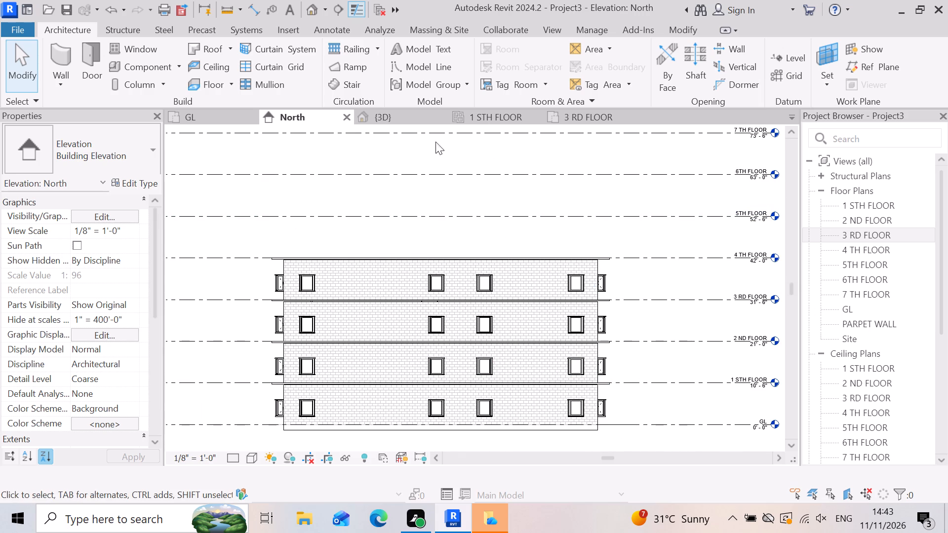
In the 3 RD FLOOR plan, select a 4'X3' box bay casement window on the lower exterior wall, left of the central corridor.
click(585, 117)
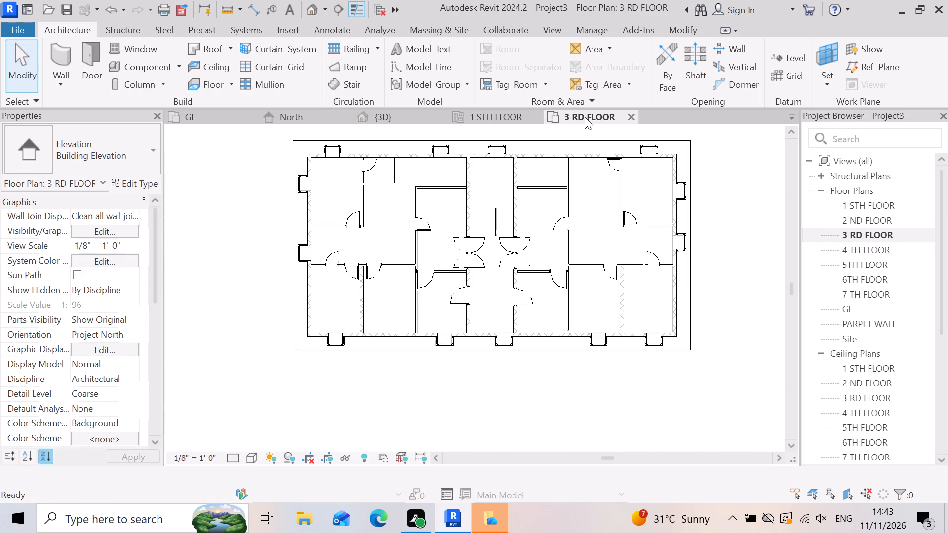
scroll(405, 330, up, 2)
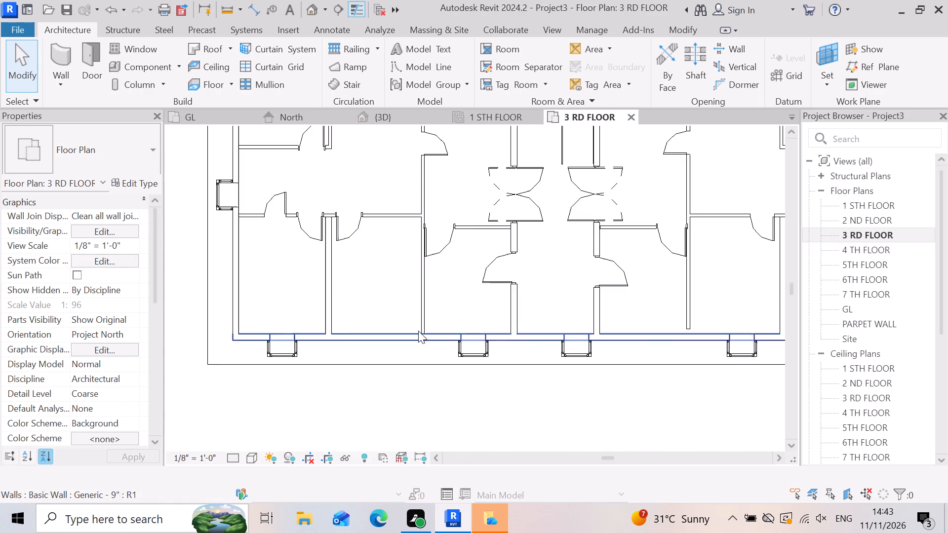
scroll(418, 331, up, 8)
click(490, 363)
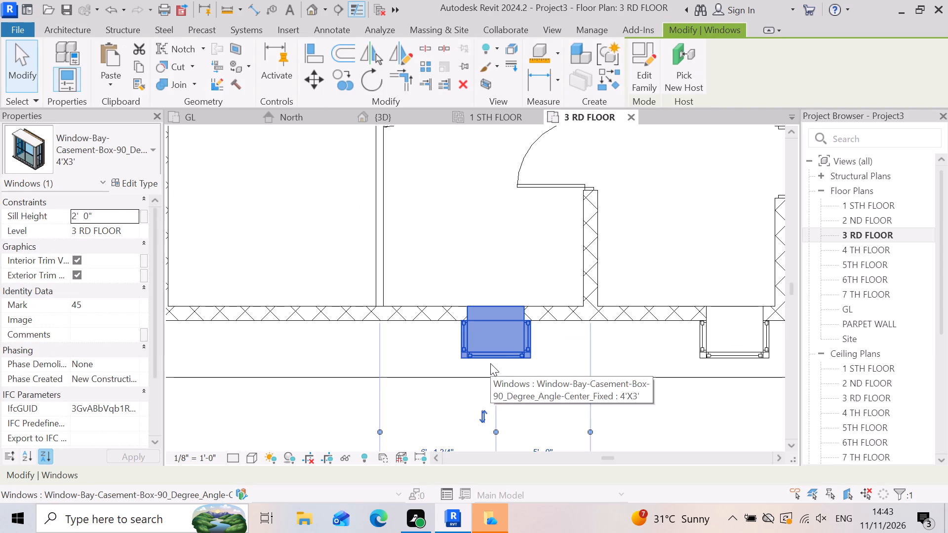
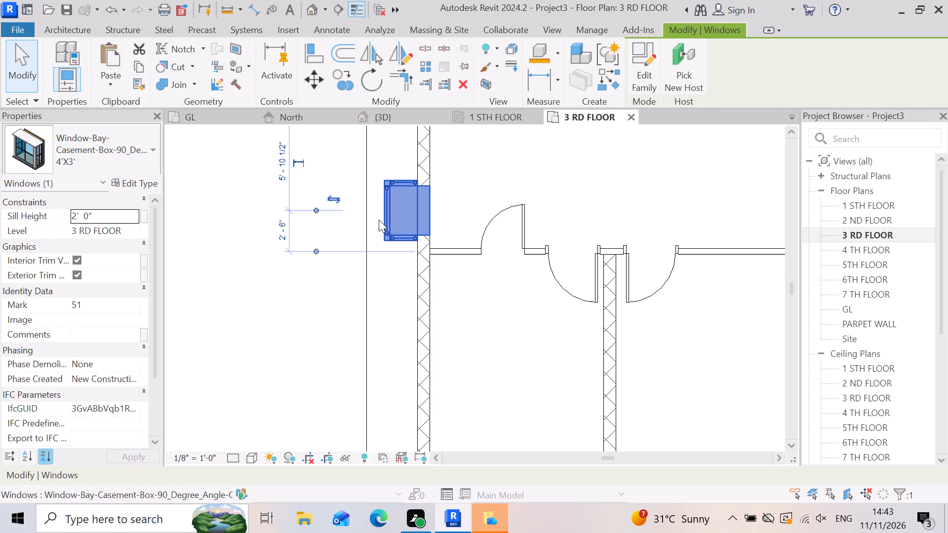
In the 3 RD FLOOR plan, delete the box bay window on the left exterior wall of the upper-left corner room.
scroll(449, 318, down, 8)
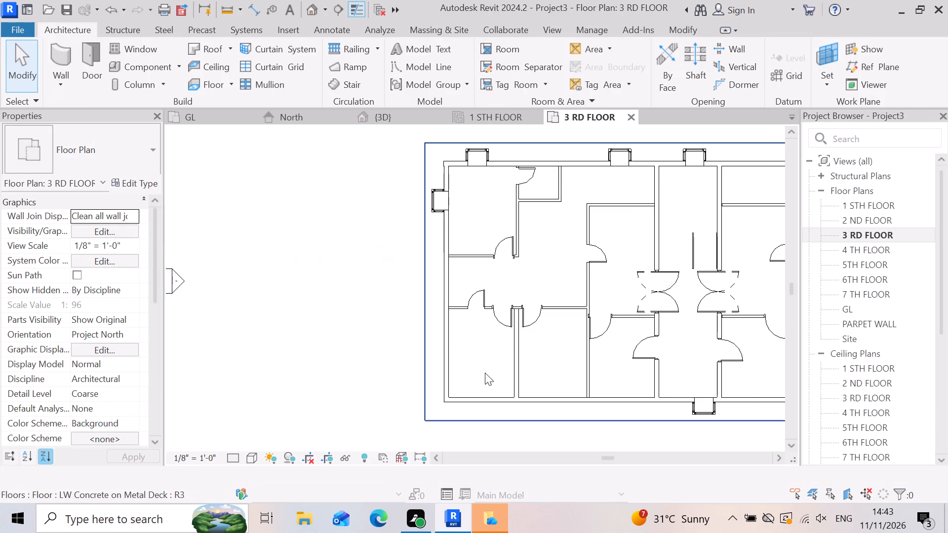
scroll(485, 373, down, 1)
scroll(475, 286, up, 7)
scroll(467, 318, down, 3)
scroll(433, 195, up, 4)
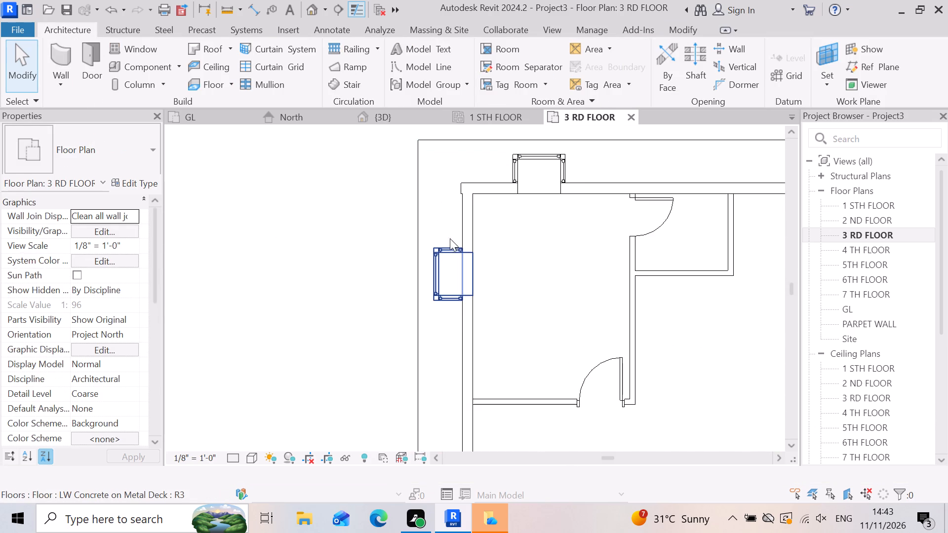
click(434, 304)
key(Delete)
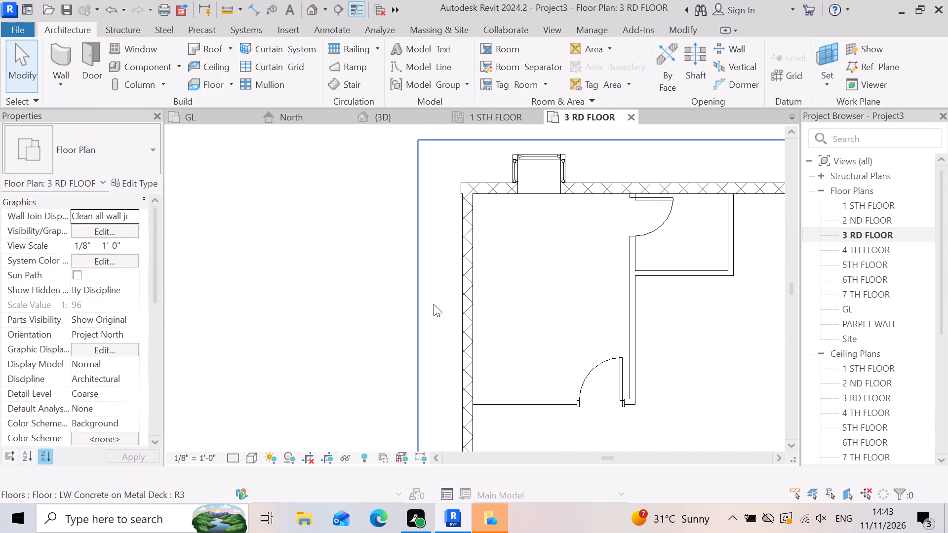
Select the 4'X3' box bay casement window on the upper exterior wall of the same corner room.
scroll(493, 267, down, 4)
scroll(536, 142, up, 3)
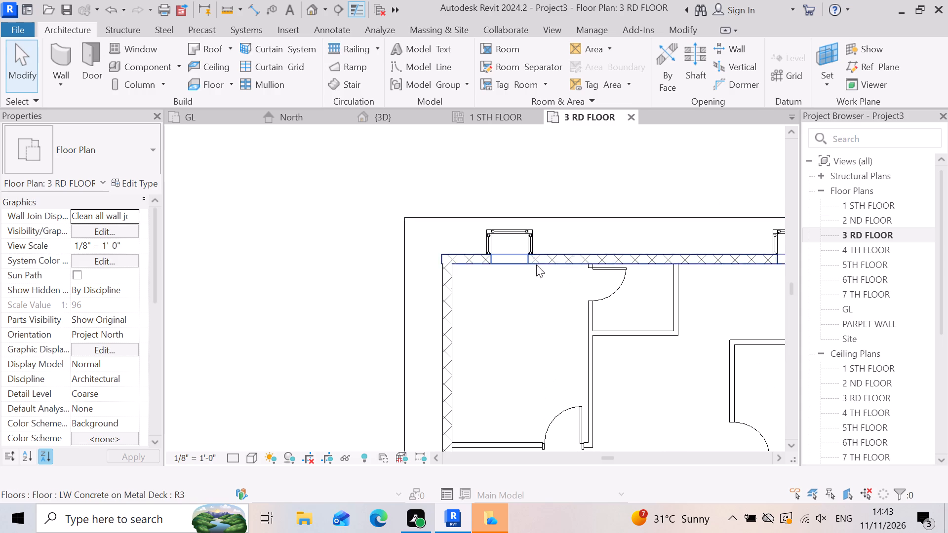
click(538, 247)
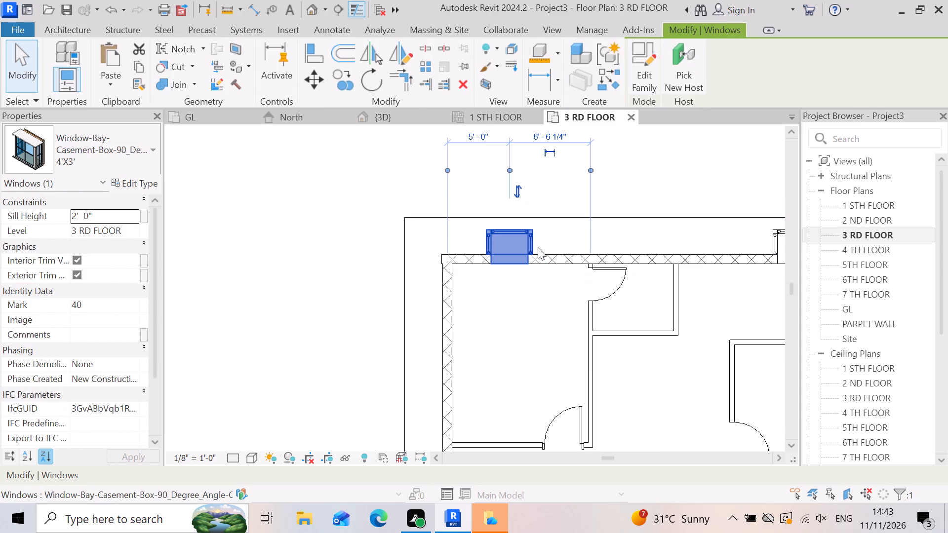
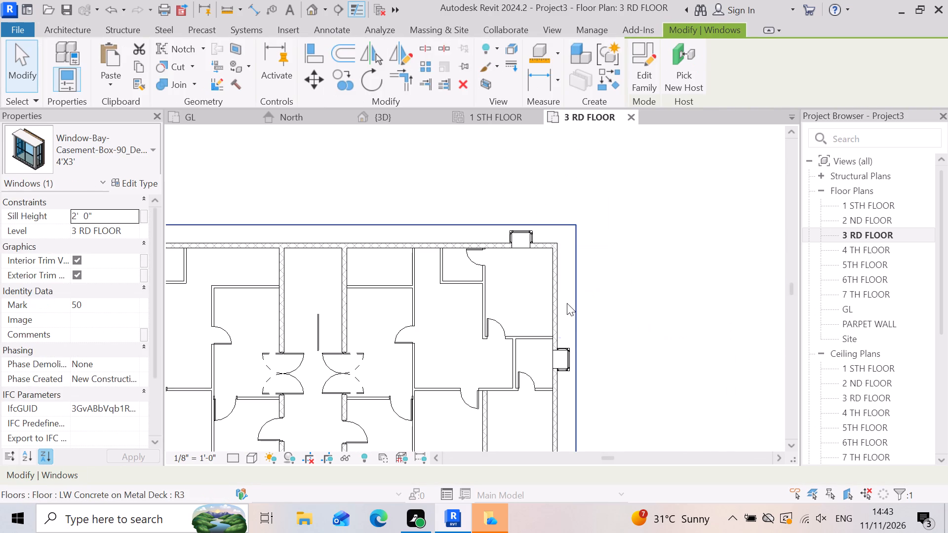
Select the 4'X3' box bay casement window on the right exterior wall, at the small room just below the upper-right corner room.
click(568, 360)
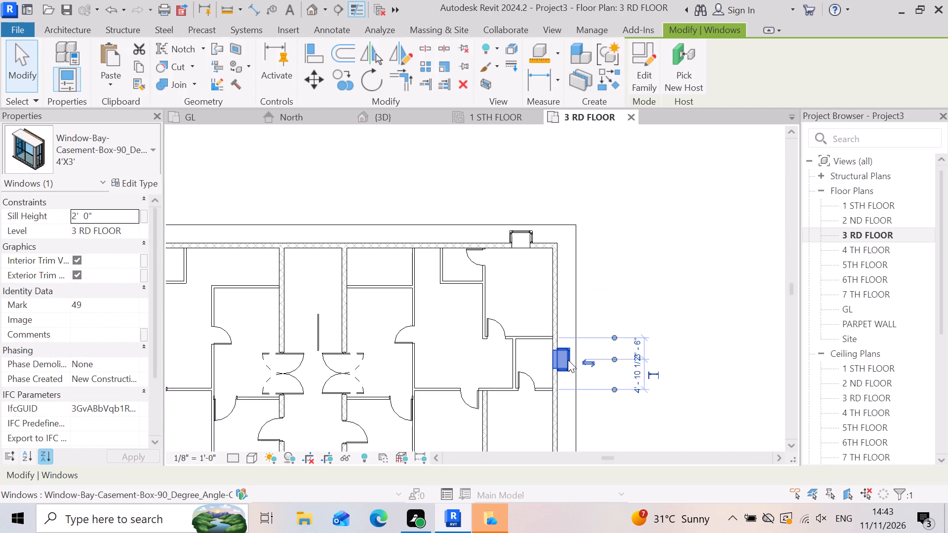
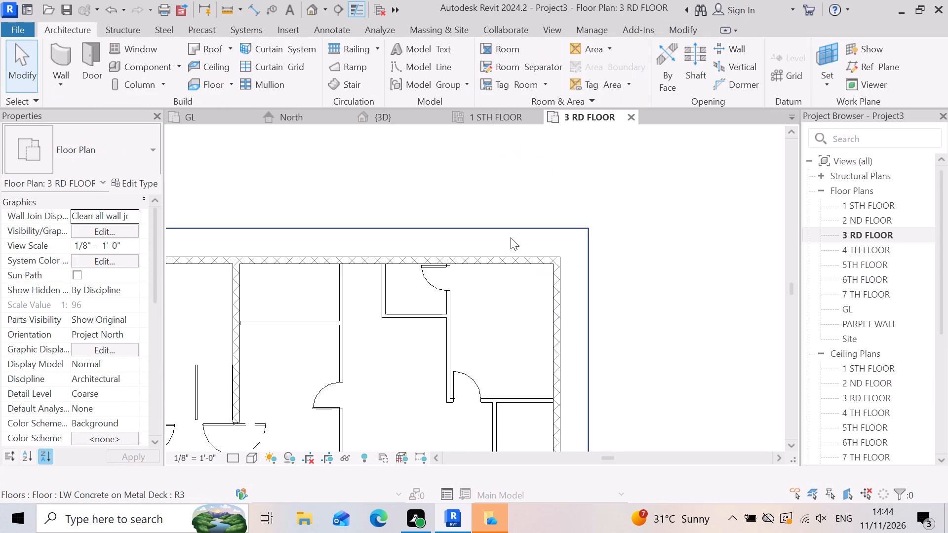
Delete the 4'X3' box bay casement window on the lower exterior wall at the end of the central corridor.
scroll(579, 179, down, 7)
scroll(452, 408, up, 4)
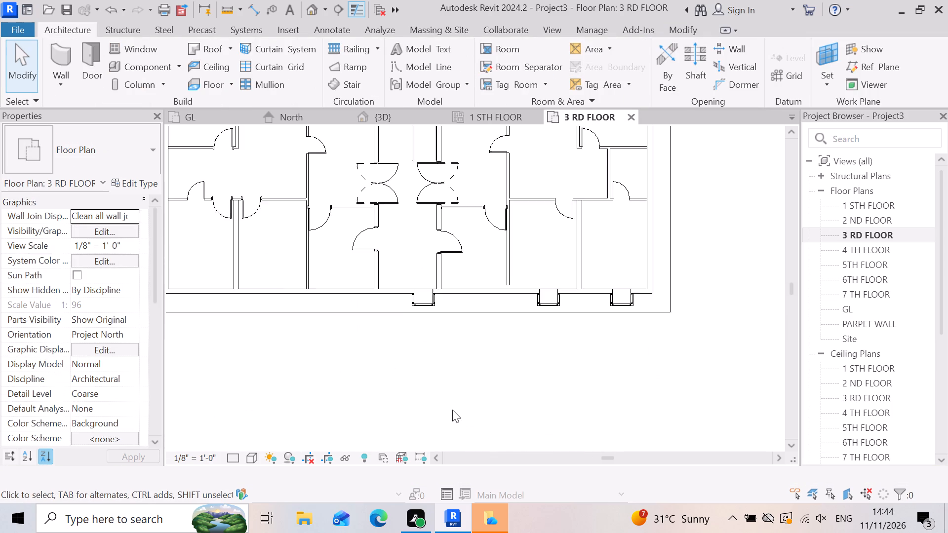
scroll(422, 332, up, 3)
click(428, 305)
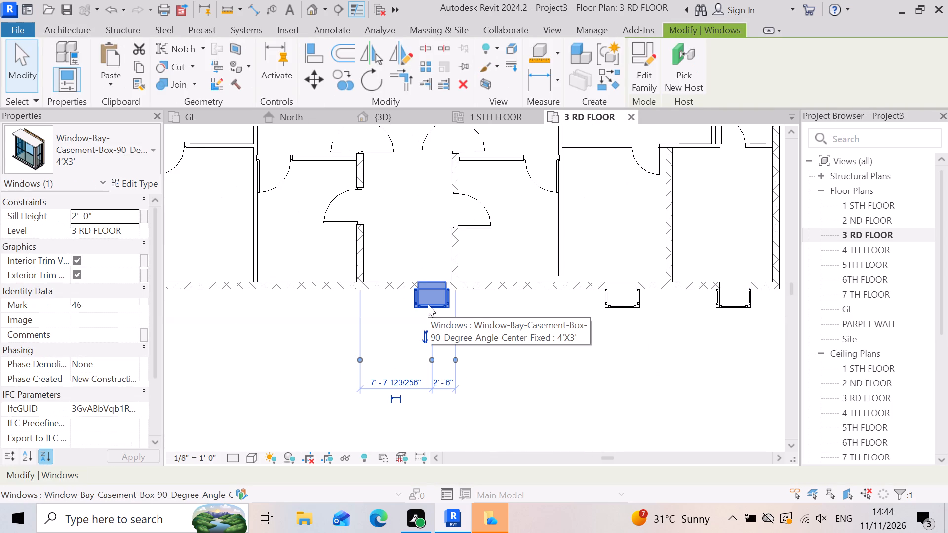
key(Delete)
Select the 4'X3' box bay casement window on the lower exterior wall, in the room adjoining the lower-right corner room.
scroll(656, 323, up, 5)
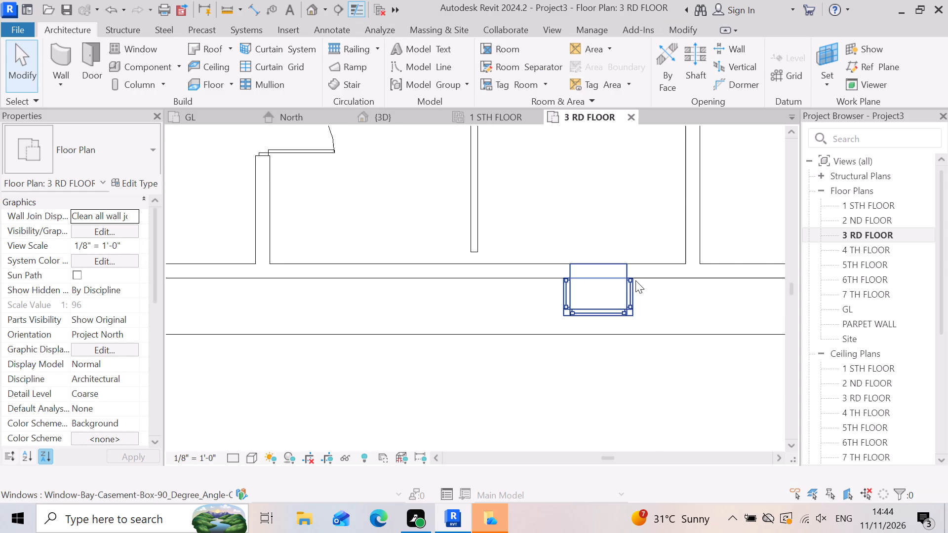
click(614, 313)
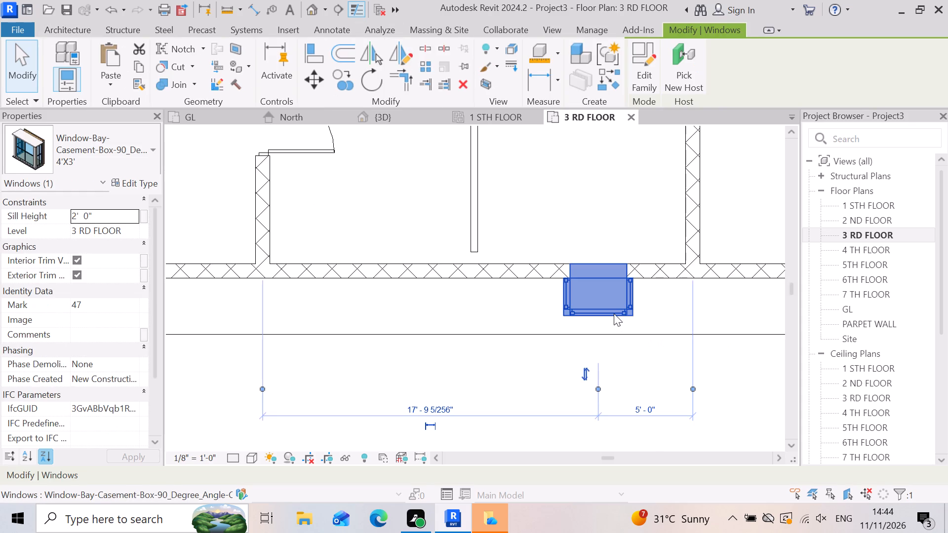
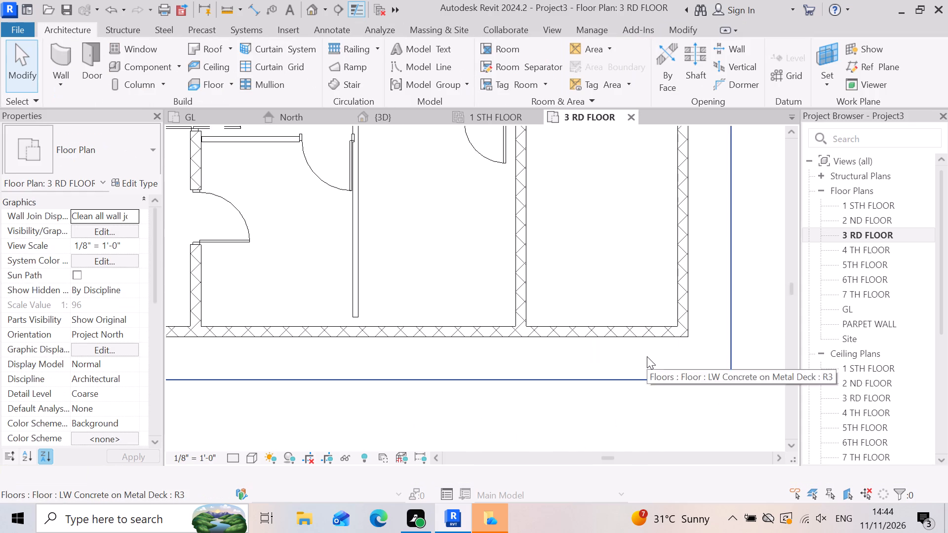
Start placing a window and browse the family library to the Windows folder under English-Imperial > US.
scroll(634, 413, down, 5)
scroll(572, 330, down, 3)
scroll(264, 353, up, 2)
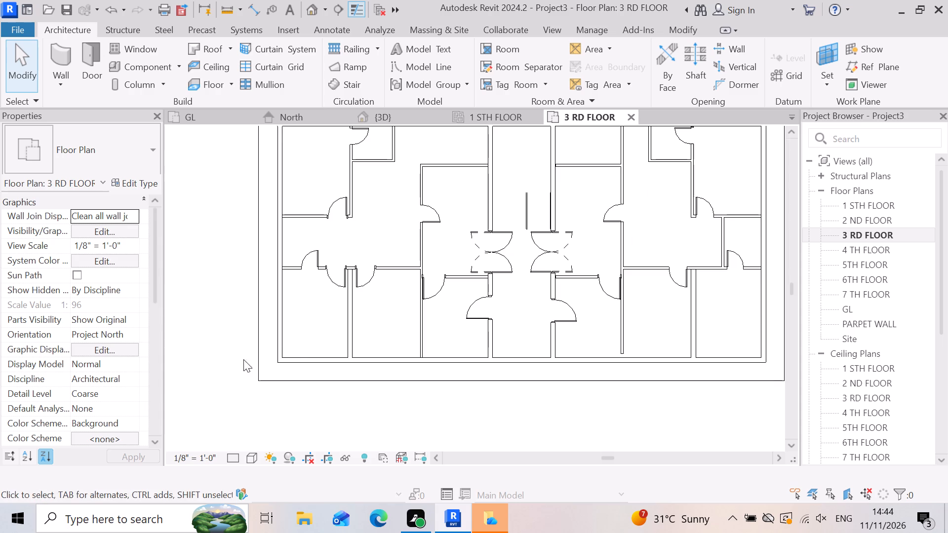
scroll(552, 414, down, 3)
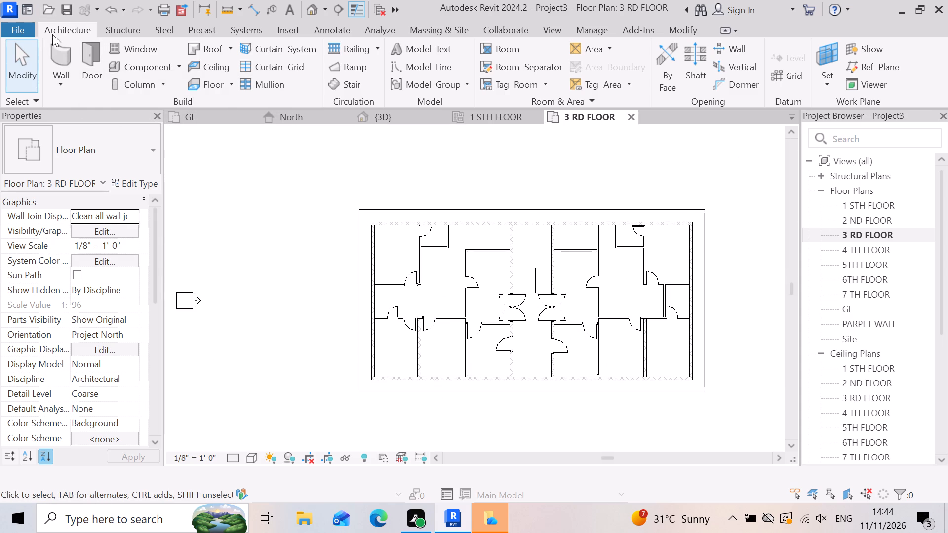
click(153, 51)
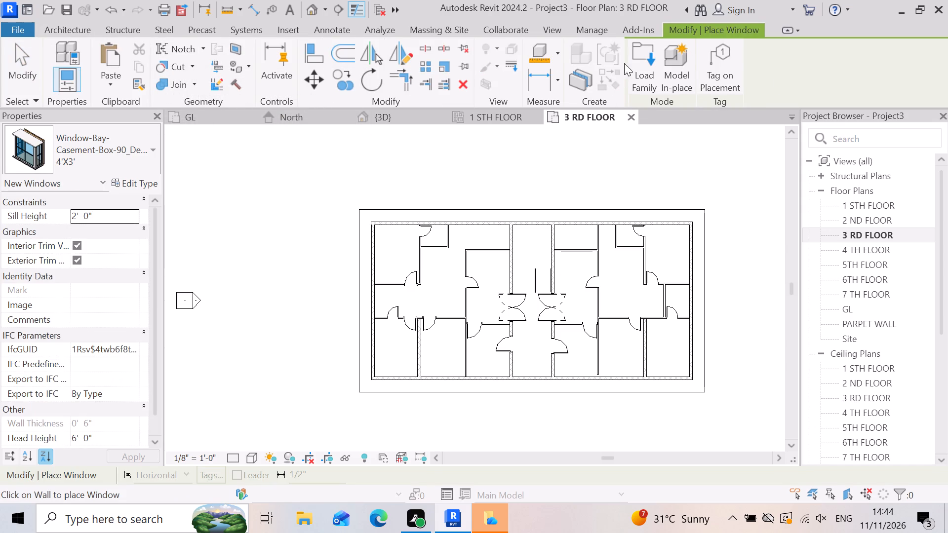
click(641, 51)
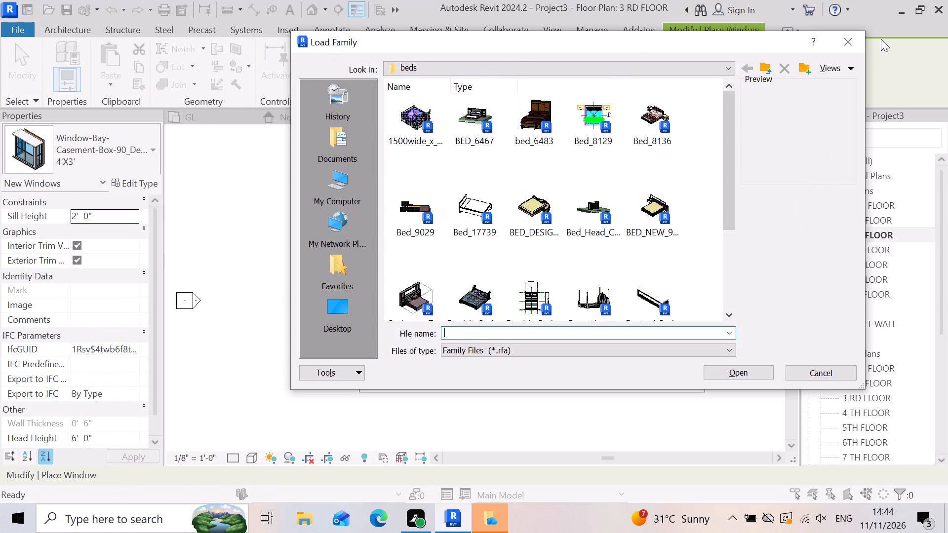
click(768, 63)
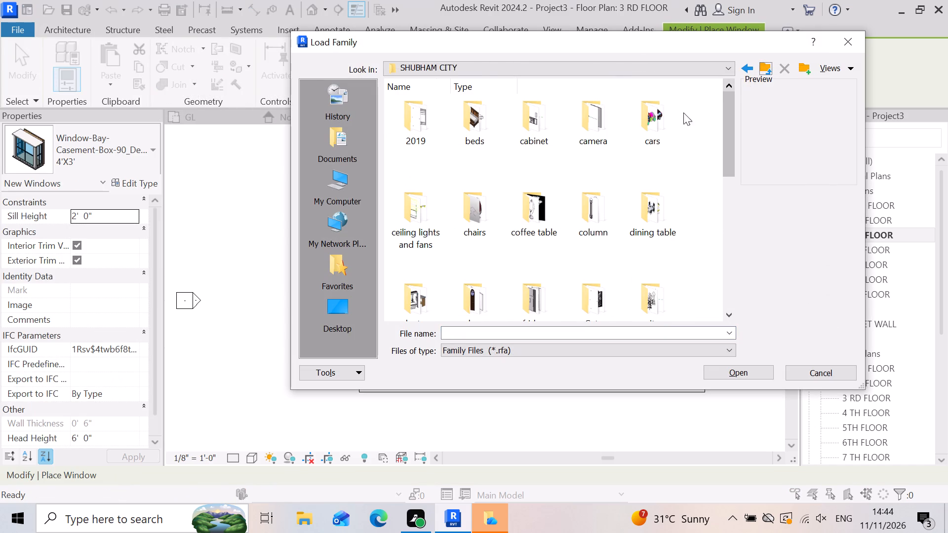
scroll(552, 264, down, 4)
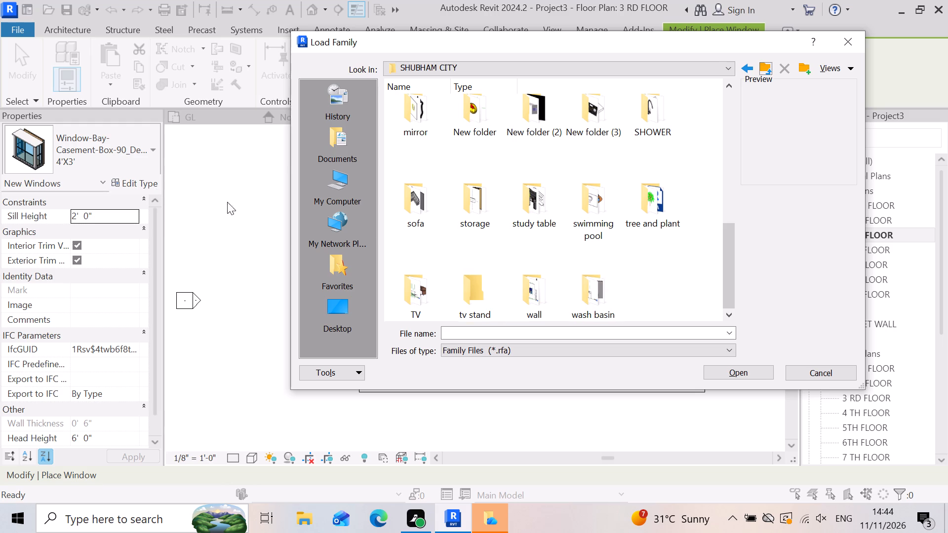
scroll(550, 198, down, 4)
click(765, 69)
click(462, 135)
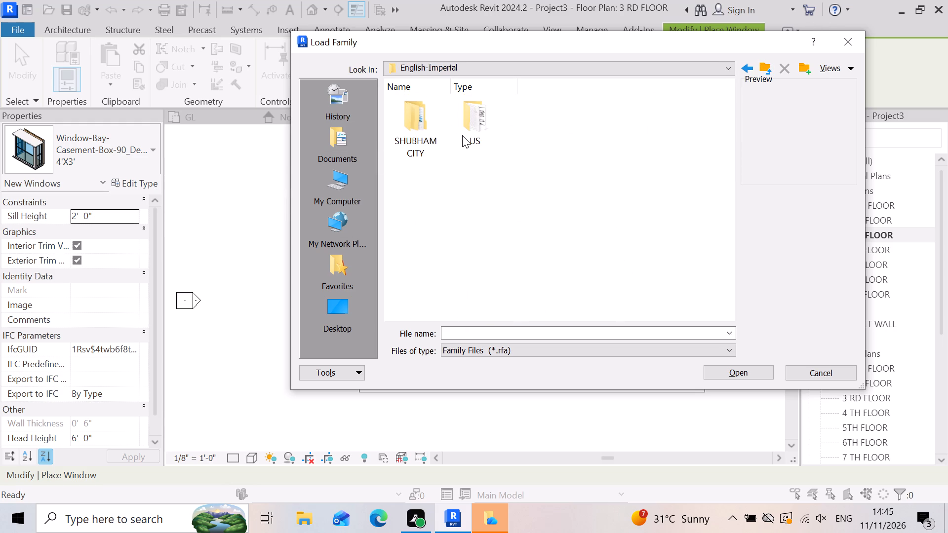
click(473, 127)
double_click(473, 127)
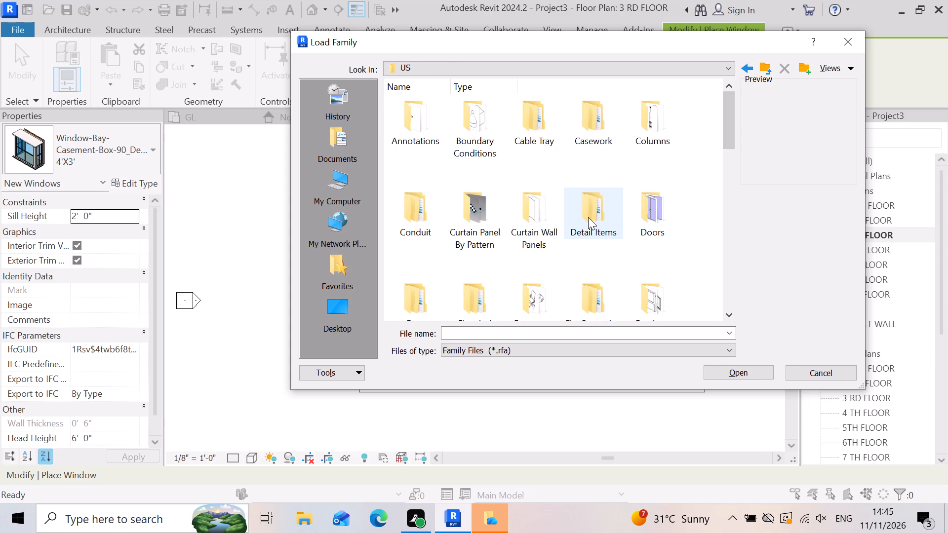
scroll(526, 243, down, 2)
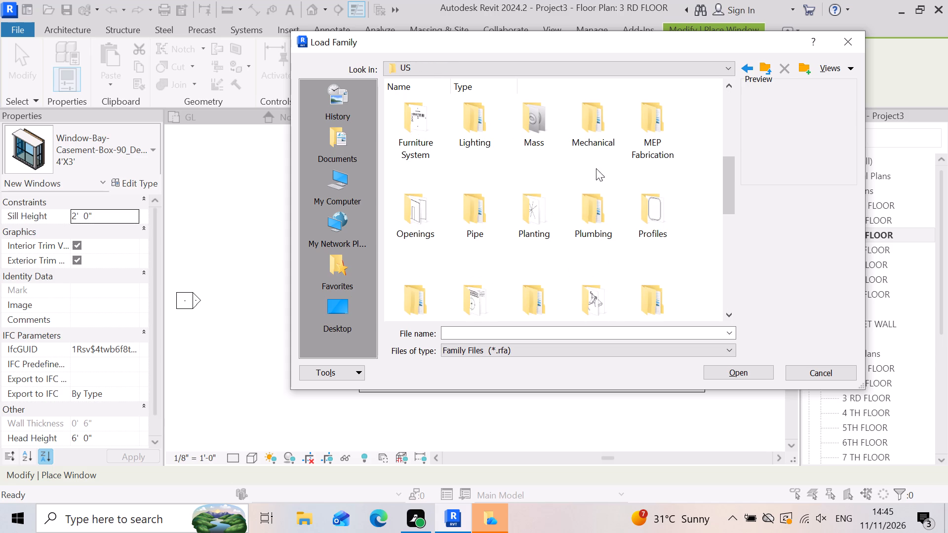
scroll(533, 282, down, 3)
double_click(589, 184)
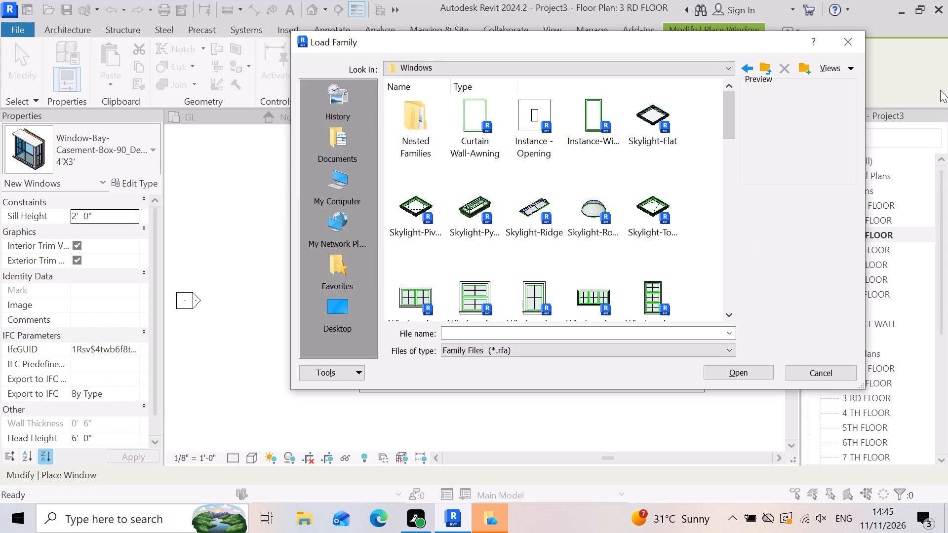
Find the Window-Fixed-Round-Top family among the window files and load it with the default type selection.
scroll(492, 276, down, 4)
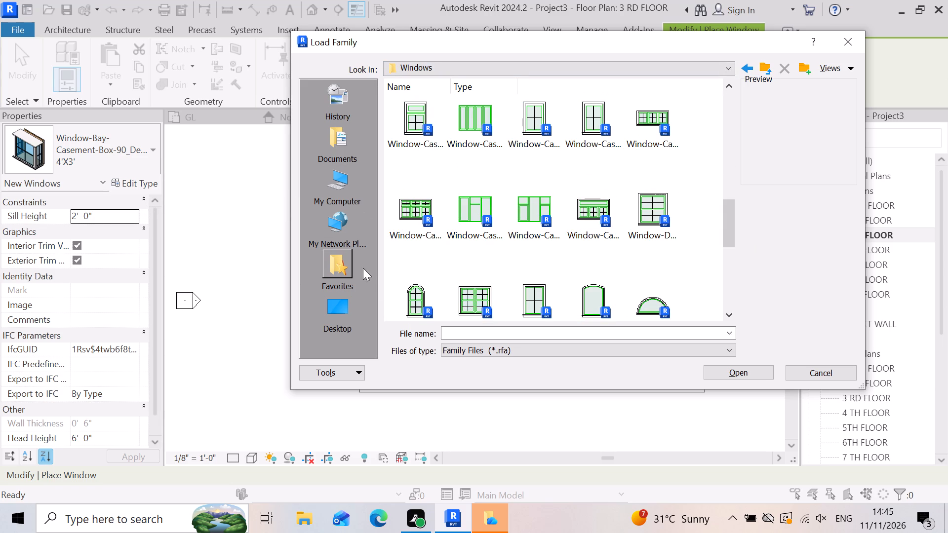
scroll(593, 251, down, 3)
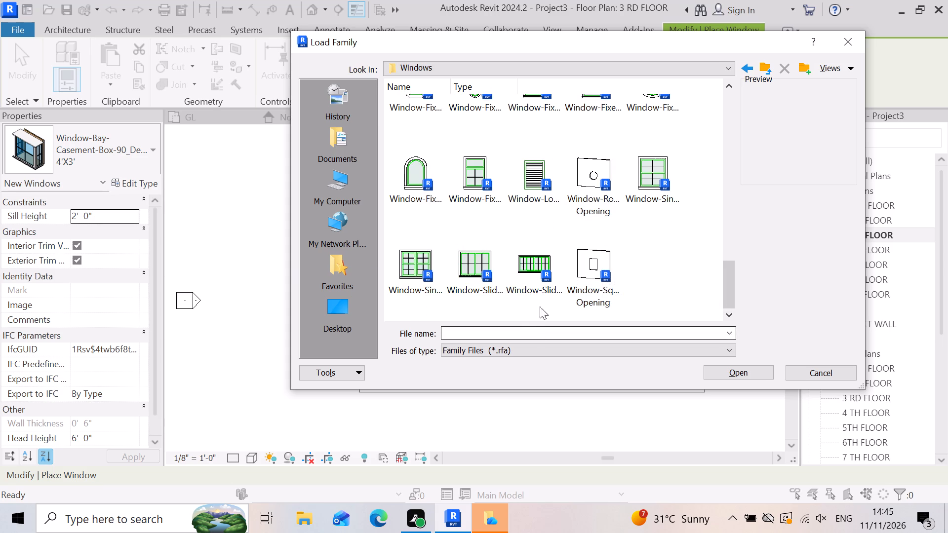
scroll(515, 252, down, 4)
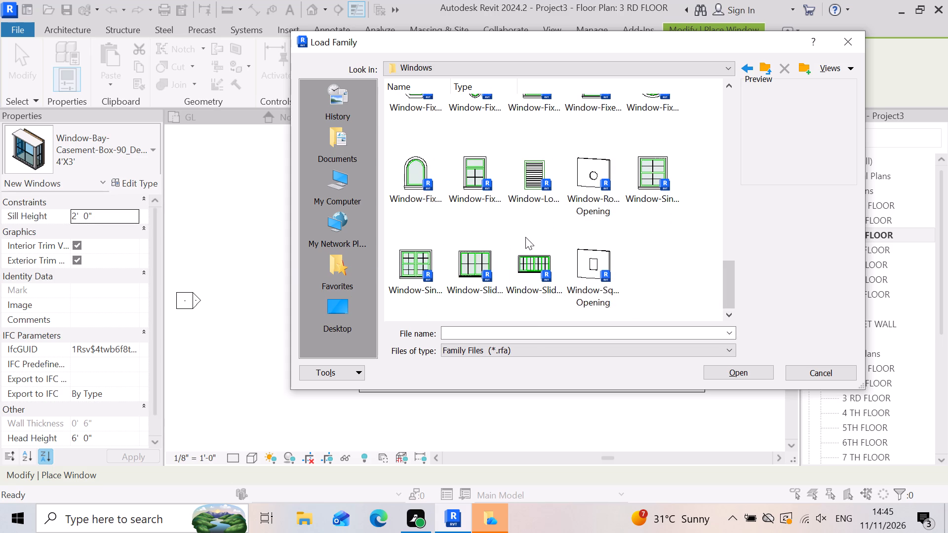
scroll(525, 237, down, 1)
scroll(561, 245, up, 1)
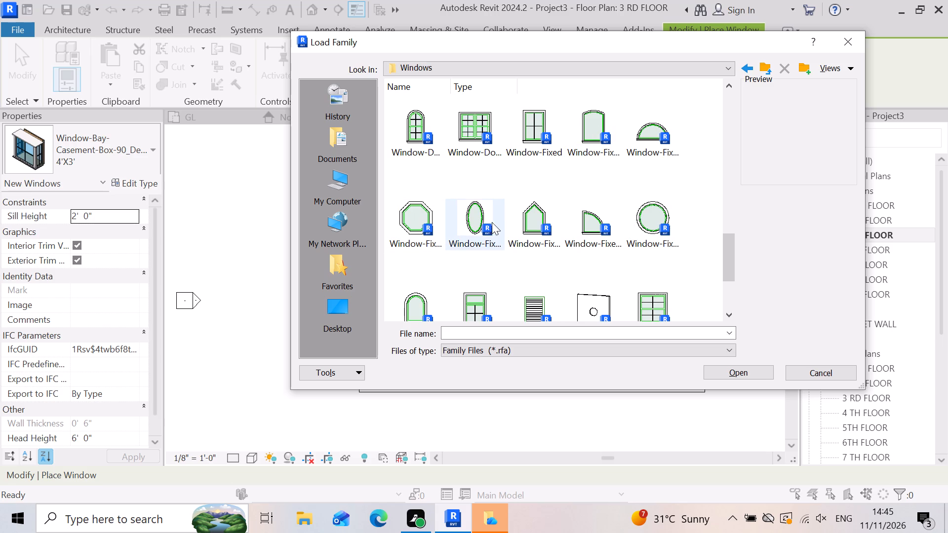
scroll(454, 240, down, 2)
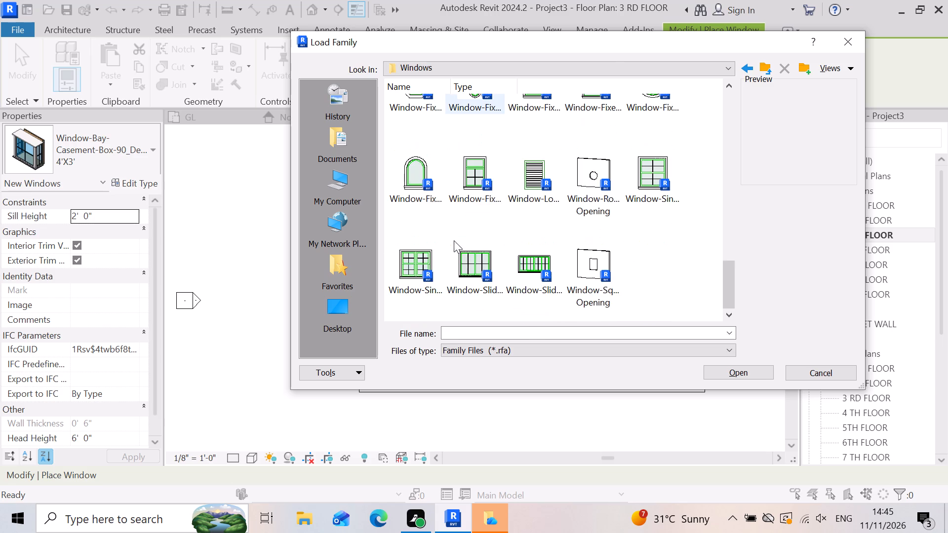
click(423, 175)
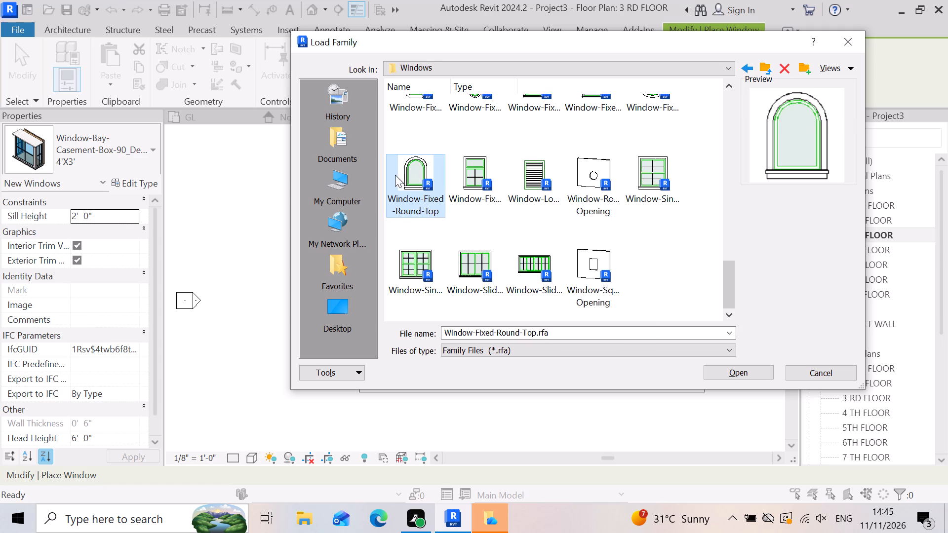
double_click(418, 178)
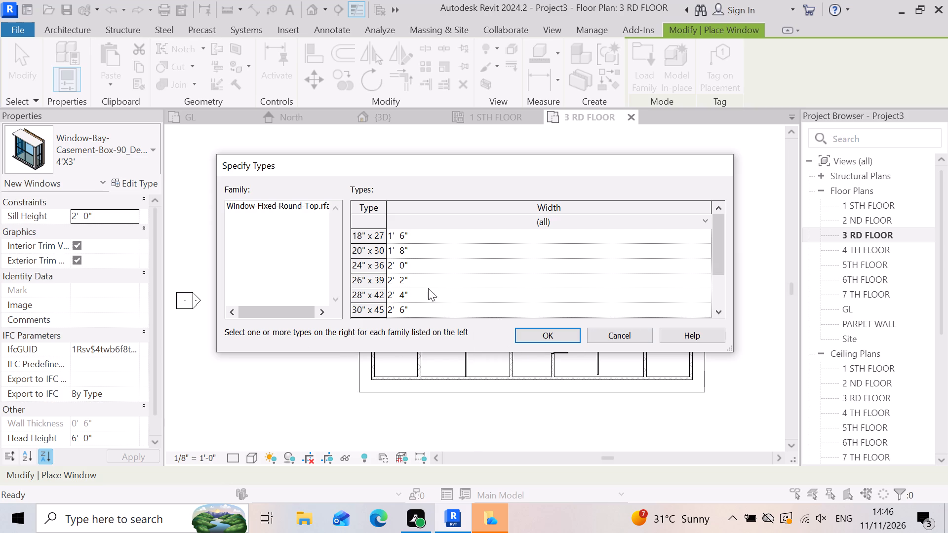
click(546, 333)
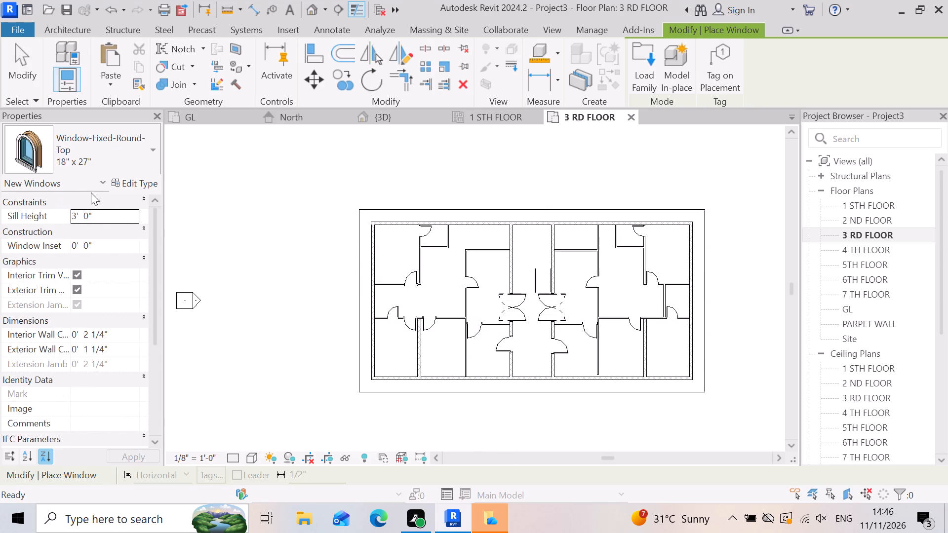
Duplicate the round-top window's 18" x 27" type under the name 3' x 4'.
click(128, 183)
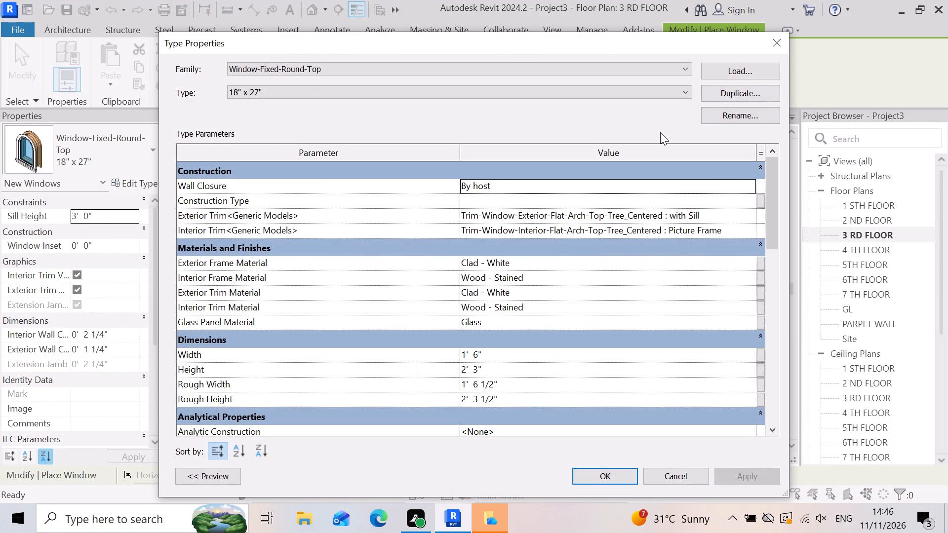
click(761, 92)
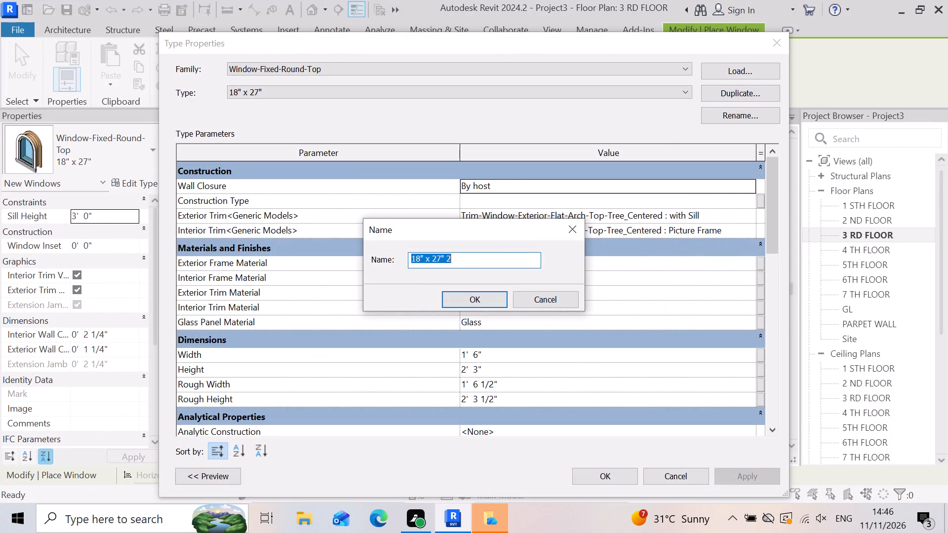
click(421, 257)
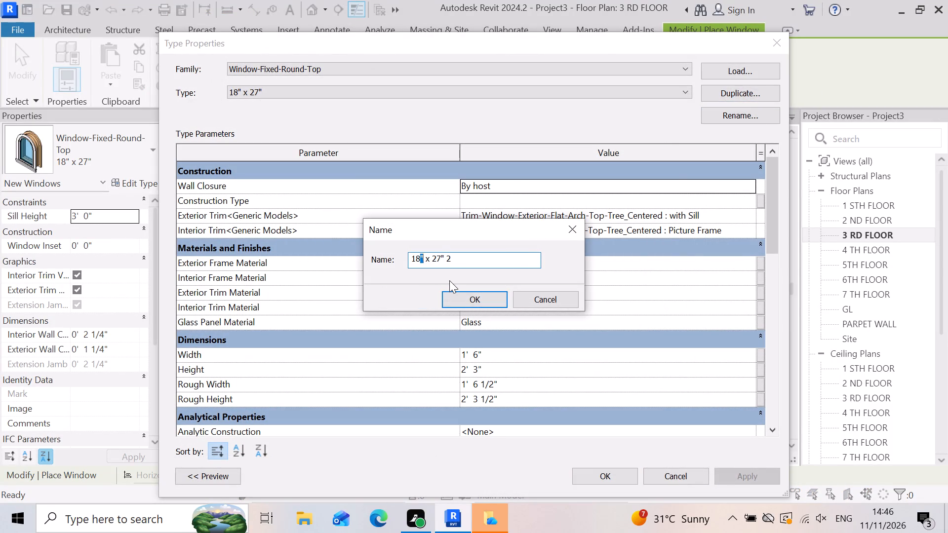
key(BackSpace)
key(BackSpace)
key(BackSpace)
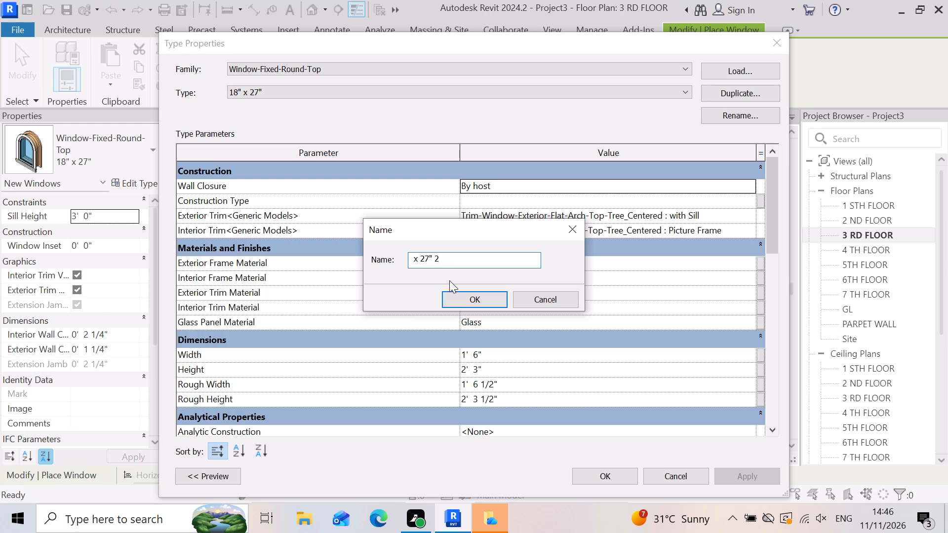
text(3')
click(463, 262)
key(backslash)
key(BackSpace)
key(BackSpace)
key(BackSpace)
key(BackSpace)
key(BackSpace)
key(BackSpace)
text(4')
click(467, 300)
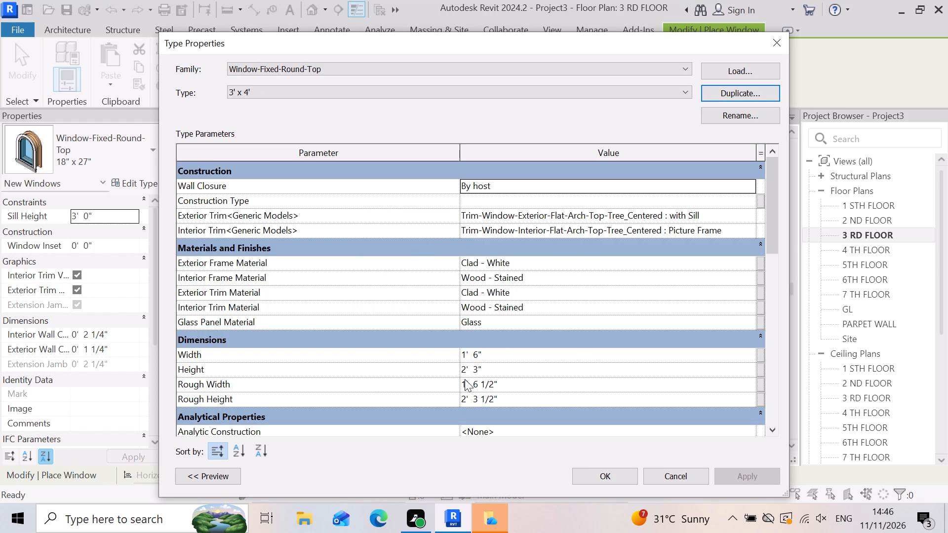
Set the new window type's height to 4' first and its width to 3' second, and apply the type properties.
click(496, 368)
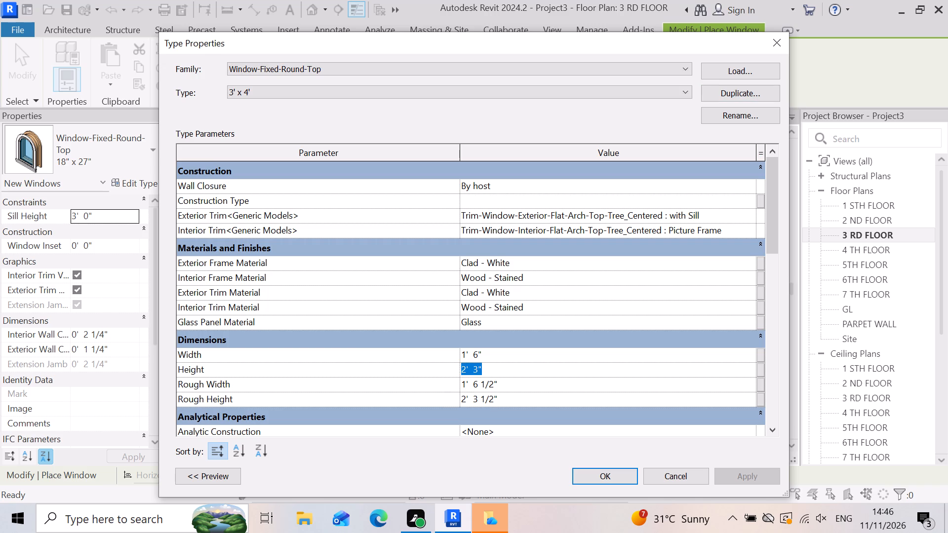
key(BackSpace)
text(4')
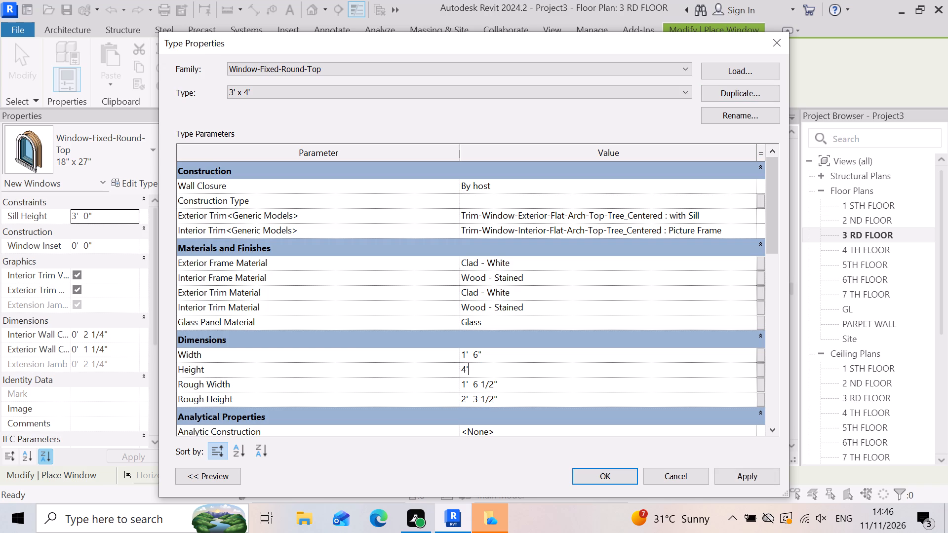
key(Return)
click(511, 352)
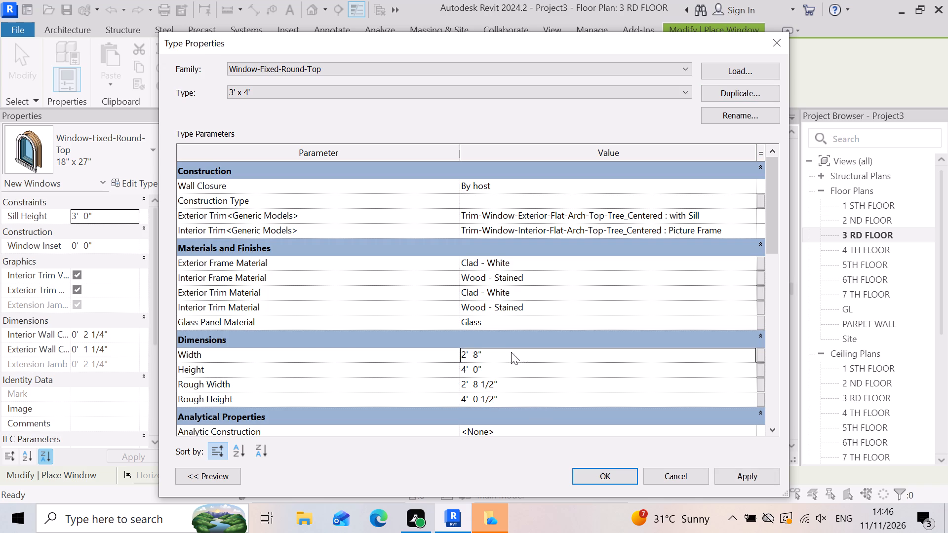
key(BackSpace)
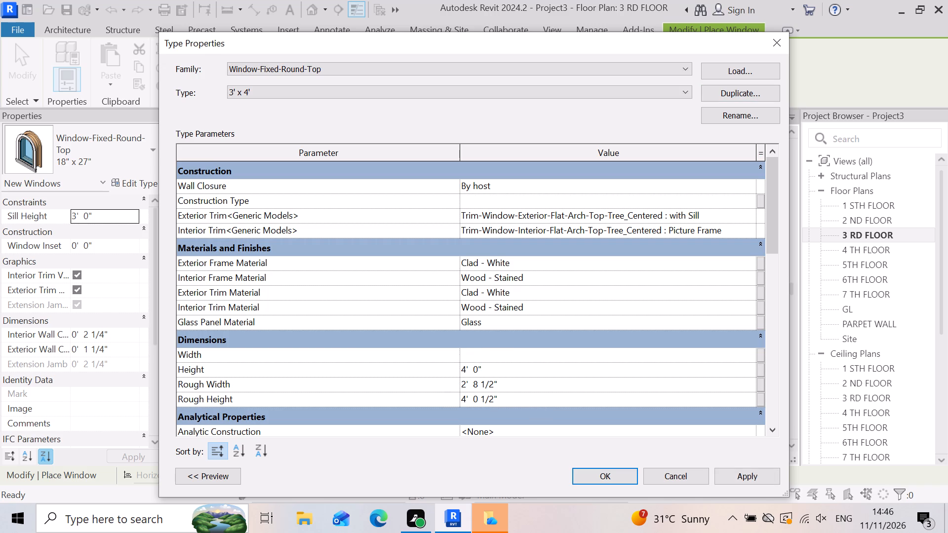
text(3')
key(Return)
click(760, 471)
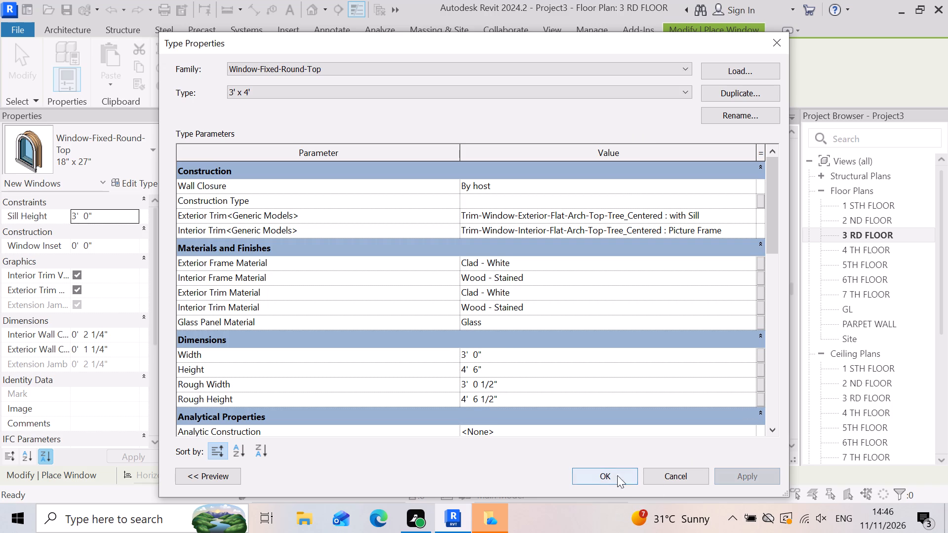
click(608, 471)
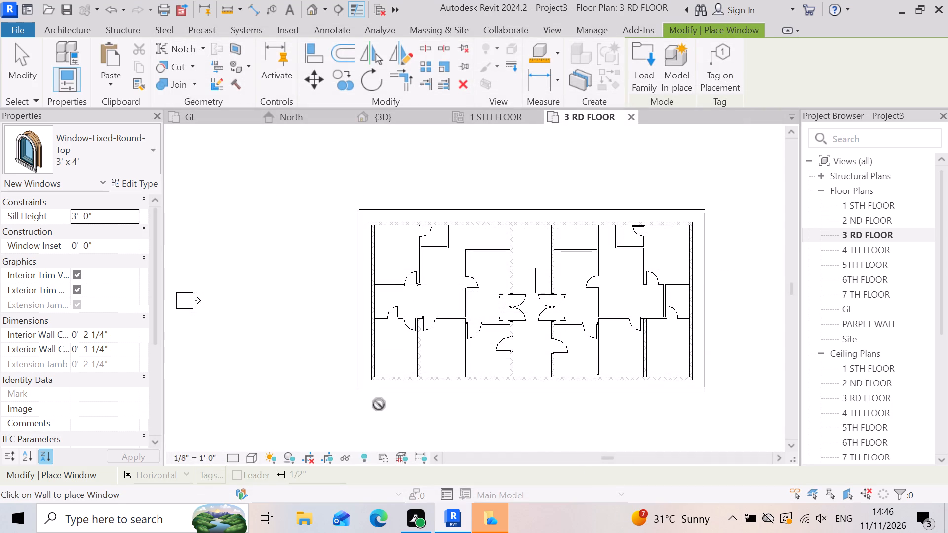
Place three 3' x 4' round-top windows in the south exterior wall, one per room west of the central corridor, about 4' to 4'-6" from a side wall.
scroll(414, 364, up, 9)
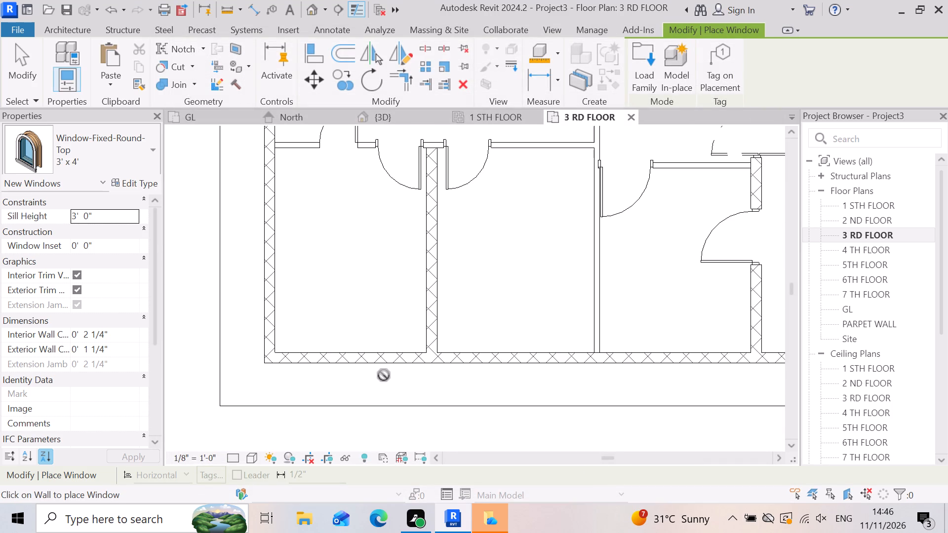
scroll(379, 358, down, 2)
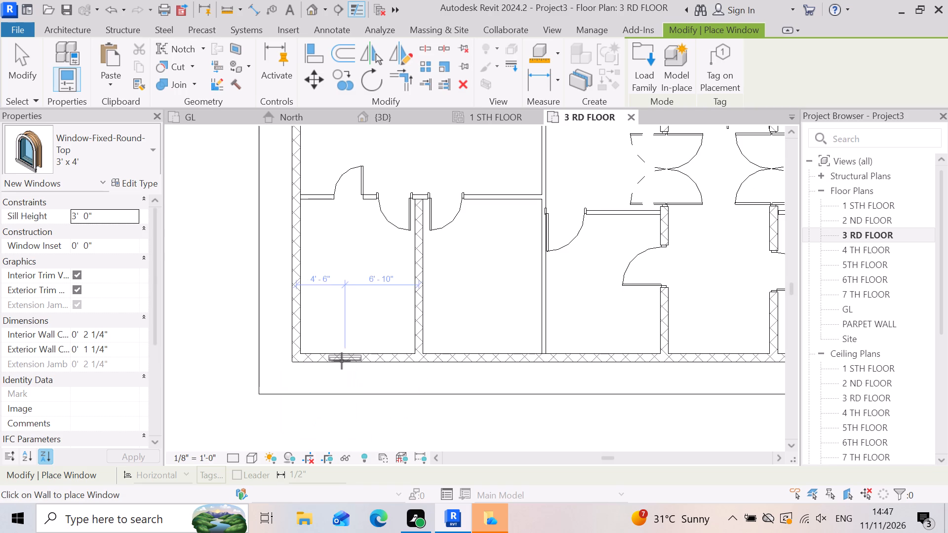
scroll(343, 361, down, 3)
scroll(343, 361, up, 6)
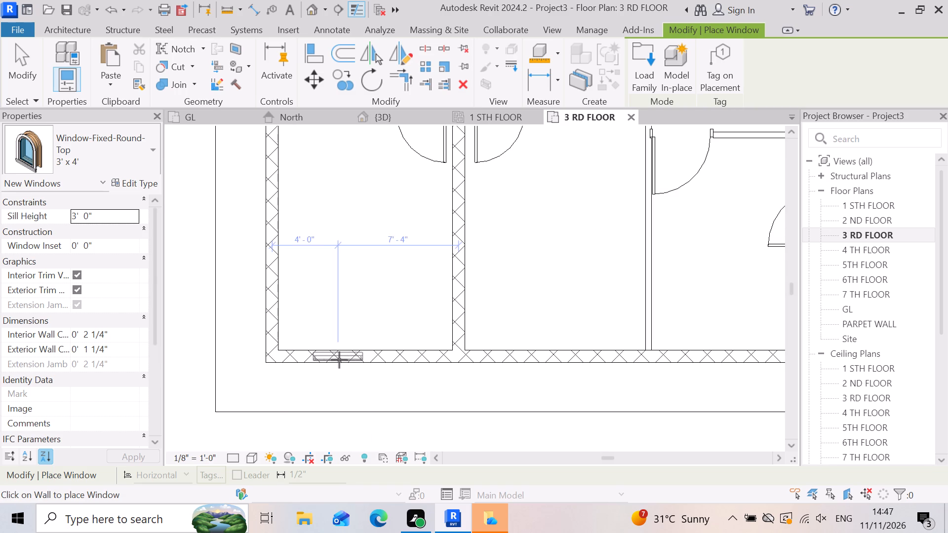
scroll(423, 384, down, 1)
scroll(357, 369, down, 1)
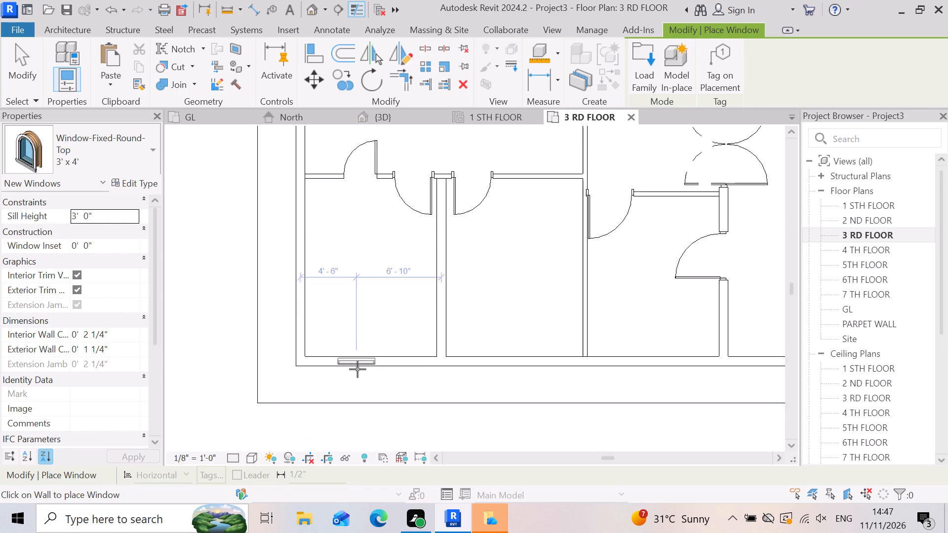
scroll(357, 369, down, 1)
click(355, 370)
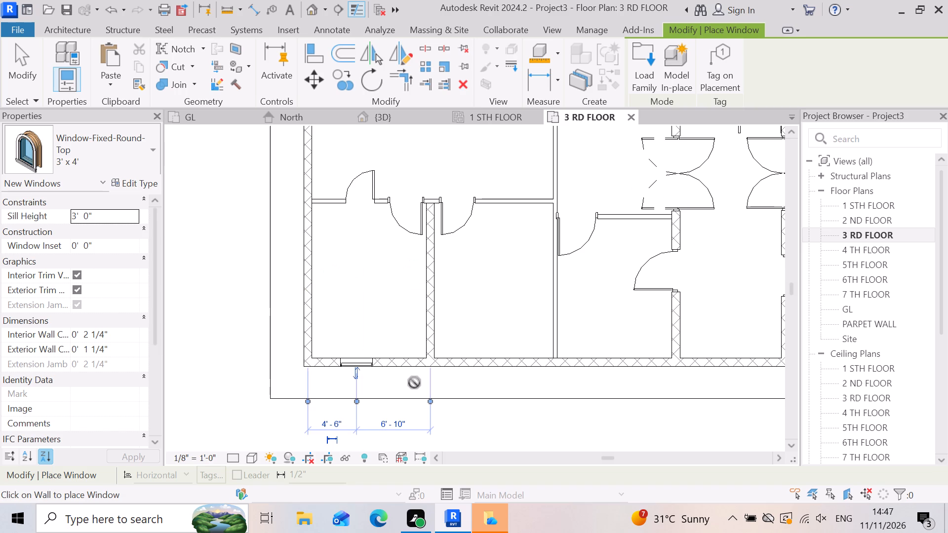
click(511, 366)
scroll(409, 378, down, 4)
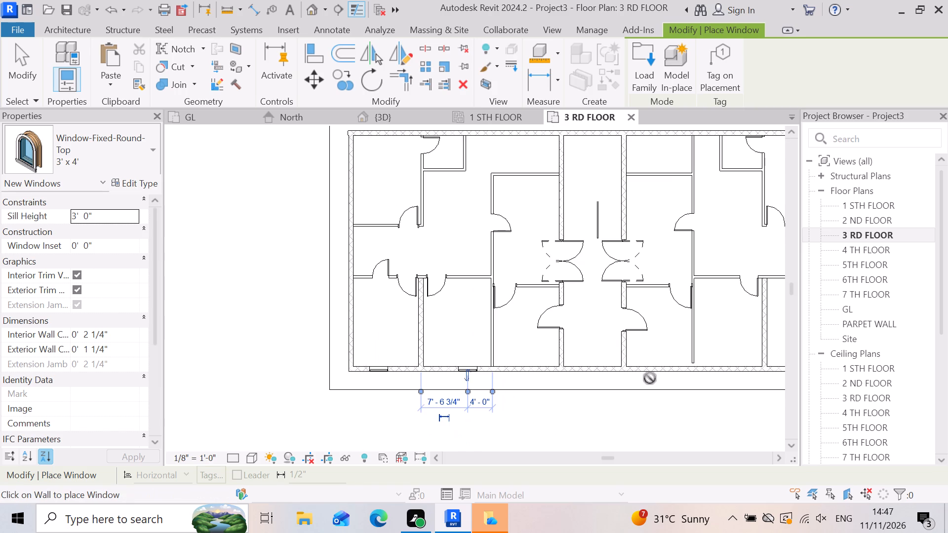
scroll(645, 375, up, 3)
scroll(513, 364, up, 3)
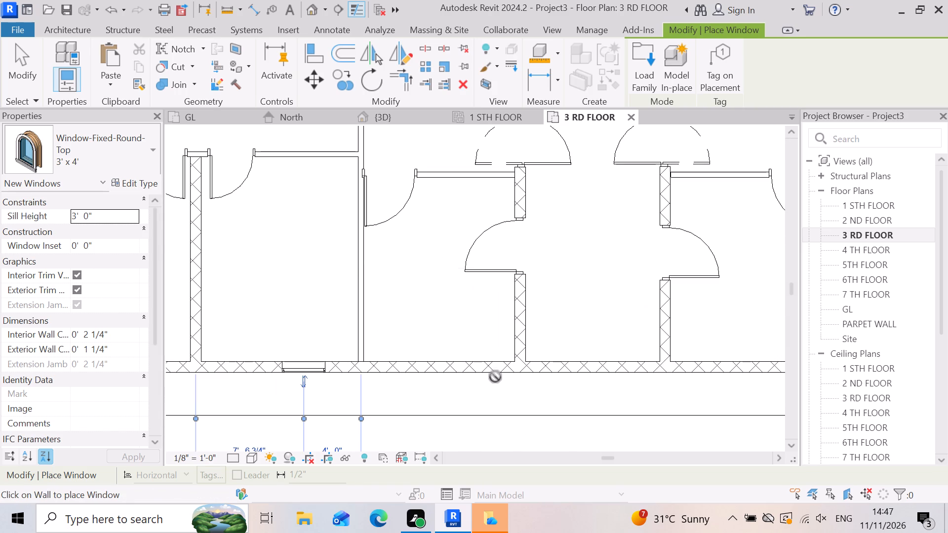
click(454, 377)
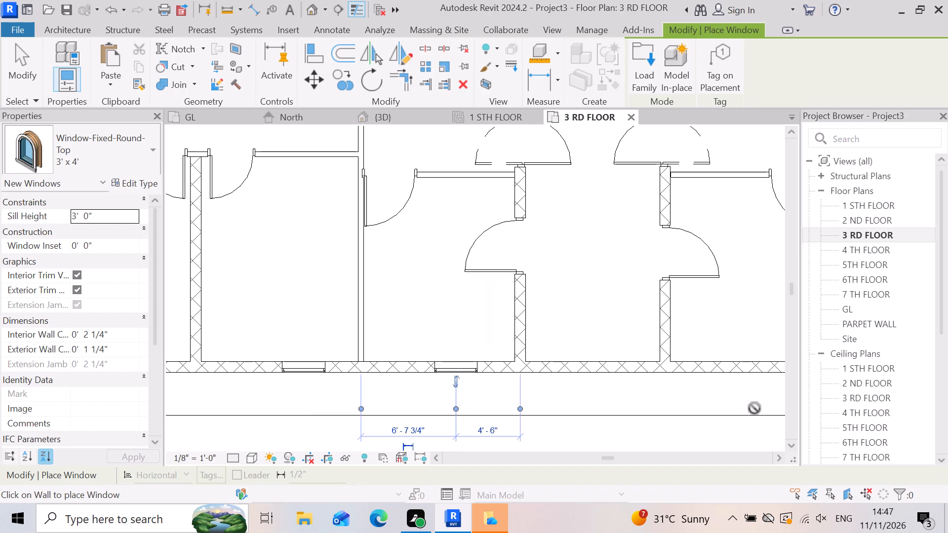
Place three 3' x 4' windows in the south wall, one per room east of the corridor, about 3' to 3'-6" from a side wall.
scroll(600, 372, down, 3)
scroll(669, 358, up, 3)
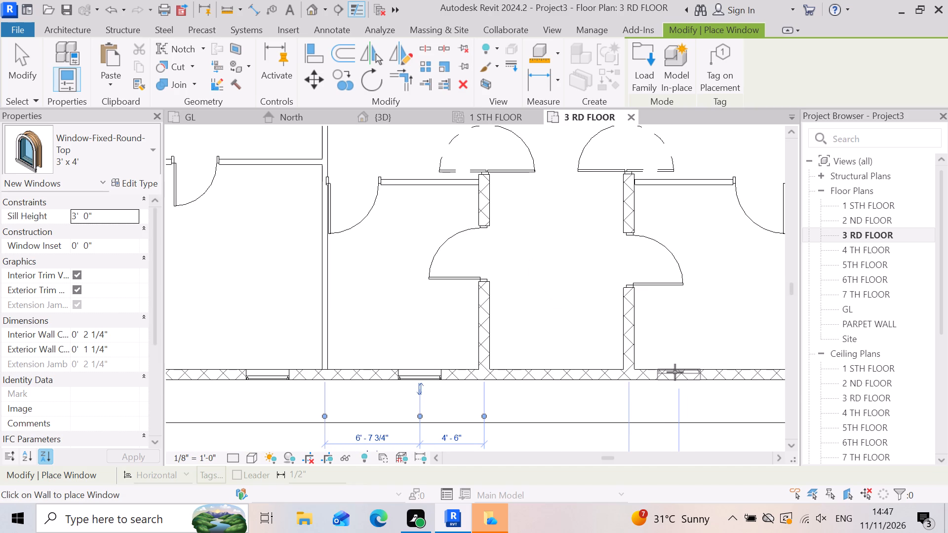
click(676, 372)
scroll(518, 377, down, 6)
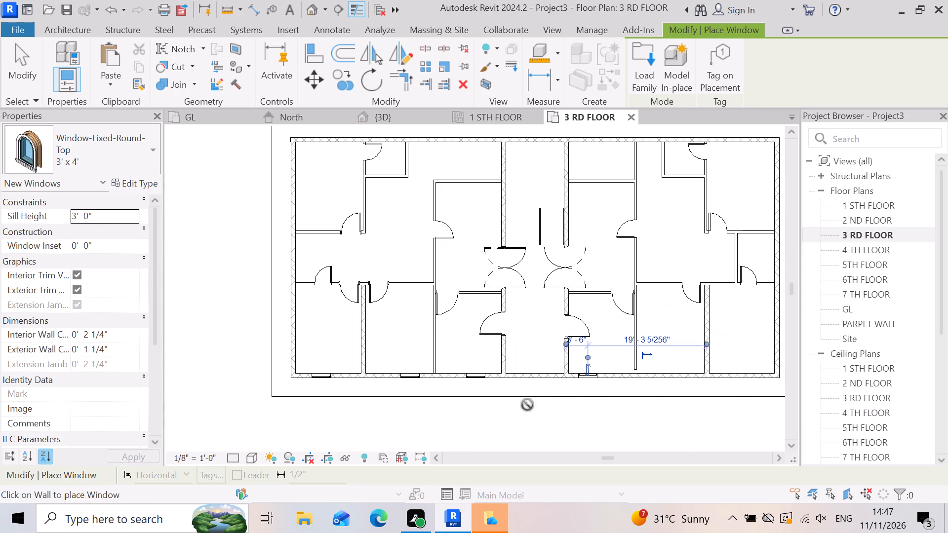
scroll(531, 403, down, 1)
scroll(669, 399, up, 5)
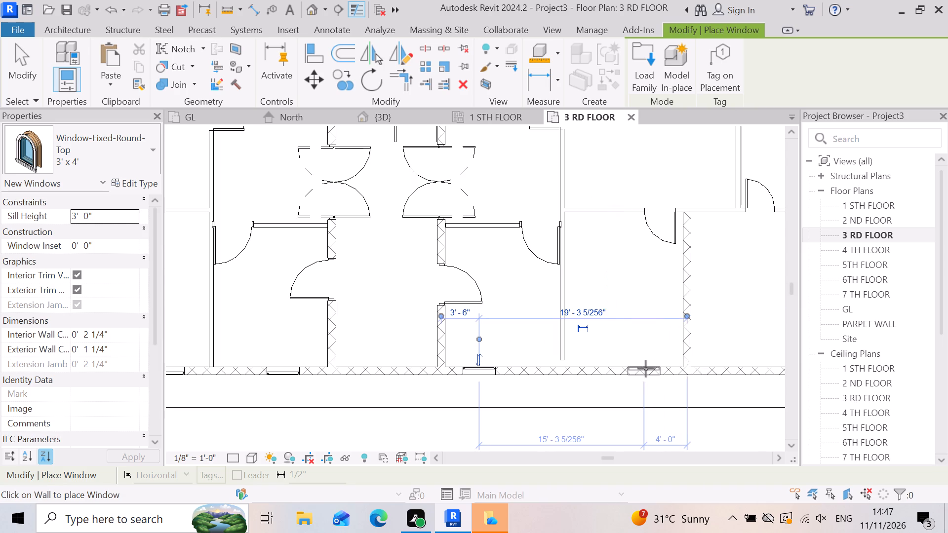
click(648, 368)
scroll(479, 359, down, 4)
scroll(646, 360, up, 1)
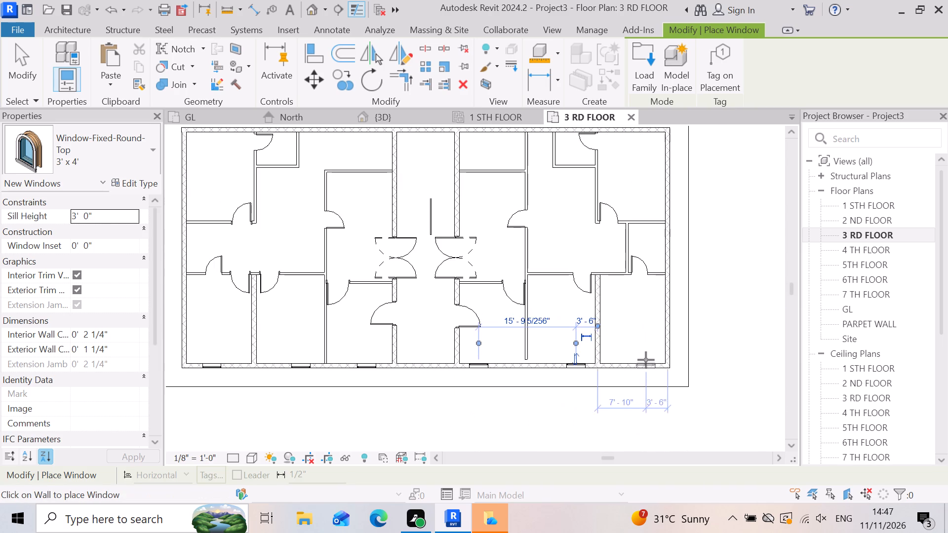
scroll(646, 360, up, 4)
scroll(657, 379, down, 4)
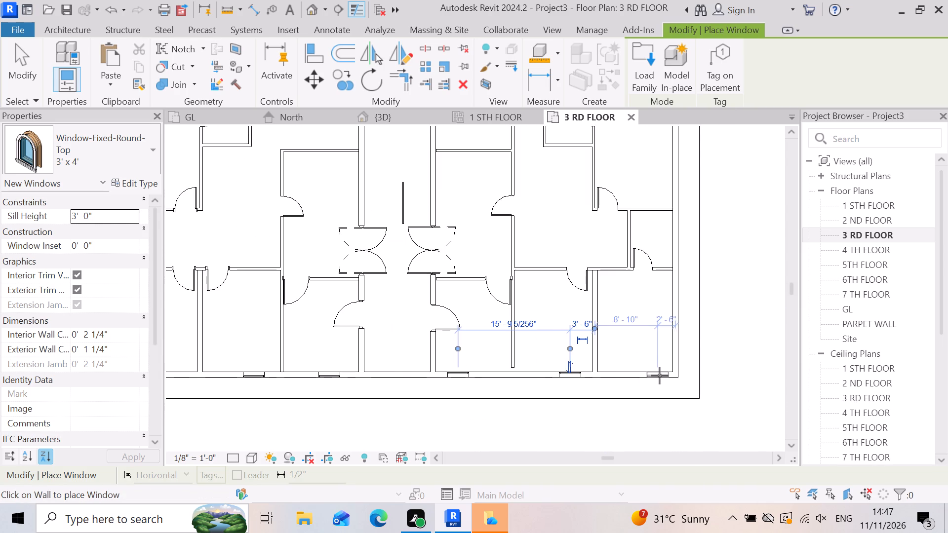
scroll(657, 376, up, 3)
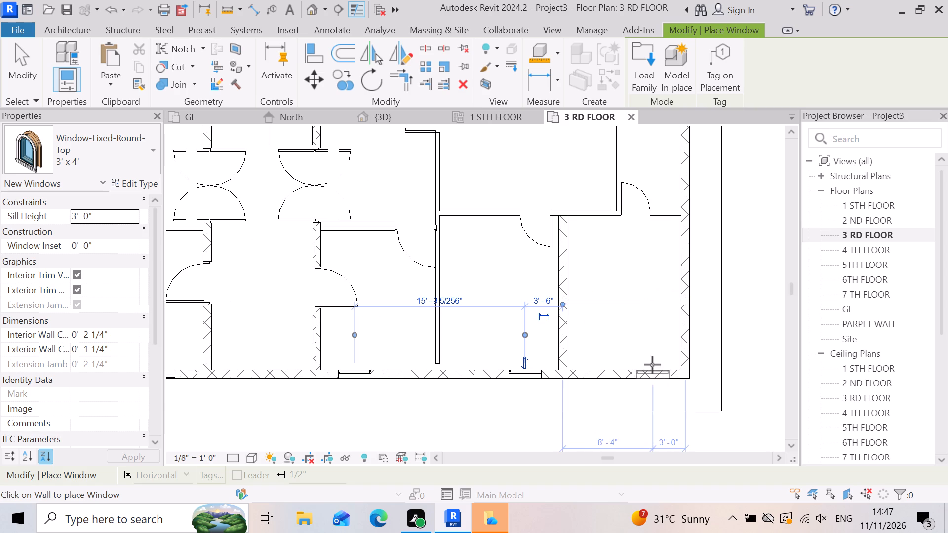
click(654, 368)
Place a 3' x 4' round-top window in the north wall of the northwest corner room, about 4'-6" from the west wall.
scroll(676, 412, down, 2)
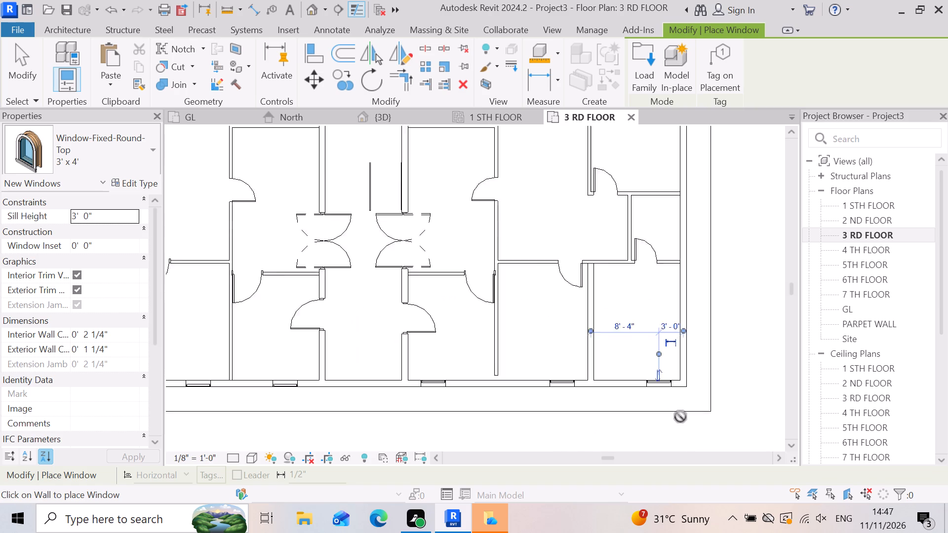
scroll(680, 417, down, 6)
scroll(442, 276, up, 10)
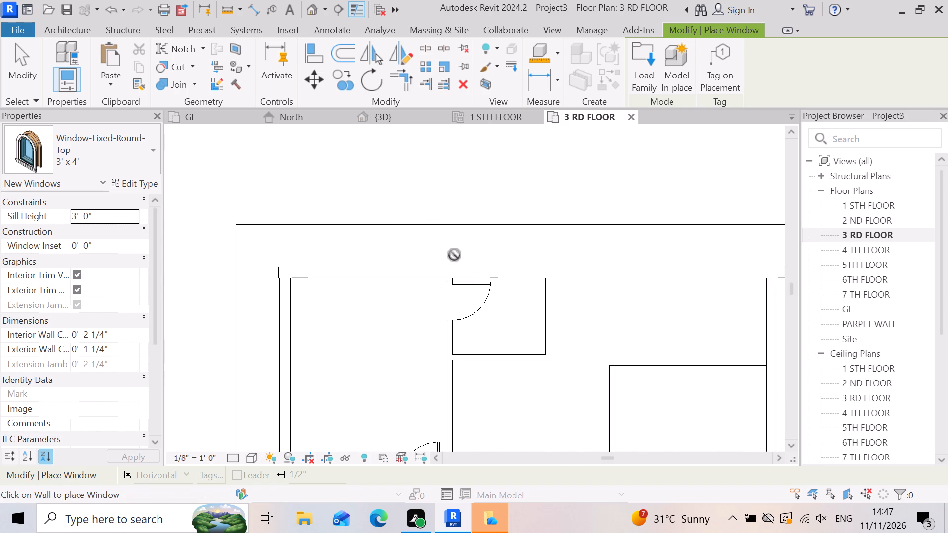
scroll(368, 280, down, 7)
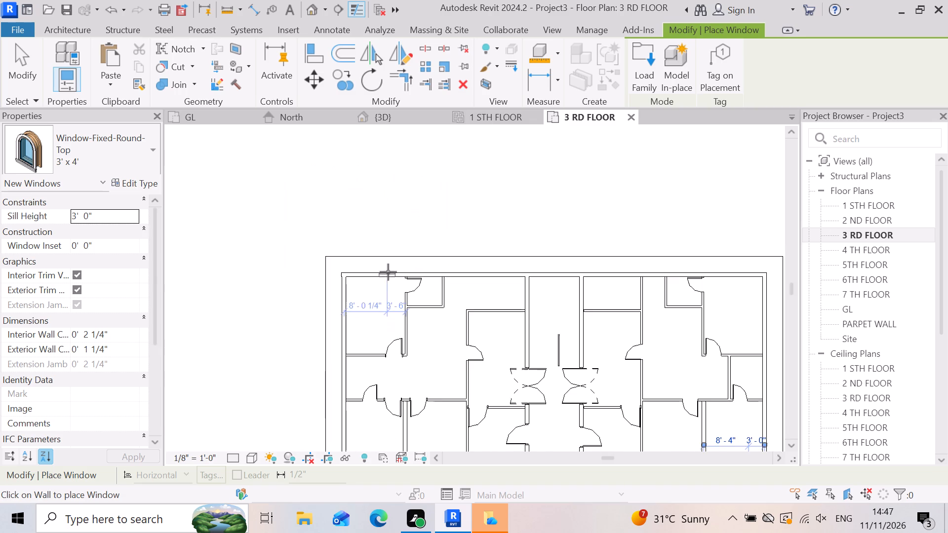
scroll(370, 271, up, 2)
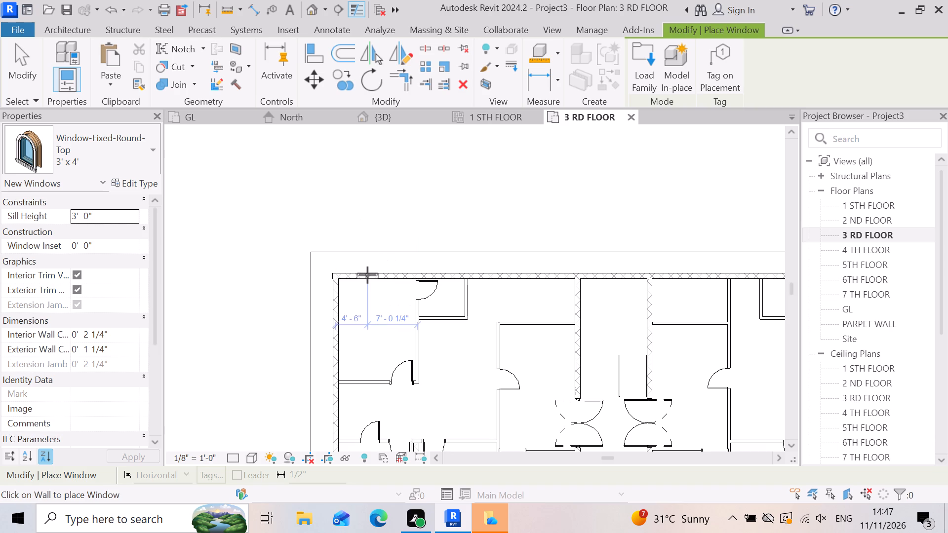
click(367, 275)
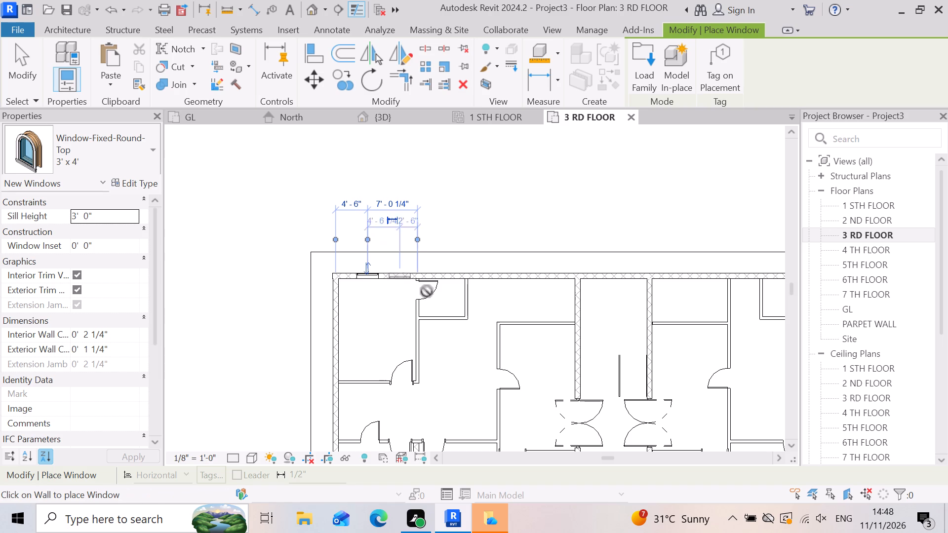
Place a 3' x 4' round-top window centred in the north wall of the small room just east of the central corridor.
scroll(555, 277, up, 4)
scroll(460, 265, down, 5)
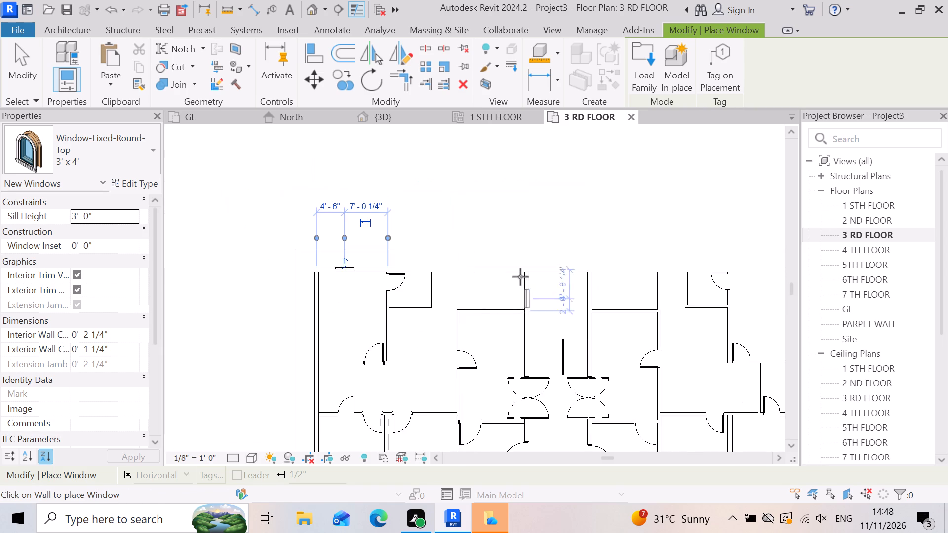
scroll(519, 272, up, 5)
scroll(432, 259, down, 9)
scroll(505, 246, up, 1)
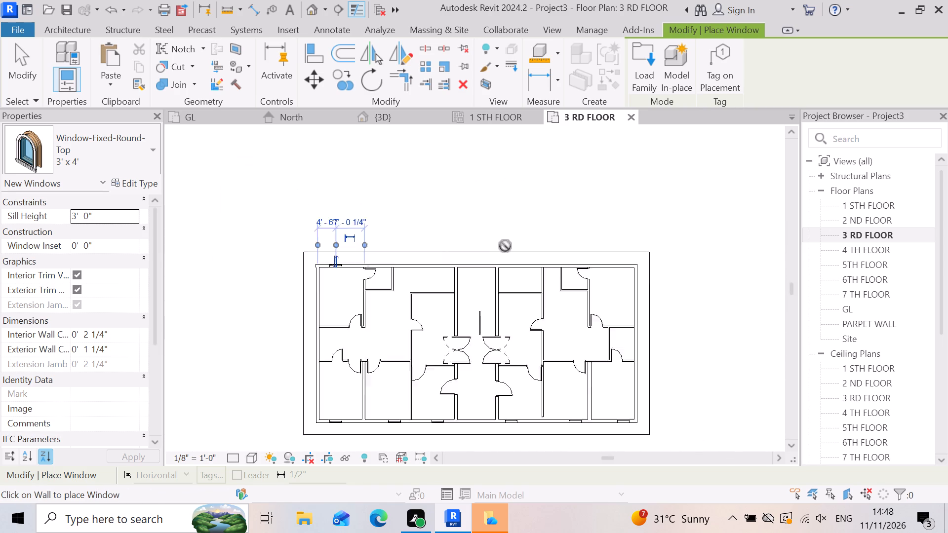
scroll(505, 246, up, 4)
scroll(394, 297, down, 4)
scroll(491, 286, up, 3)
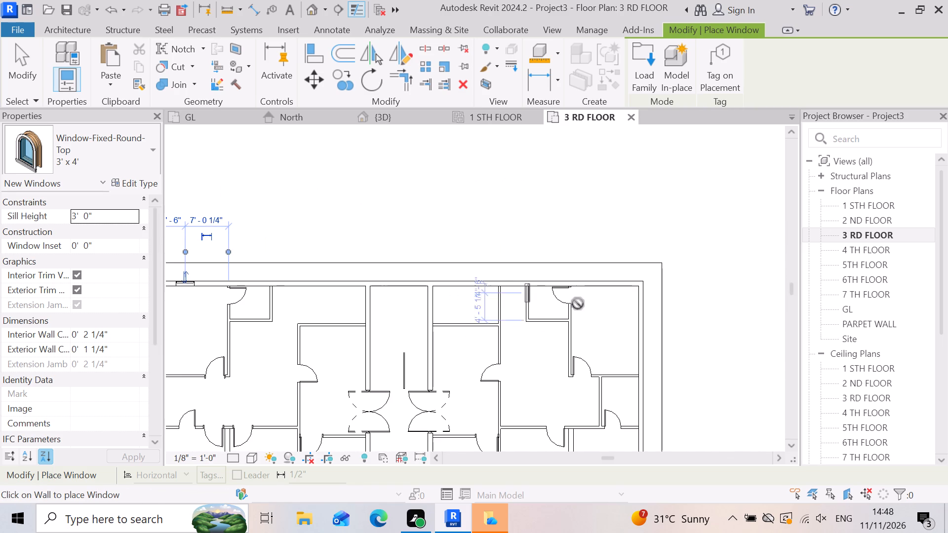
scroll(498, 274, up, 3)
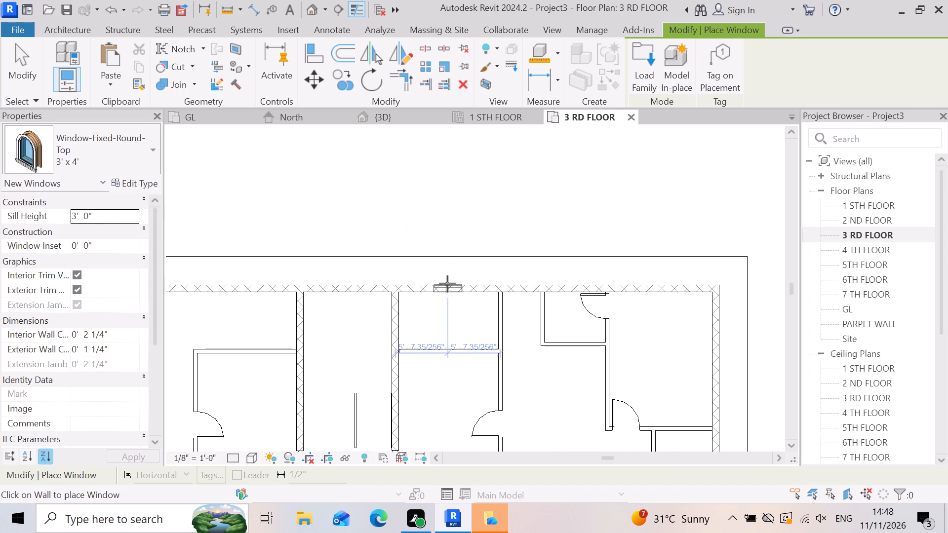
click(446, 281)
Place a 3' x 4' round-top window in the north wall of the northeast corner room, about 5'-6" from the east wall.
scroll(405, 301, down, 3)
scroll(603, 293, up, 5)
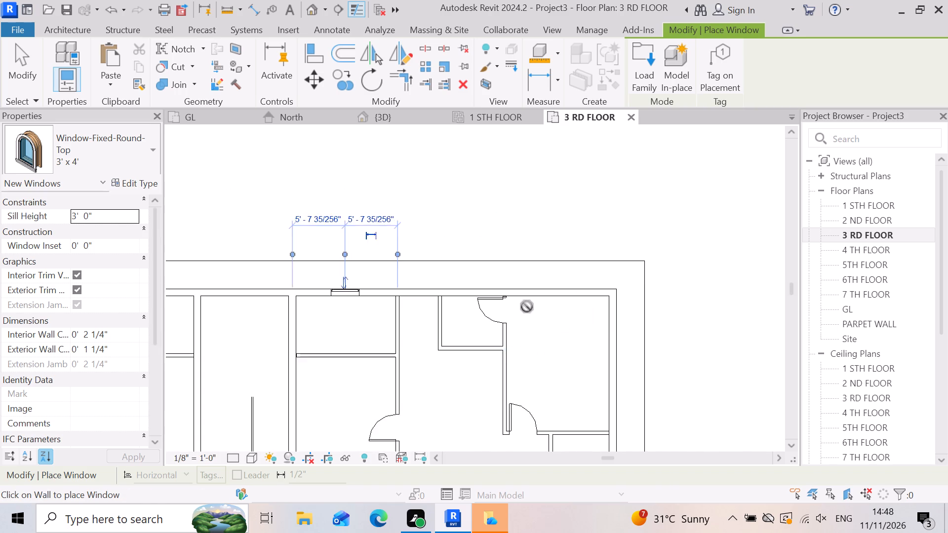
scroll(527, 306, up, 5)
scroll(506, 300, down, 7)
scroll(605, 291, up, 4)
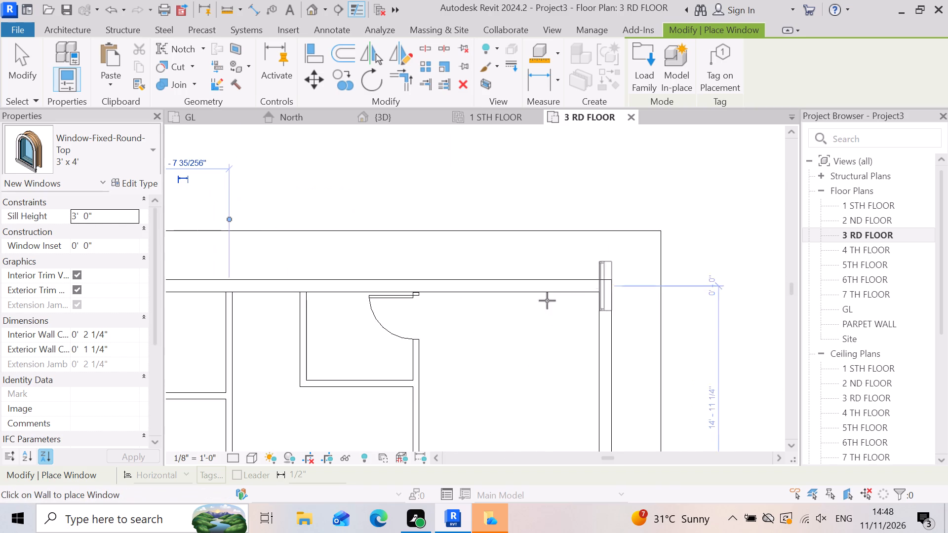
scroll(495, 297, down, 7)
scroll(509, 282, up, 3)
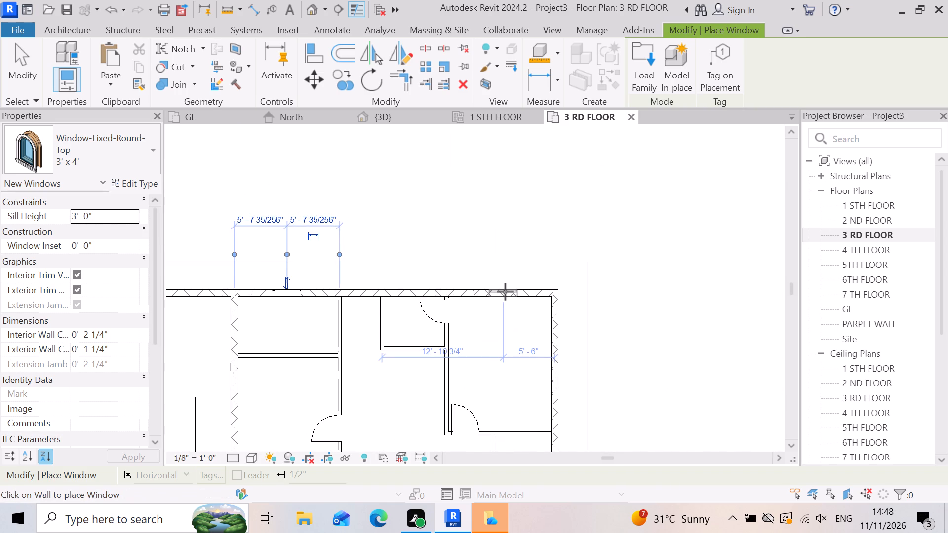
click(503, 292)
Place a 3' x 4' round-top window in the north wall west of the central corridor, about 7' from the corridor wall.
scroll(519, 286, down, 7)
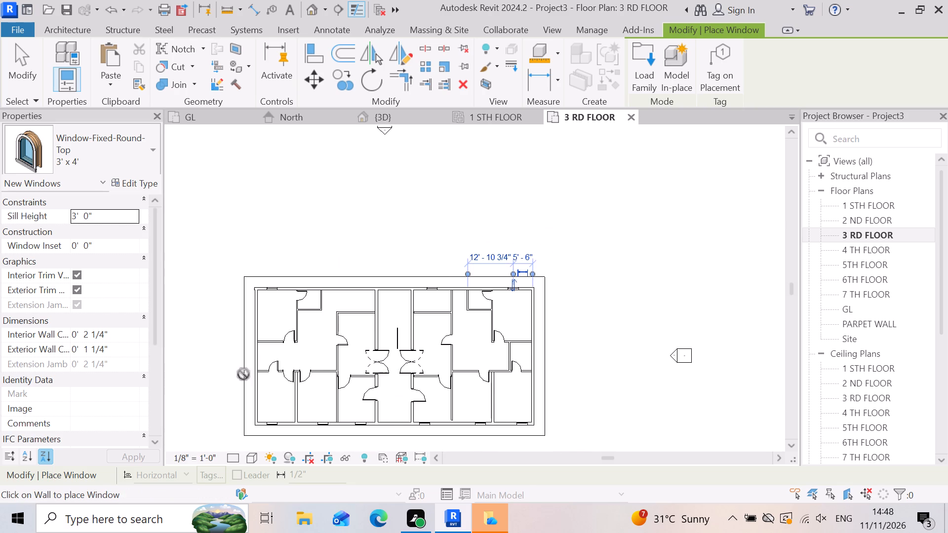
scroll(561, 379, down, 3)
scroll(445, 305, up, 8)
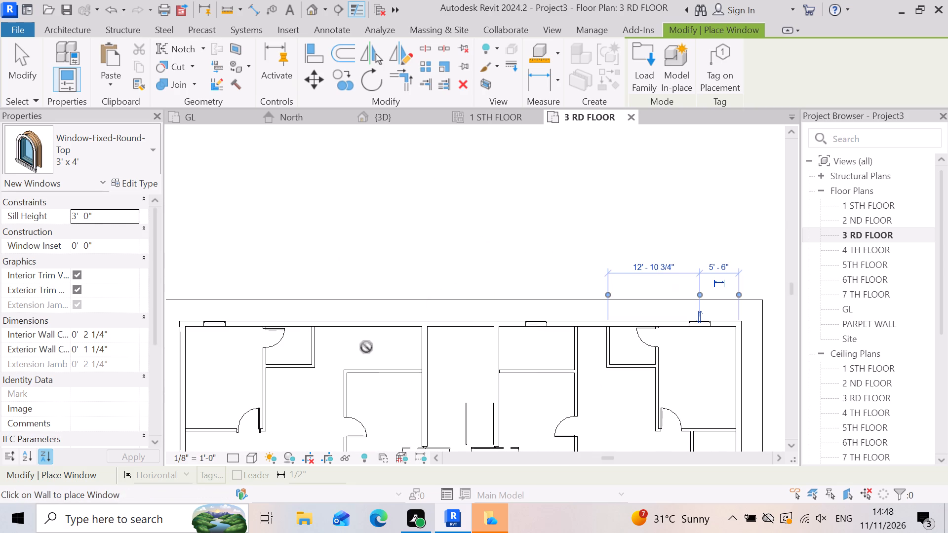
scroll(509, 324, down, 3)
scroll(427, 335, up, 2)
scroll(555, 322, down, 3)
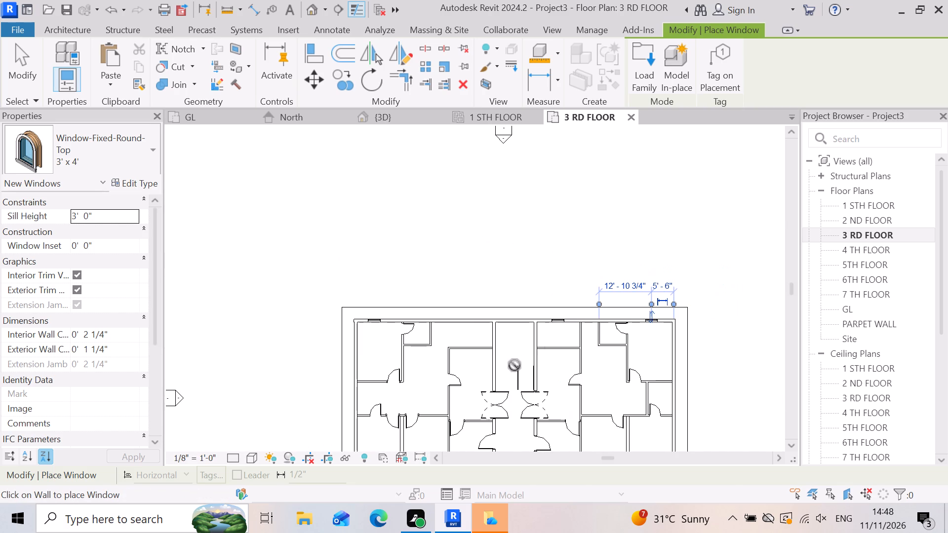
scroll(457, 301, up, 5)
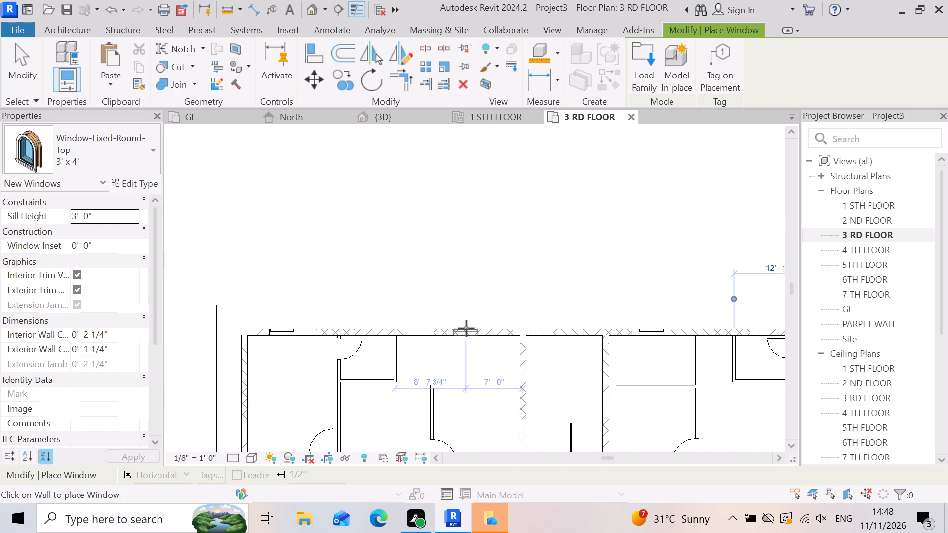
click(466, 328)
Place a 3' x 4' round-top window centred in the west wall of the space just south of the northwest corner room.
scroll(375, 354, down, 6)
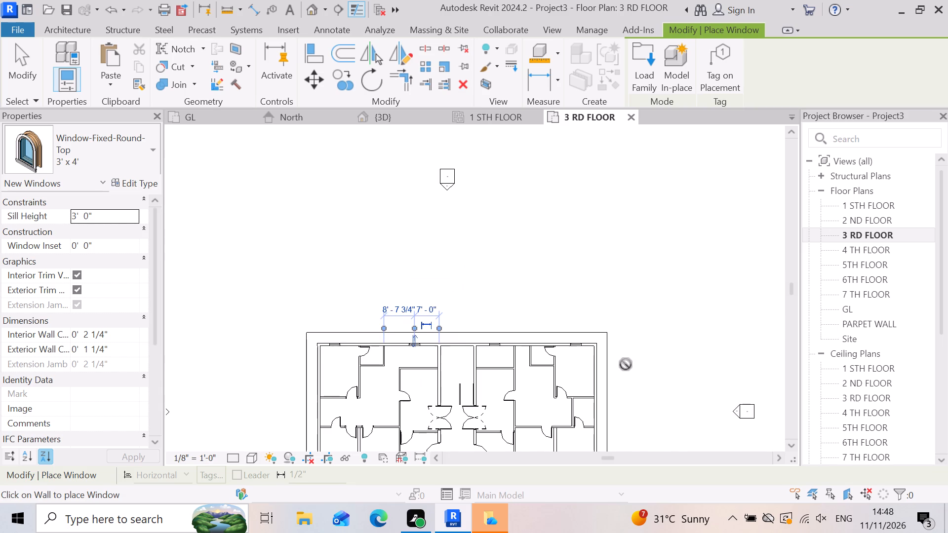
scroll(626, 364, up, 1)
scroll(556, 345, up, 2)
scroll(488, 347, up, 3)
scroll(484, 319, down, 4)
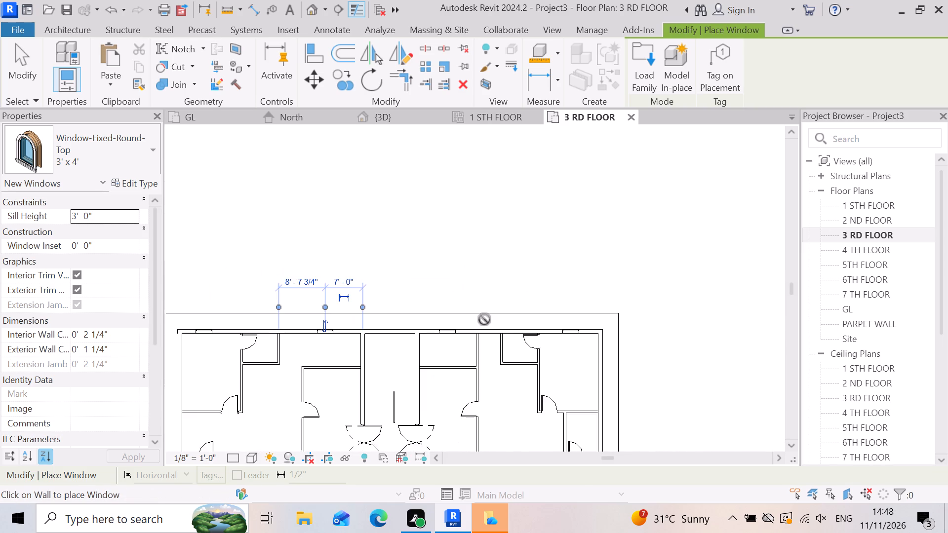
scroll(562, 341, down, 4)
scroll(500, 412, up, 3)
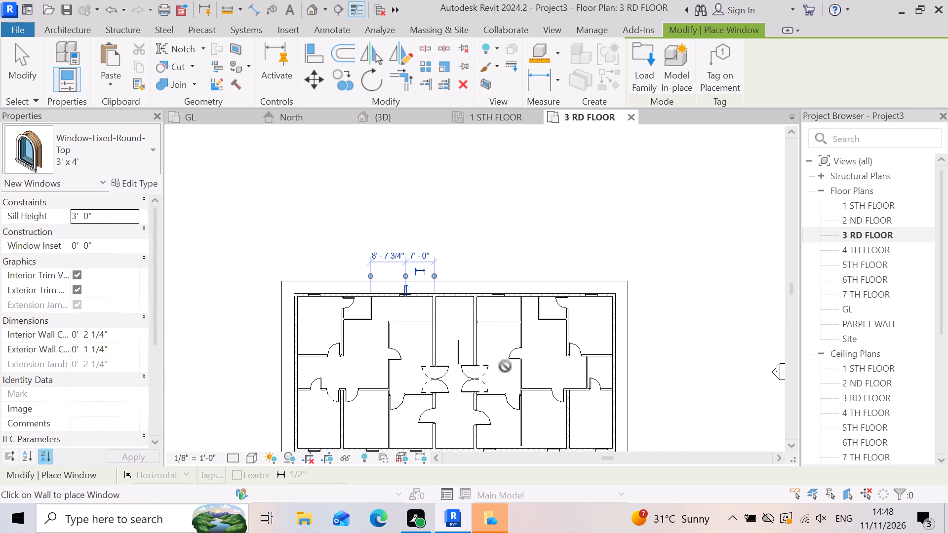
scroll(516, 357, down, 2)
scroll(339, 403, up, 4)
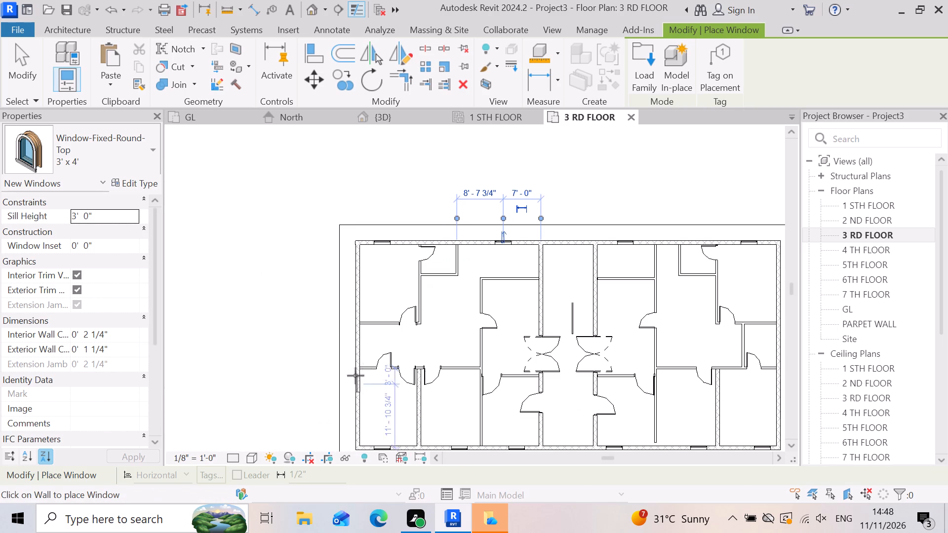
scroll(360, 352, down, 3)
scroll(353, 373, up, 3)
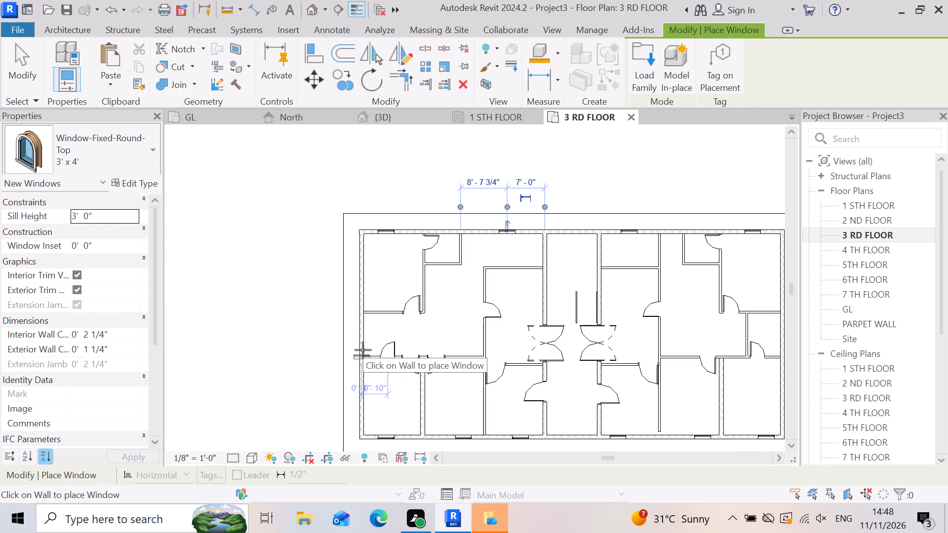
scroll(363, 325, up, 2)
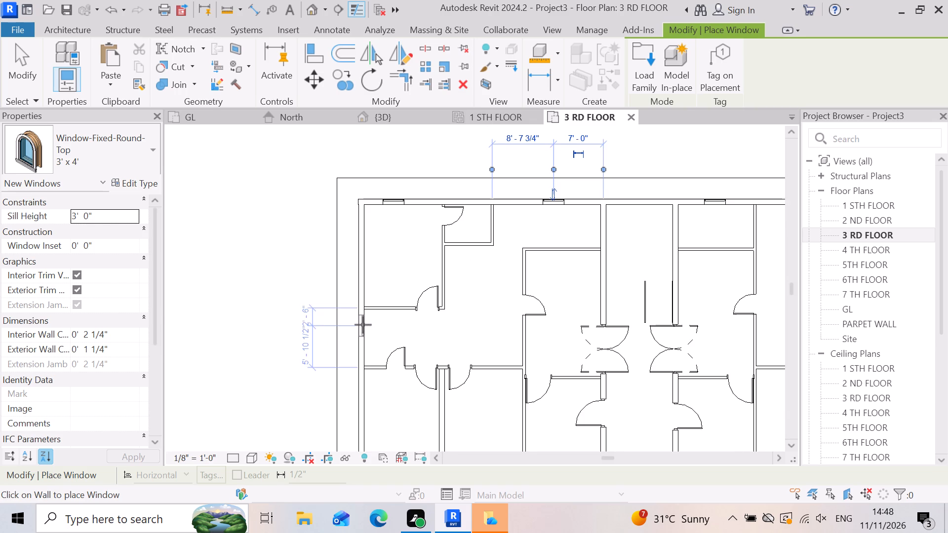
click(365, 336)
Place a 3' x 4' round-top window centred in the west wall of the northwest corner room, about 7'-6" from the north wall.
scroll(392, 387, down, 3)
scroll(352, 238, up, 3)
click(373, 336)
Place a 3' x 4' round-top window in the east wall of the northeast corner room, 6'-0" from its south partition.
scroll(383, 332, down, 3)
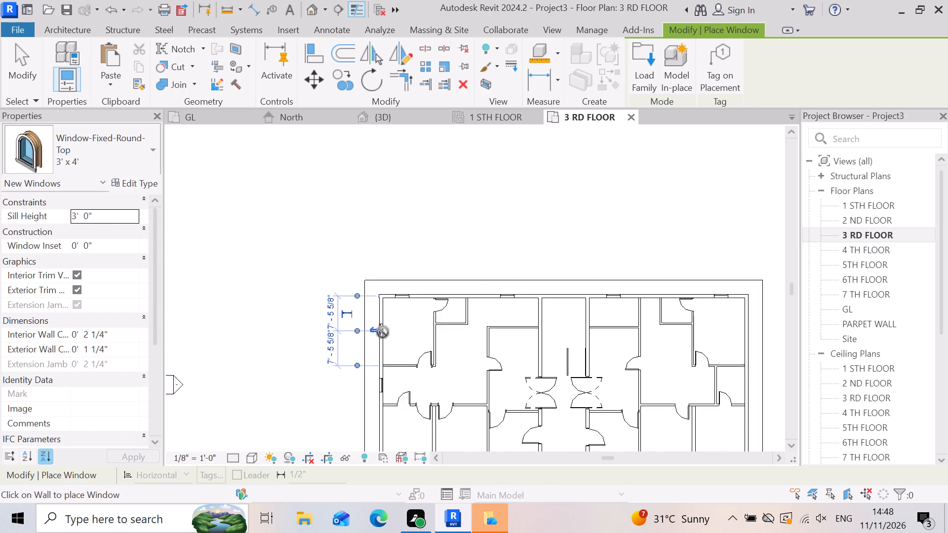
scroll(383, 332, down, 5)
scroll(384, 406, up, 3)
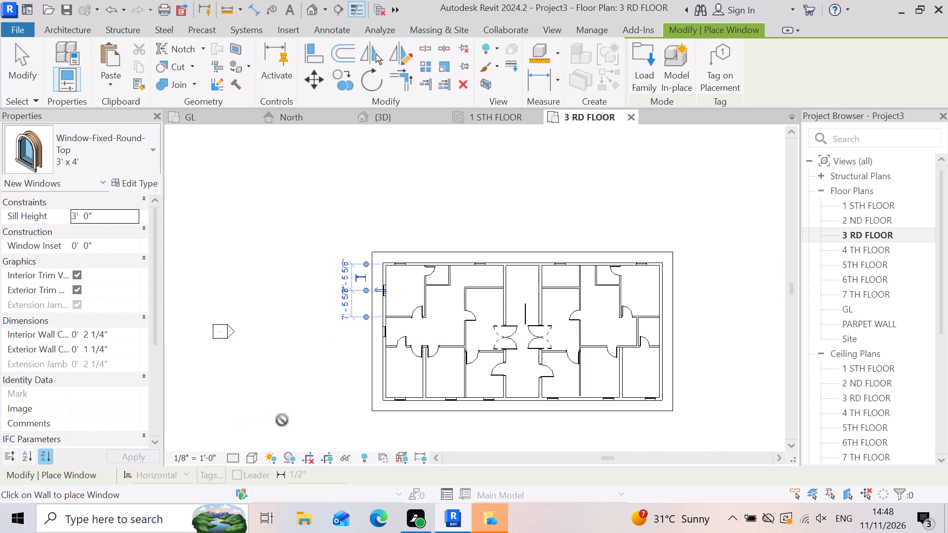
scroll(377, 376, up, 4)
scroll(324, 381, down, 3)
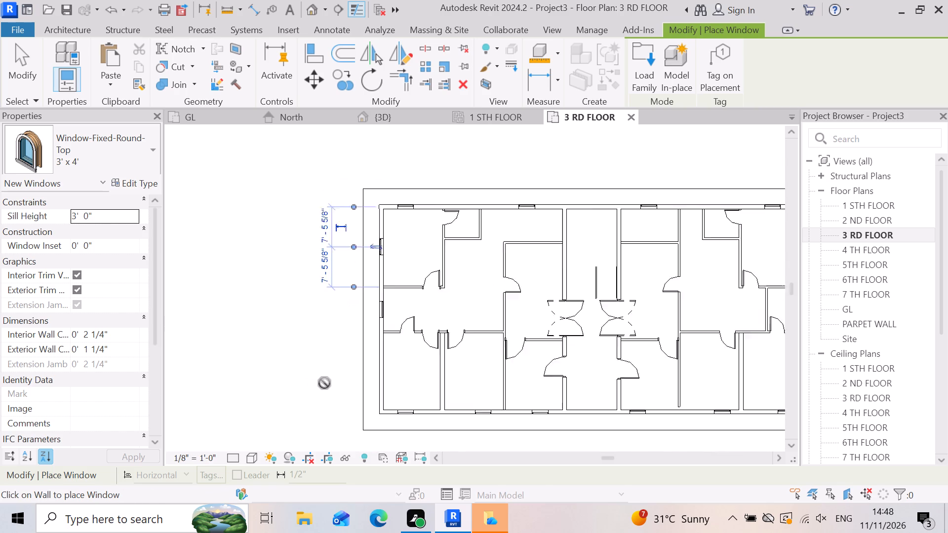
scroll(705, 264, up, 4)
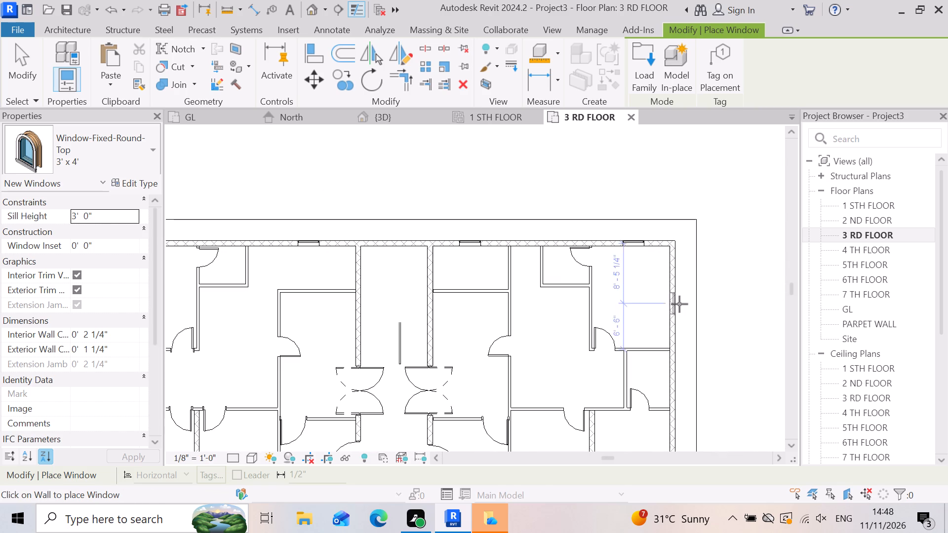
scroll(673, 302, down, 3)
scroll(676, 347, up, 2)
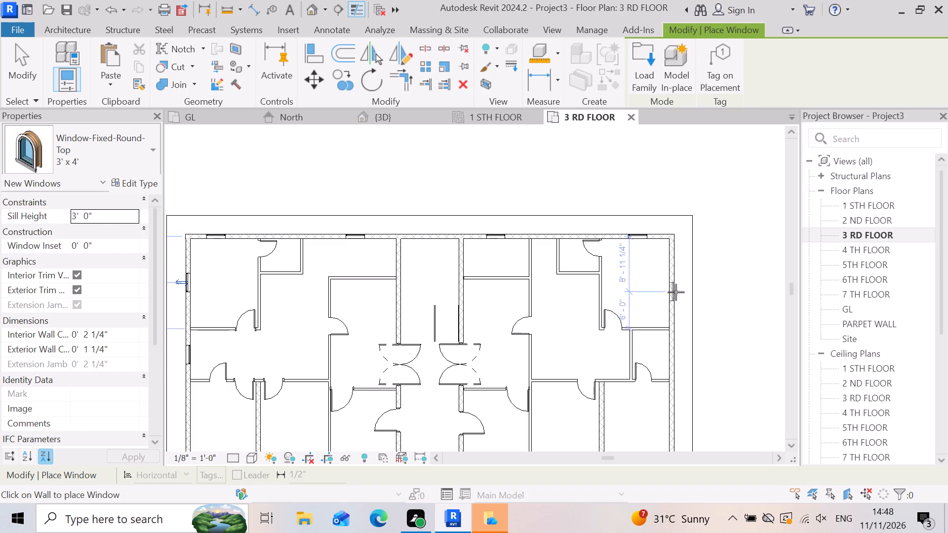
click(676, 292)
Place a 3' x 4' round-top window in the east wall of the southeast corner room, 4'-6" from its north partition.
scroll(660, 292, down, 4)
scroll(675, 382, up, 5)
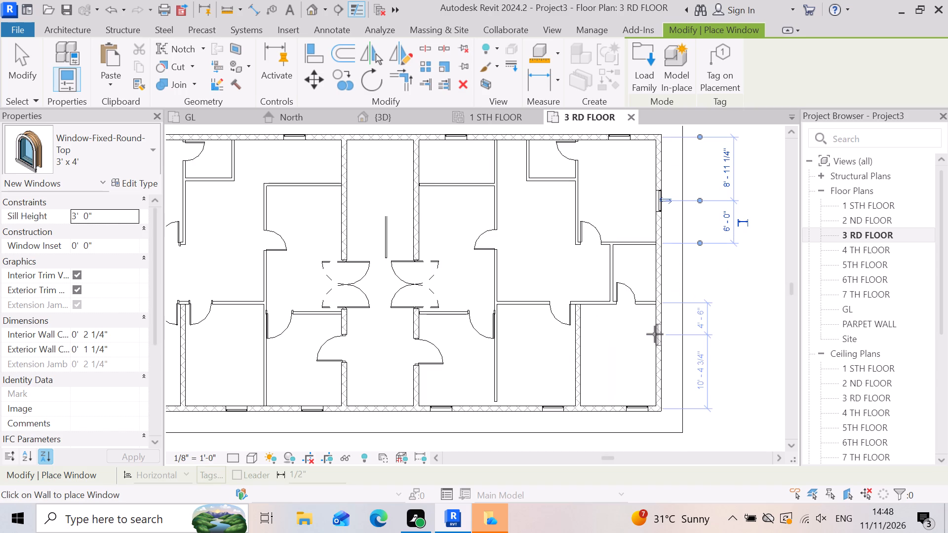
click(663, 335)
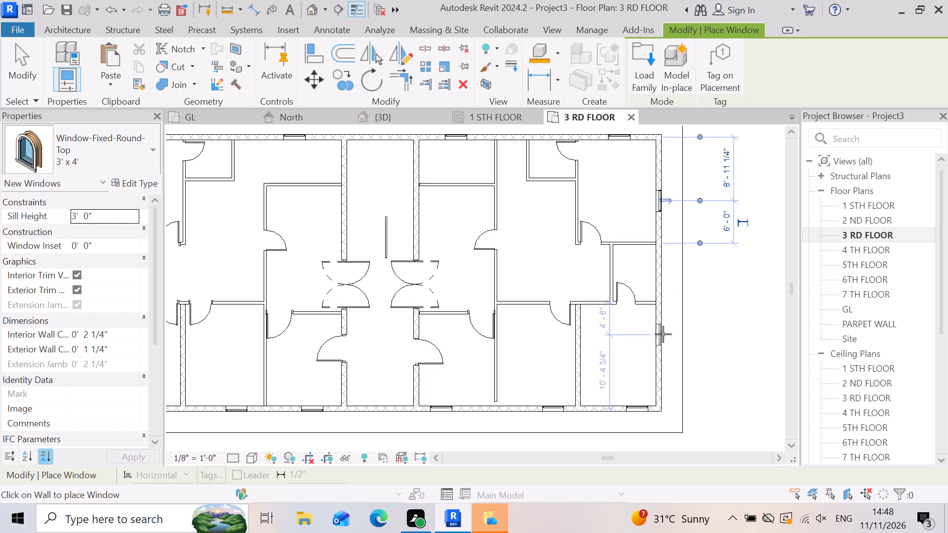
Examine the round-top windows on the top storey's front facade in the 3D view.
scroll(484, 361, down, 4)
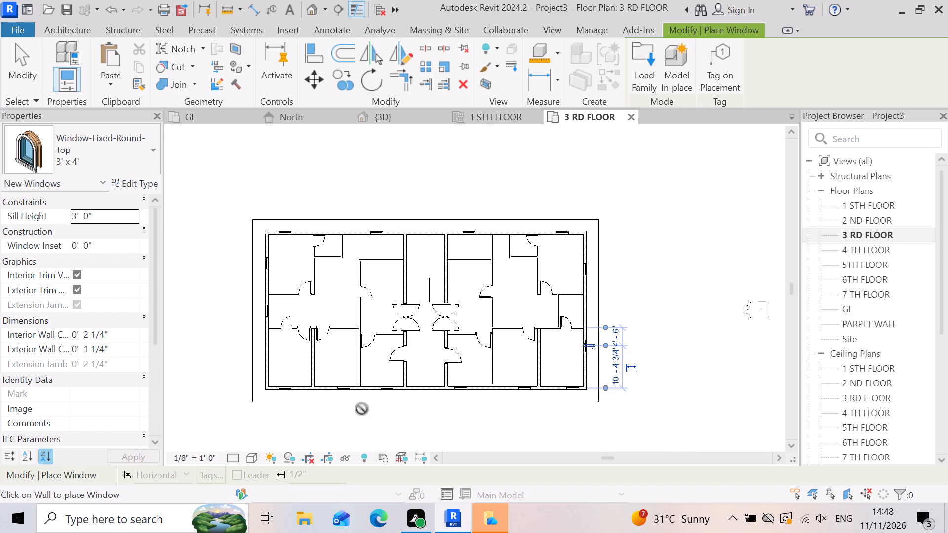
scroll(414, 335, up, 3)
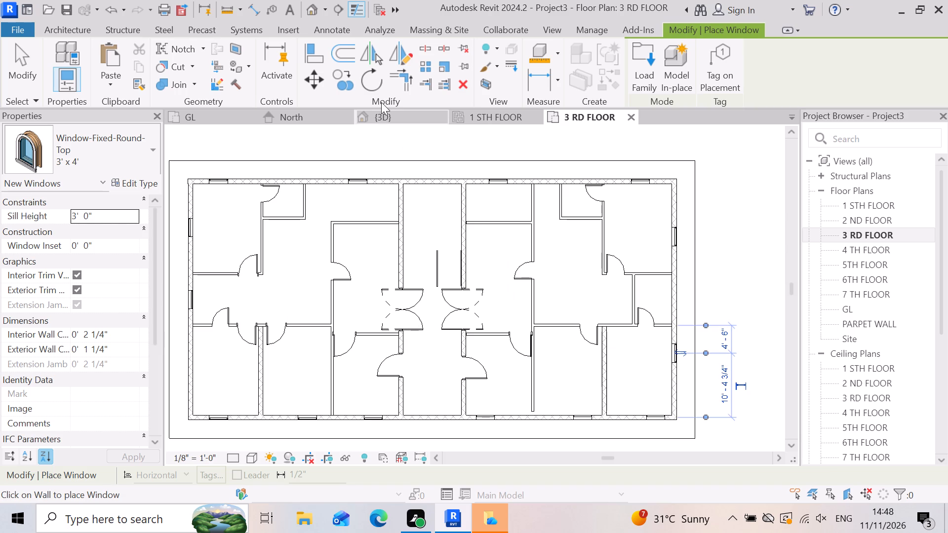
drag(397, 108, 399, 114)
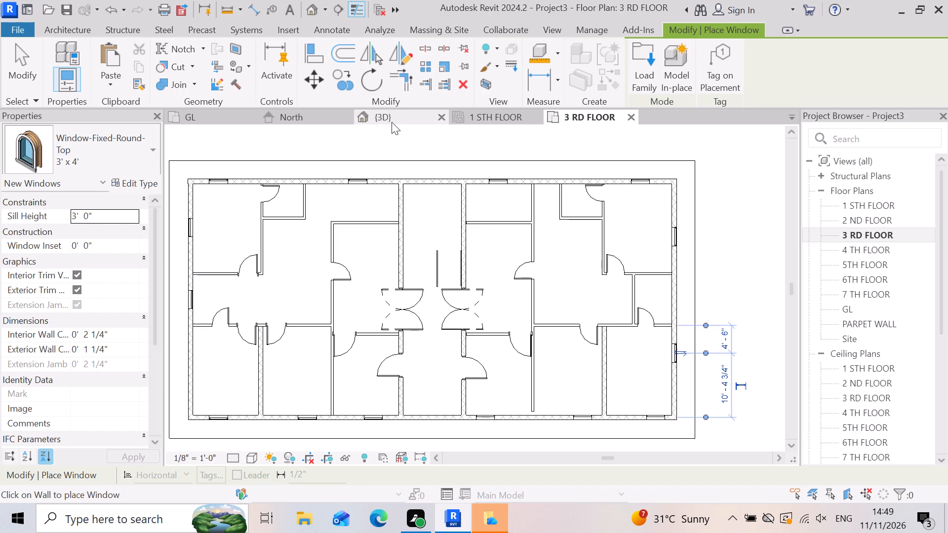
click(403, 119)
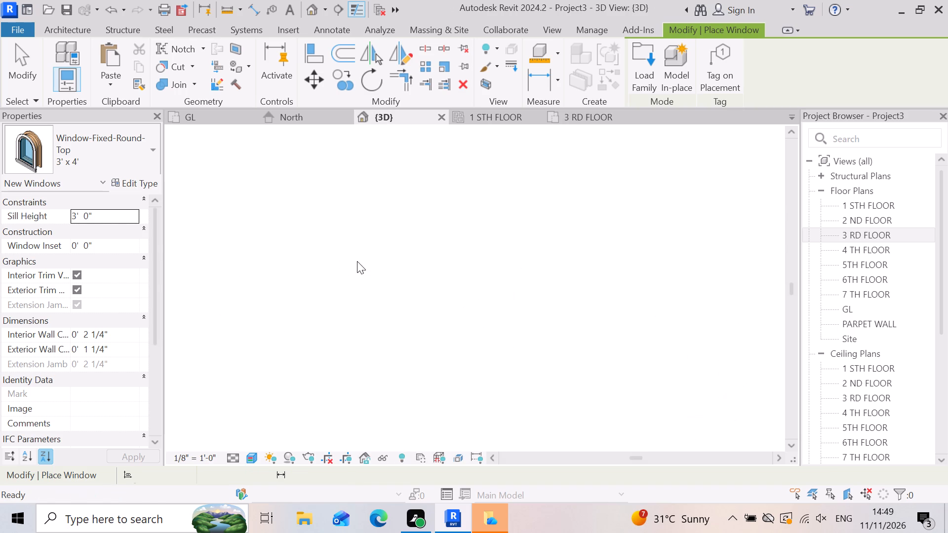
scroll(343, 256, up, 1)
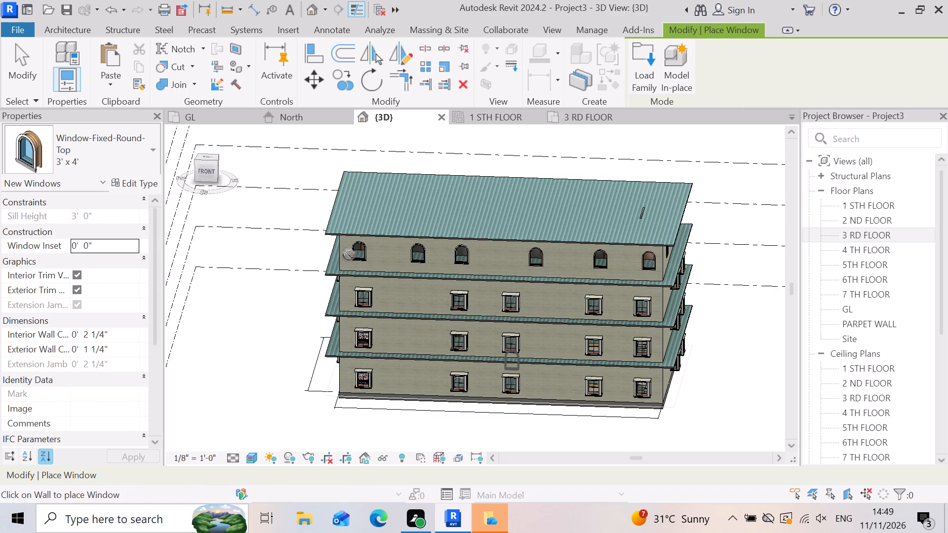
scroll(349, 255, up, 11)
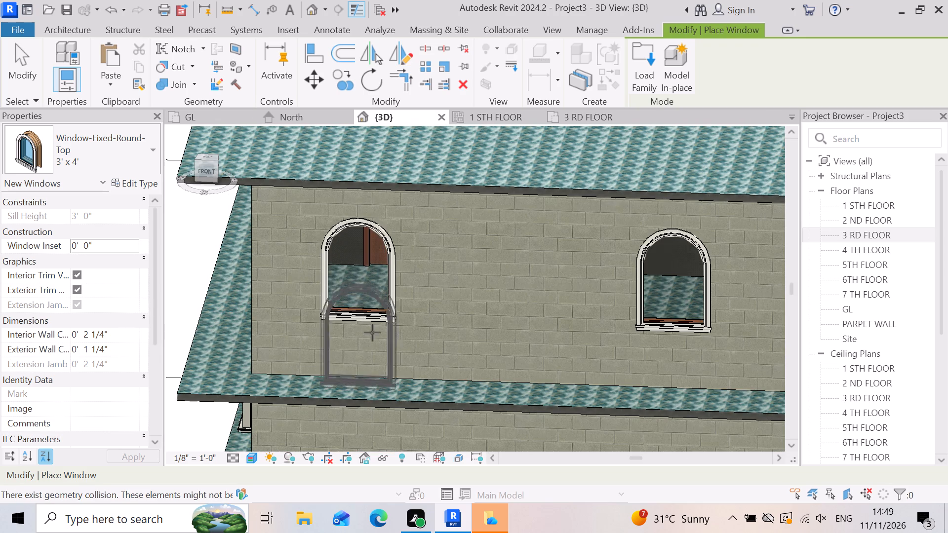
scroll(383, 315, down, 4)
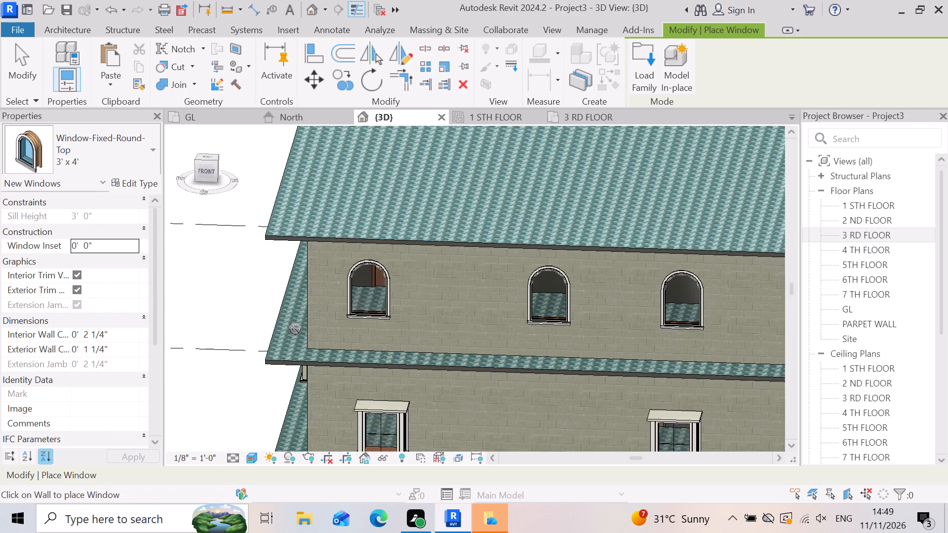
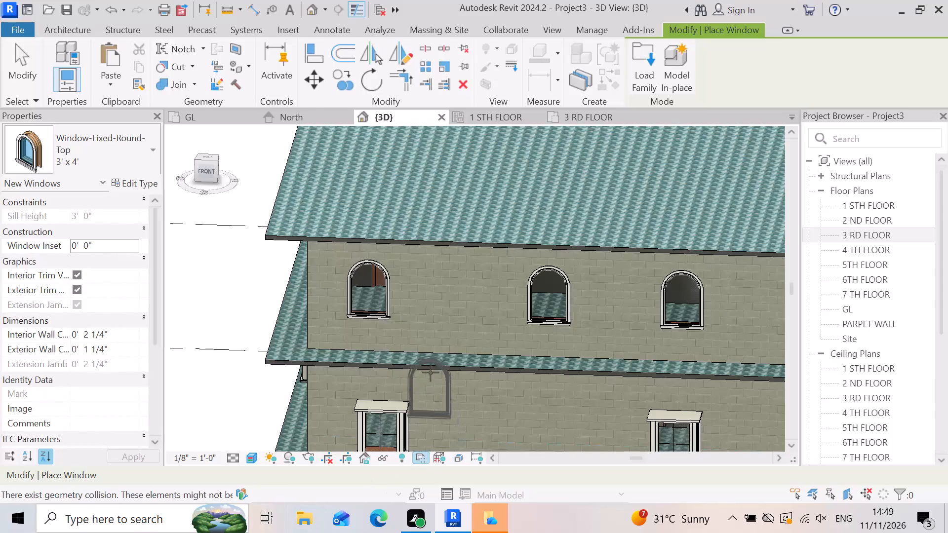
Examine the round-top windows along the top storey's front facade against the windows on the storeys below.
scroll(464, 307, down, 5)
scroll(678, 303, up, 4)
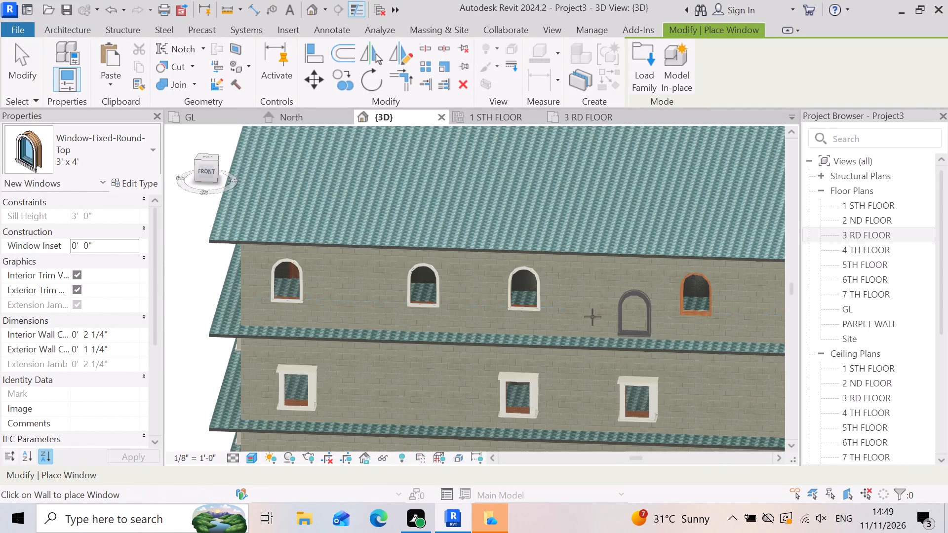
scroll(592, 317, up, 5)
scroll(391, 259, down, 7)
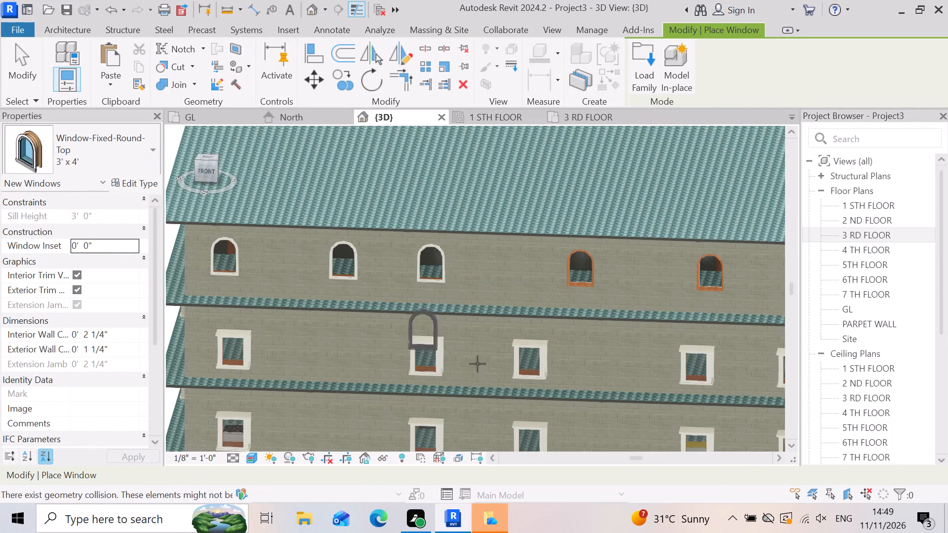
scroll(476, 278, down, 3)
scroll(581, 359, up, 3)
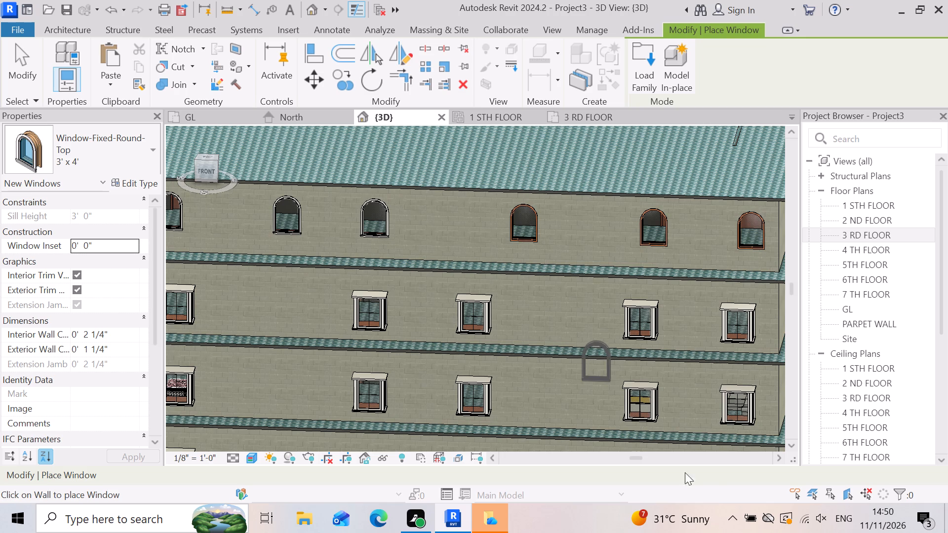
scroll(627, 354, down, 4)
scroll(389, 362, up, 2)
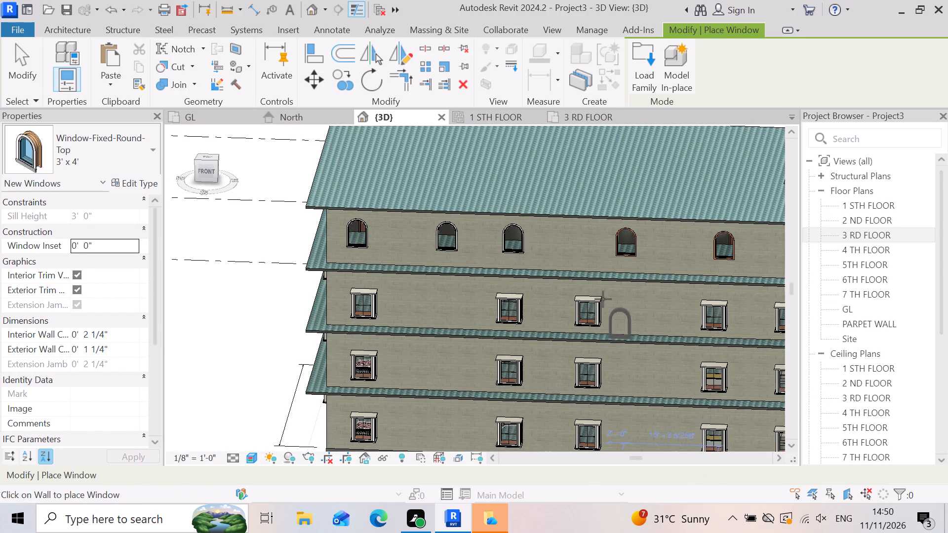
Place a 3' x 4' round-top window in the top storey's front wall, between the third and fourth round-top windows and close beside the fourth.
click(592, 242)
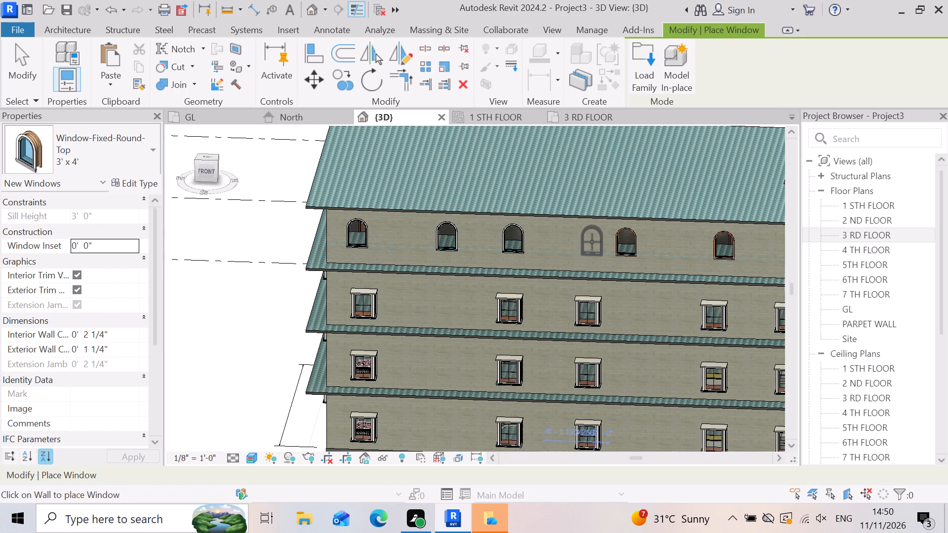
key(Escape)
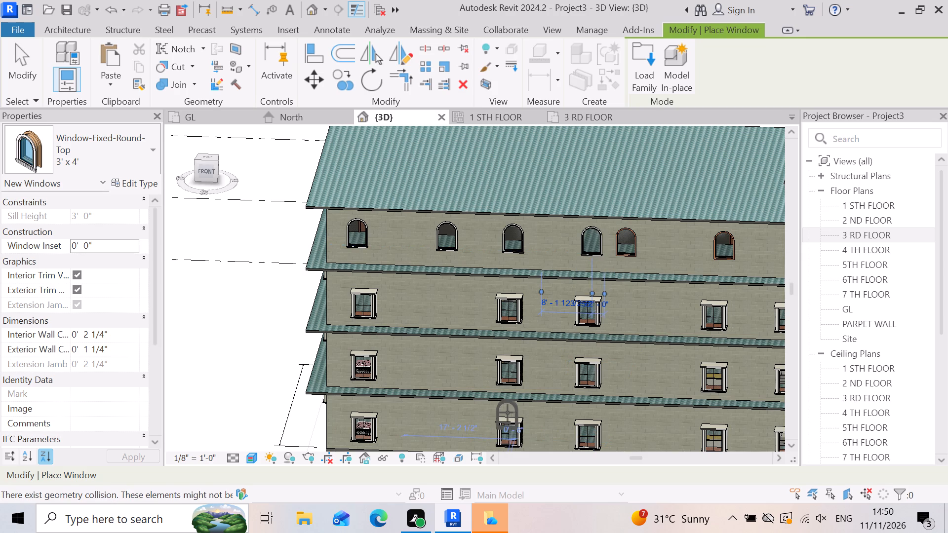
key(Escape)
key(Escape)
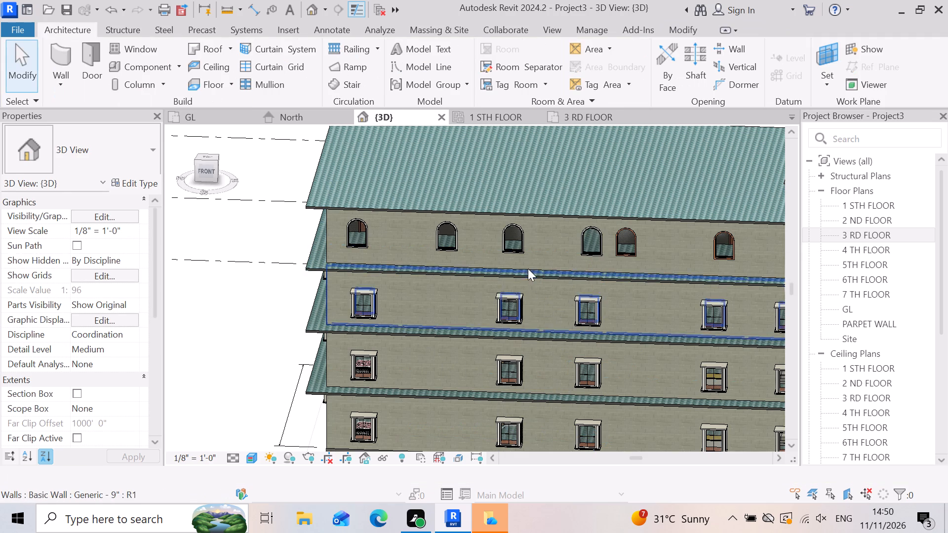
Select the exterior trim of the third round-top window on the top storey's front facade.
click(508, 247)
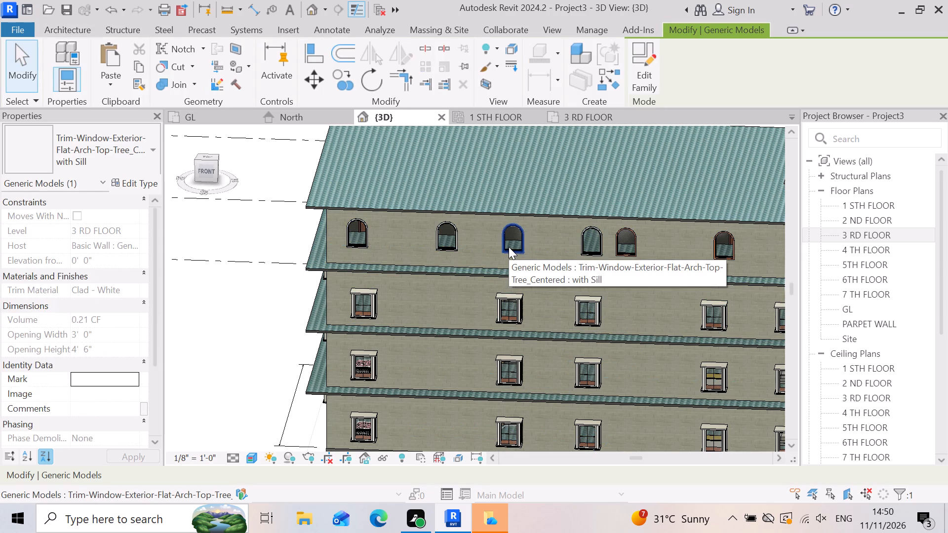
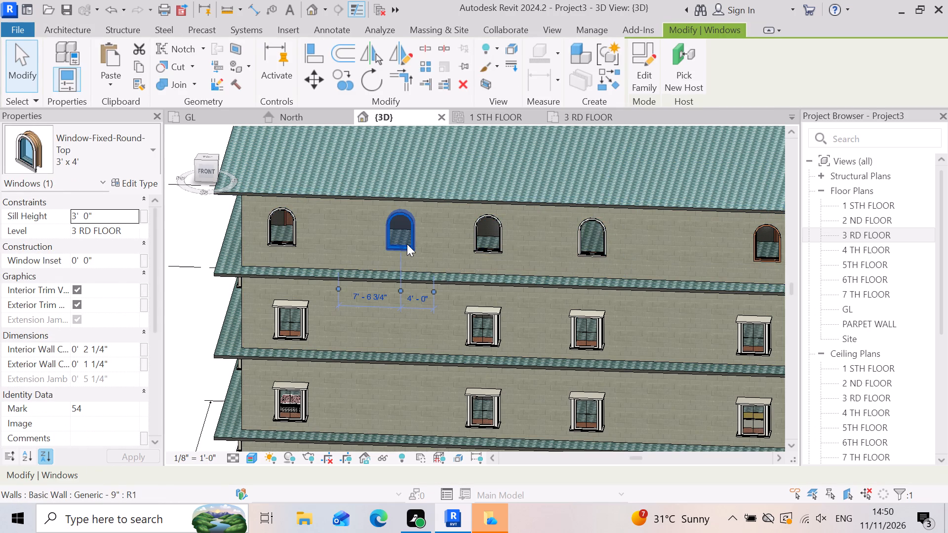
Delete the fourth 3' x 4' round-top window along the top storey's front wall.
scroll(350, 276, down, 3)
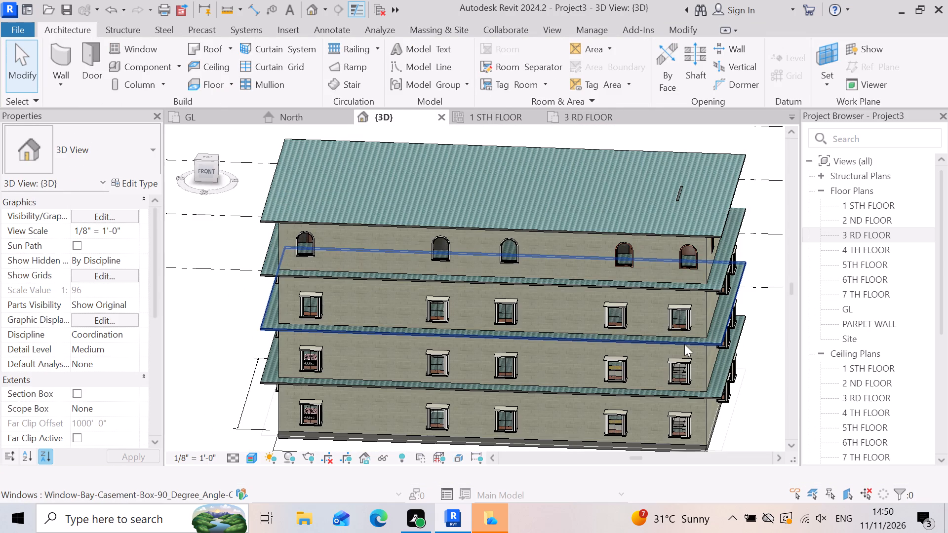
scroll(665, 256, up, 2)
click(617, 259)
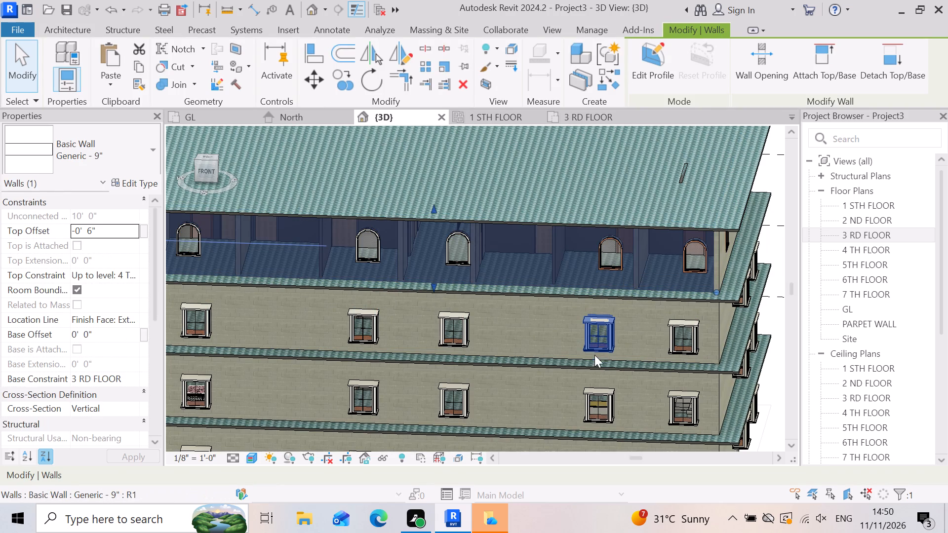
key(Escape)
scroll(613, 264, up, 3)
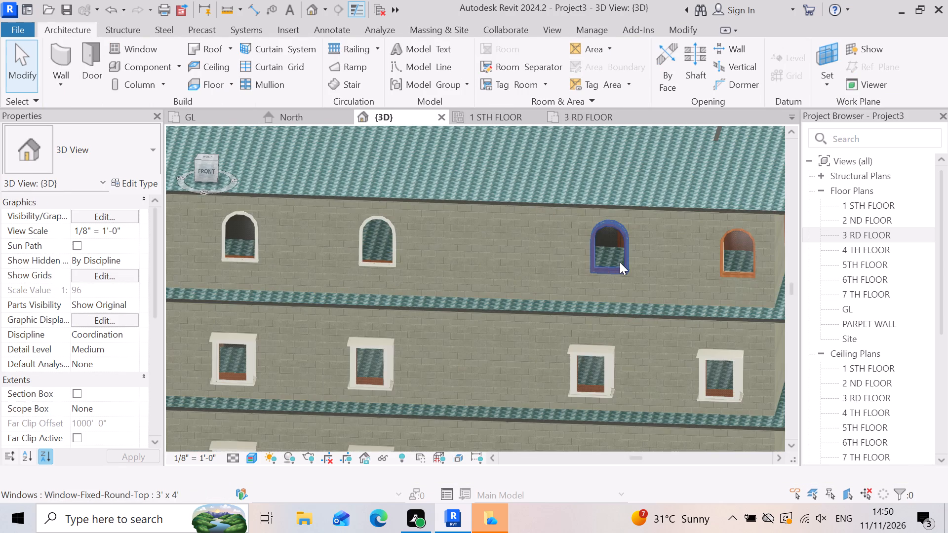
click(620, 262)
key(Delete)
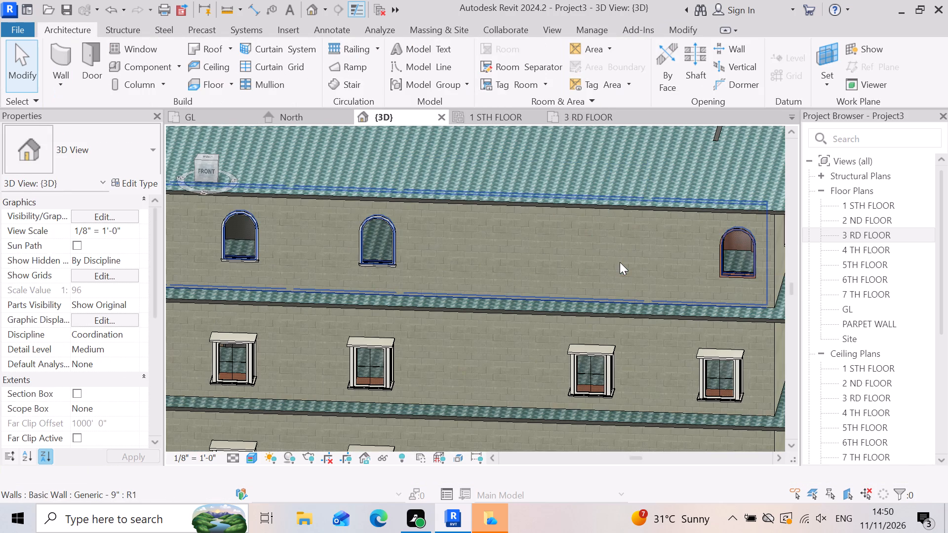
Delete the 2'8" x 7' single-flush door seen through the last round-top window of the top storey's front wall.
click(730, 251)
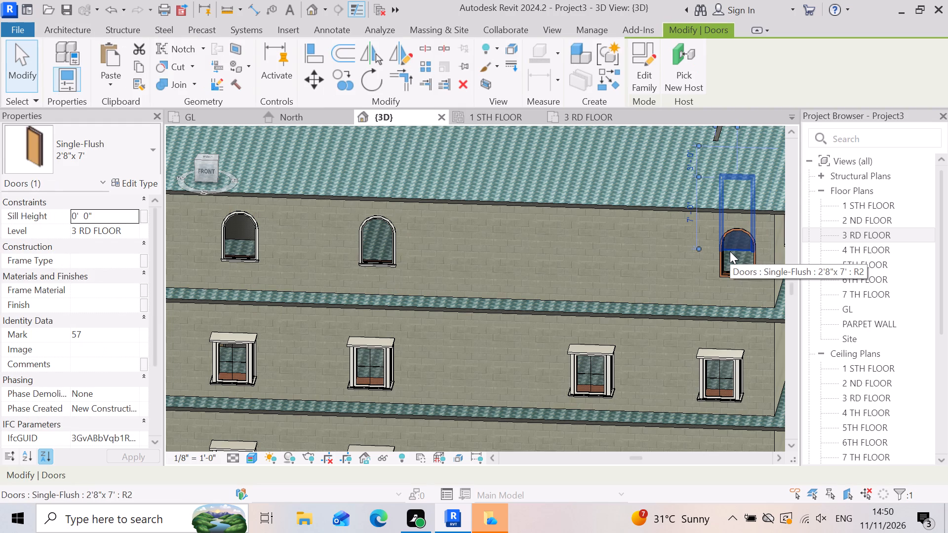
key(Delete)
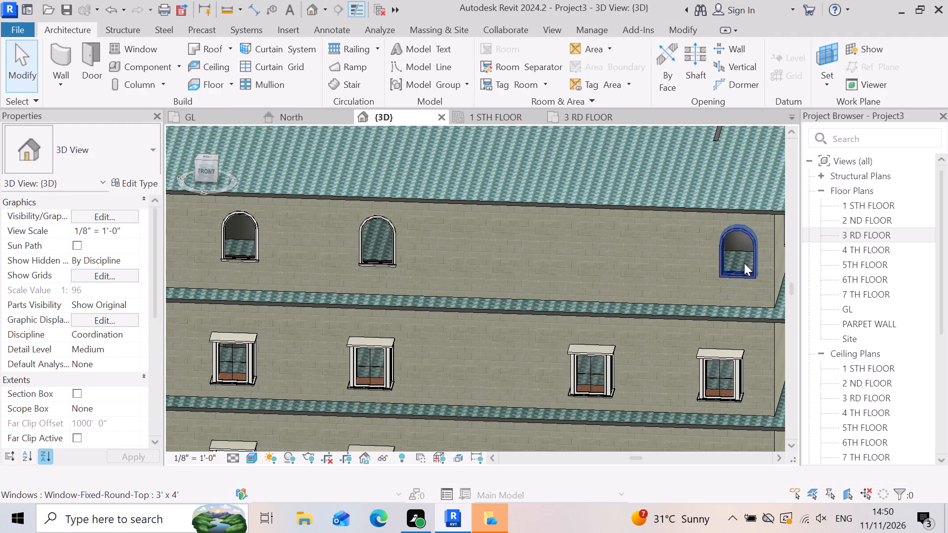
Delete the last 3' x 4' round-top window near the right-hand corner of the top storey's front wall.
click(744, 263)
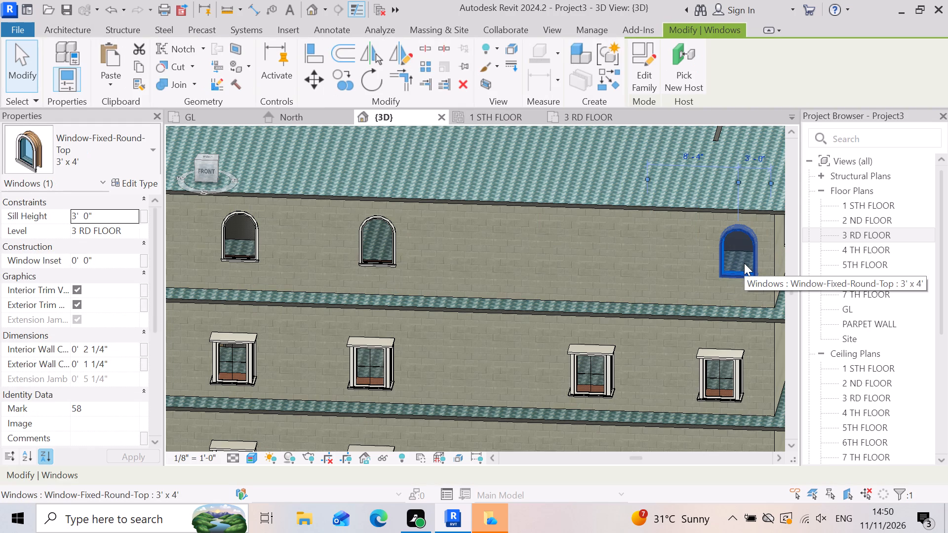
key(Delete)
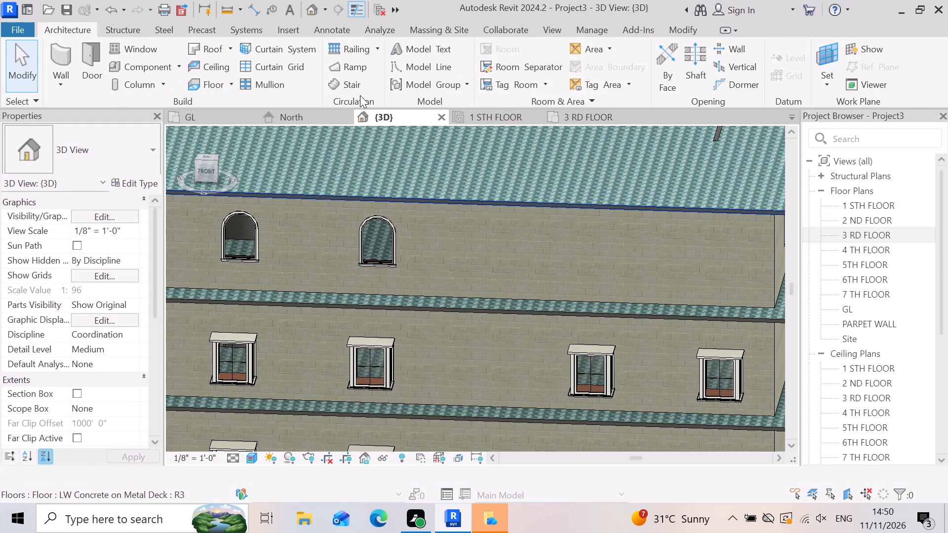
Place two 3' x 4' round-top windows in the top storey's front wall, above the last two windows of the storey below.
click(134, 31)
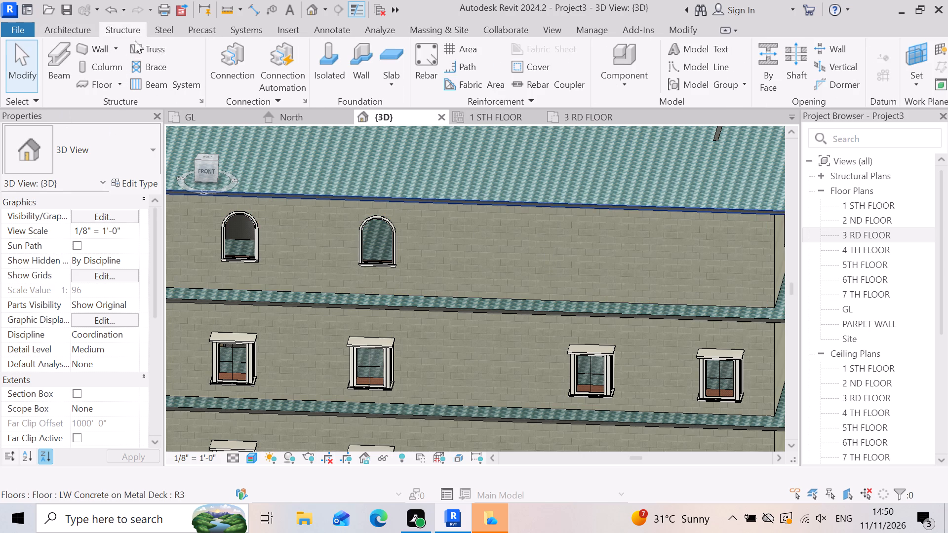
click(49, 32)
click(146, 50)
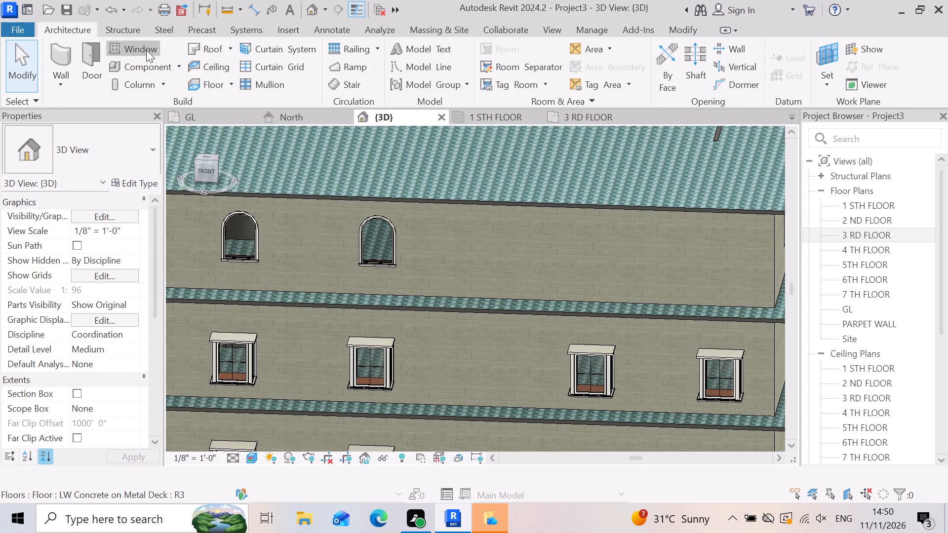
click(584, 128)
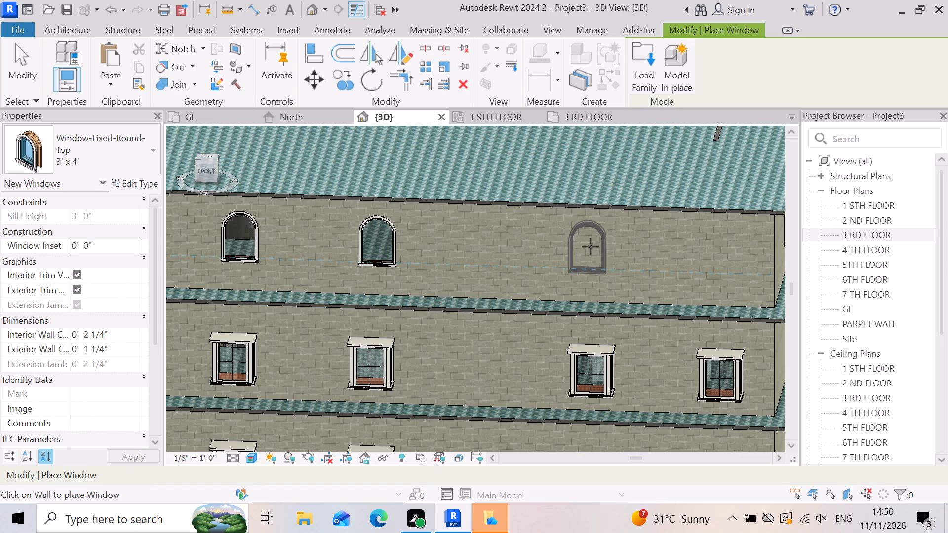
click(590, 246)
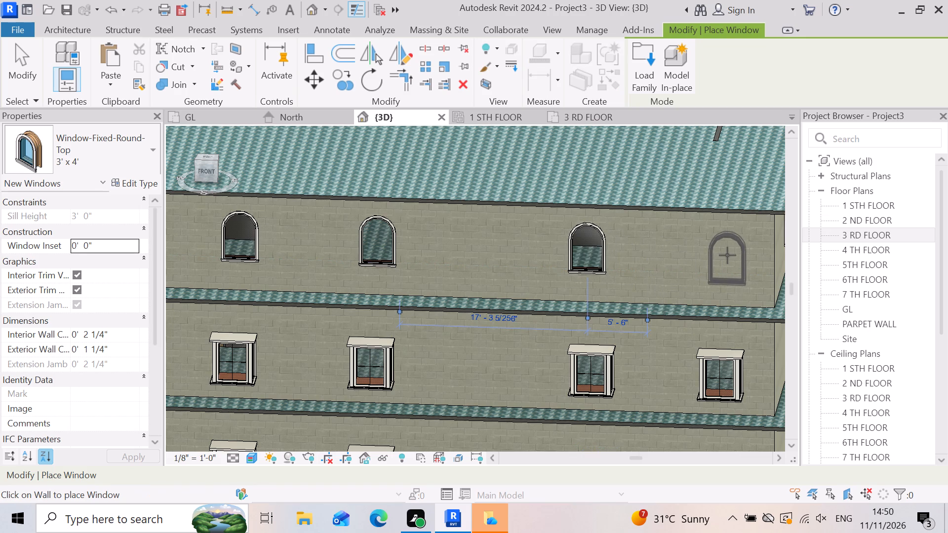
click(726, 256)
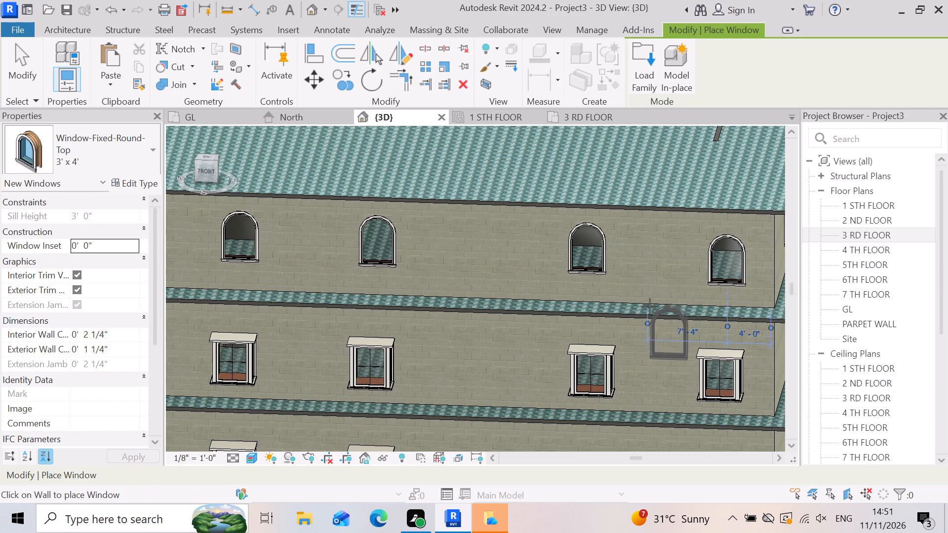
Place a 3' x 4' round-top window in the top storey's right-side wall, between its two round-top windows and above the window below.
scroll(570, 246, down, 4)
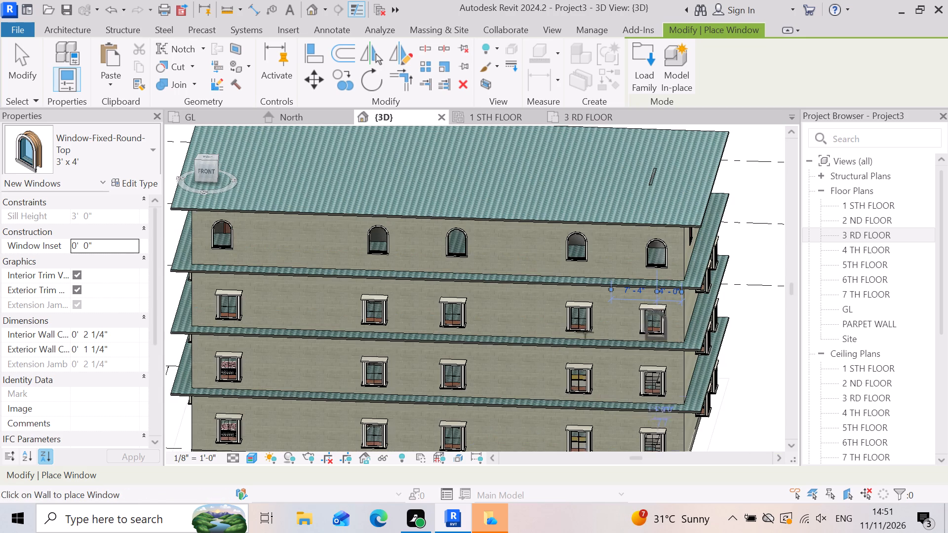
scroll(556, 309, down, 3)
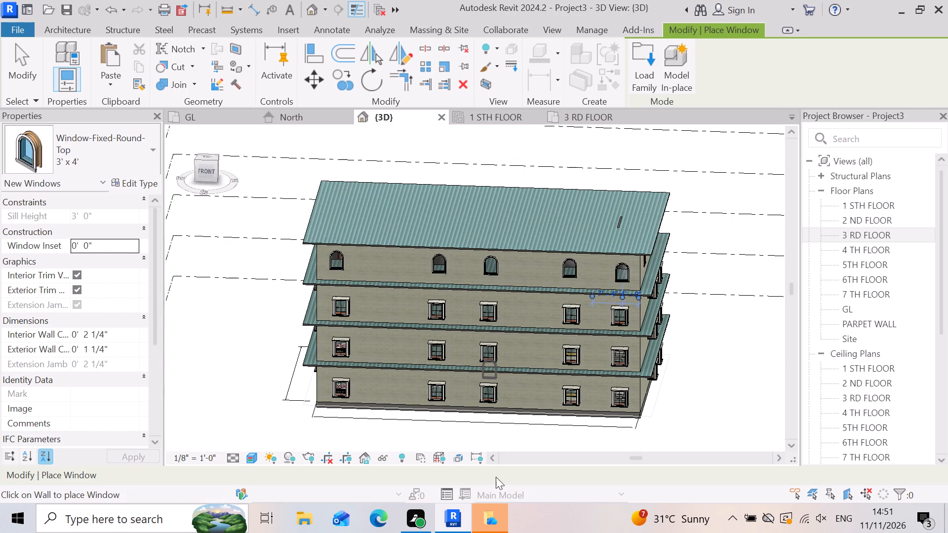
scroll(519, 452, up, 3)
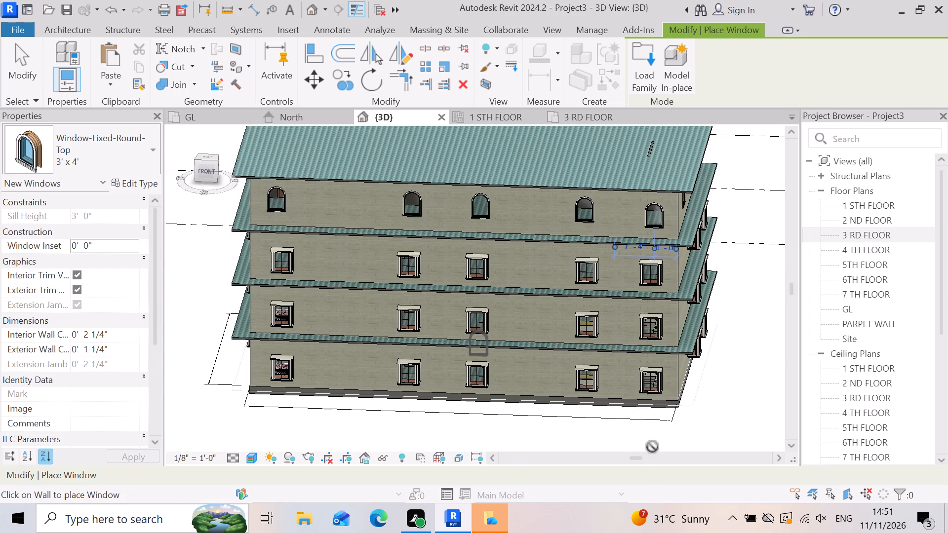
shift+middle_drag(655, 435, 524, 407)
shift+right_drag(655, 435, 524, 407)
shift+scroll(551, 413, up, 1)
scroll(524, 427, down, 3)
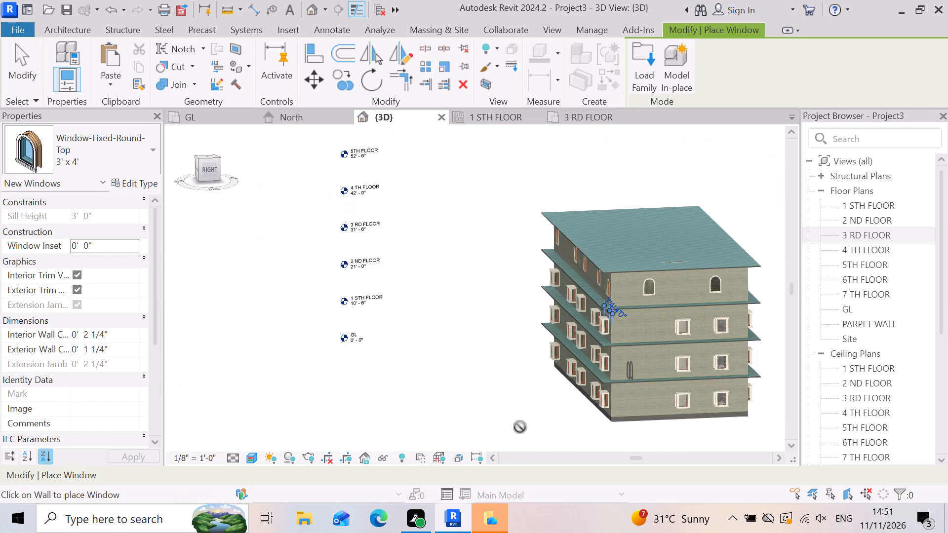
scroll(658, 464, up, 2)
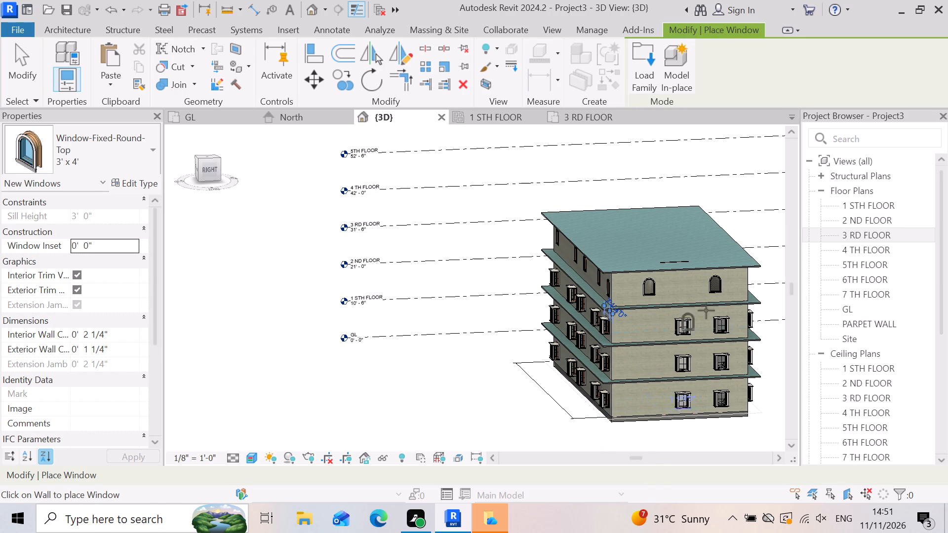
scroll(678, 306, up, 6)
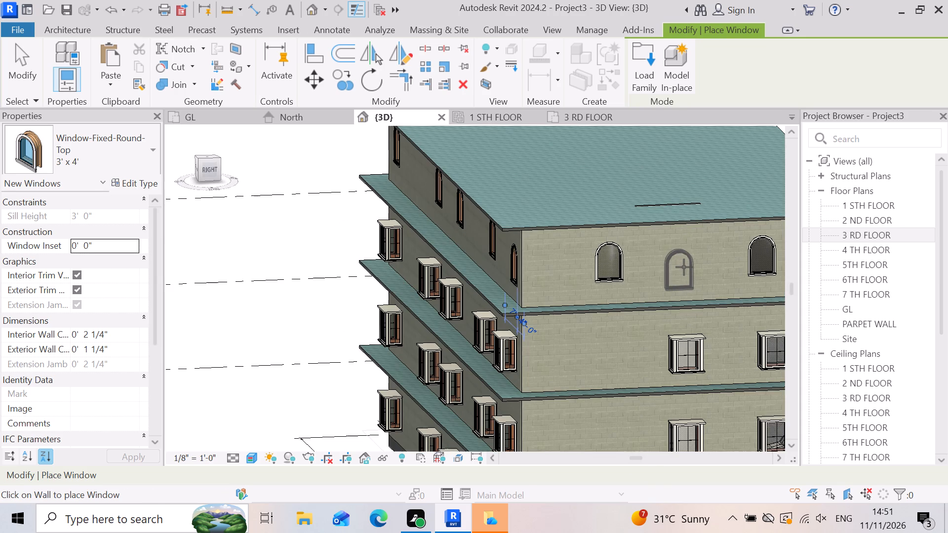
click(685, 262)
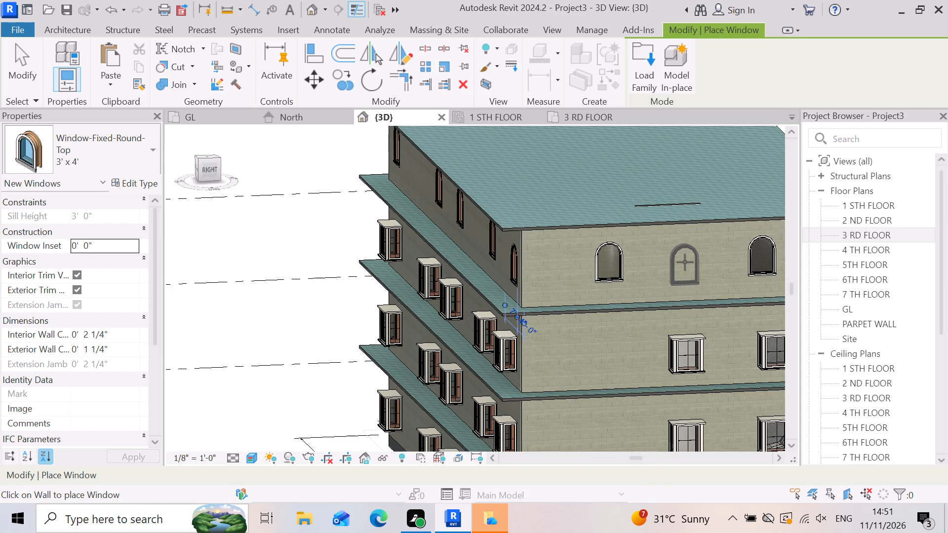
key(Escape)
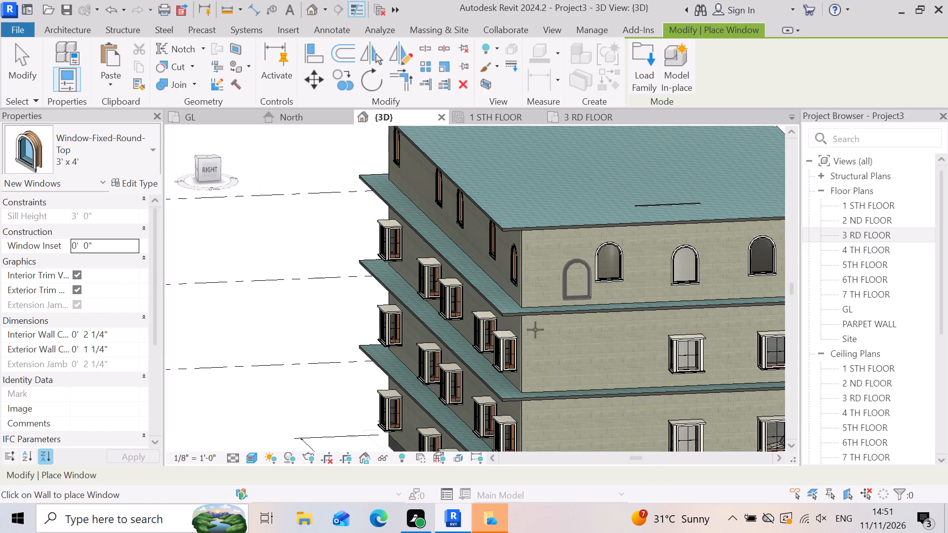
key(Escape)
Delete the round-top window nearest the front corner on the top storey's right-side wall.
click(606, 247)
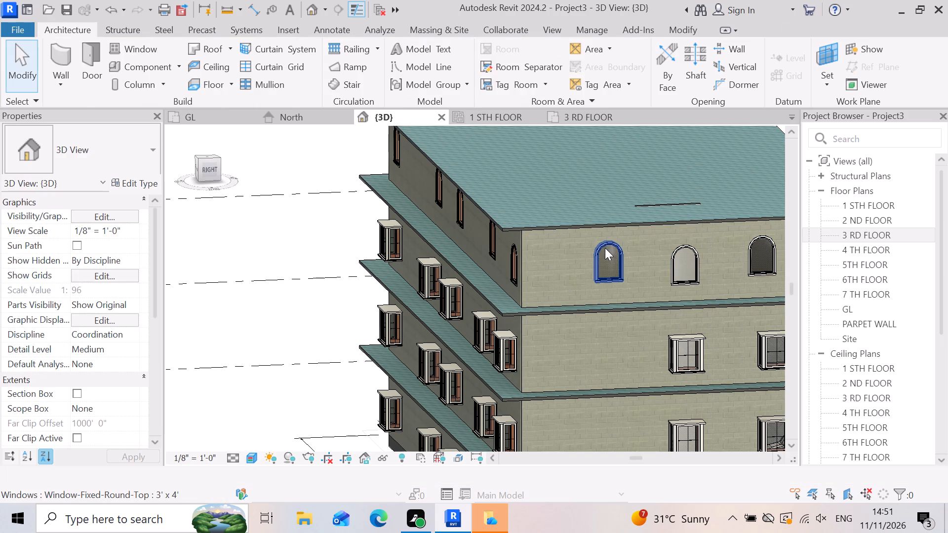
key(Delete)
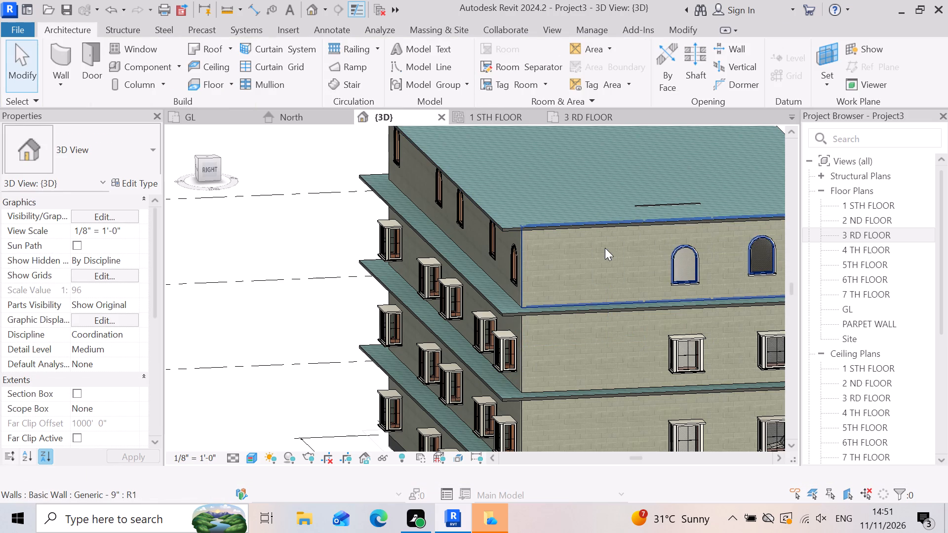
Select the second 3' x 4' round-top window from the right-side corner on the top storey's back wall.
scroll(546, 268, down, 6)
scroll(648, 400, up, 3)
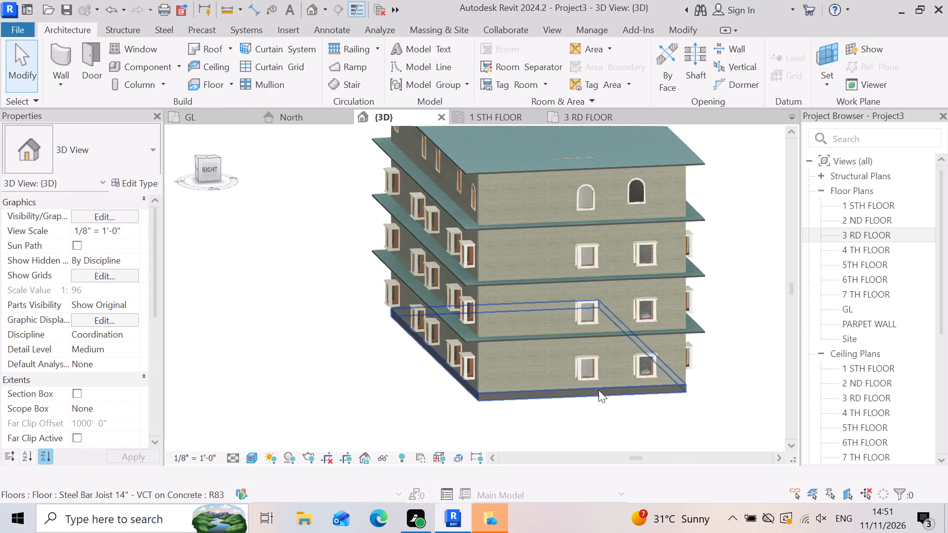
scroll(571, 369, down, 2)
shift+middle_drag(564, 391, 506, 380)
shift+right_drag(560, 390, 506, 380)
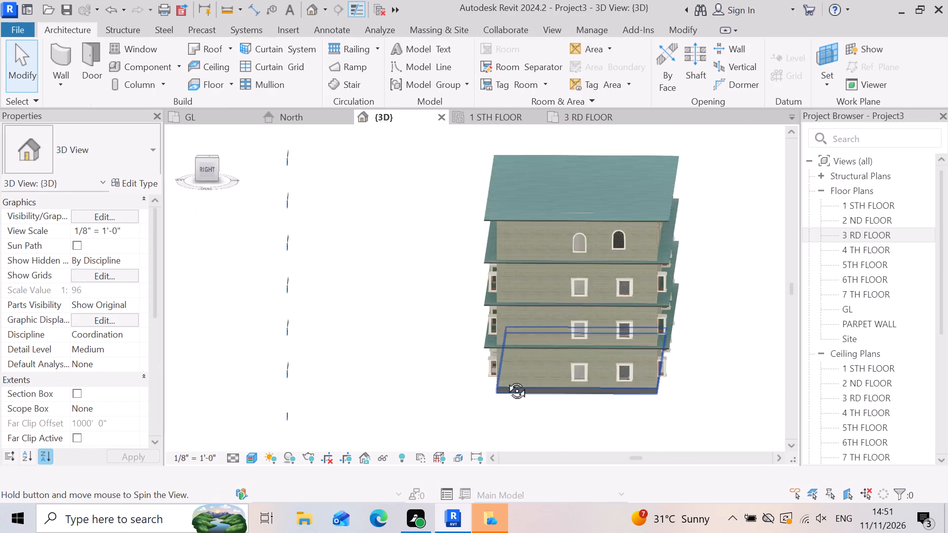
shift+middle_drag(506, 380, 455, 354)
shift+right_drag(506, 380, 455, 354)
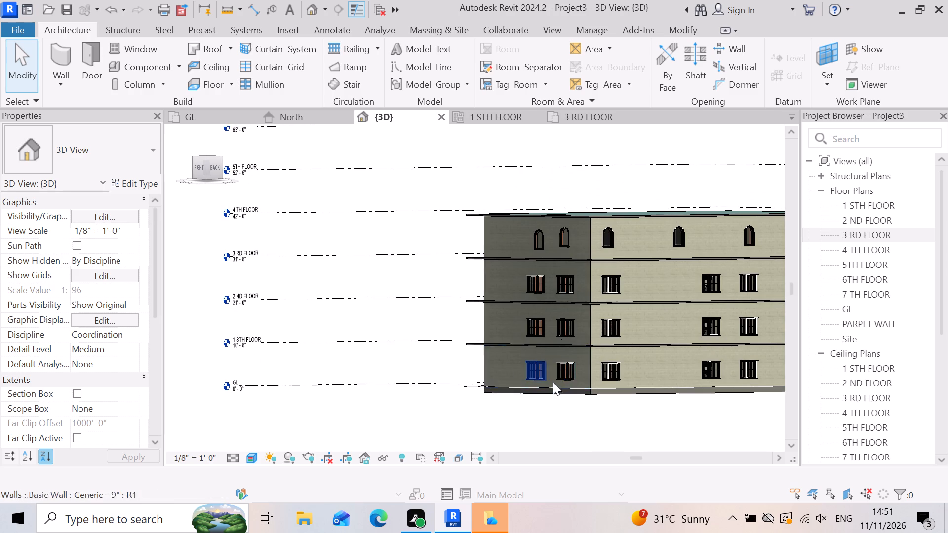
scroll(506, 357, down, 3)
scroll(658, 318, up, 2)
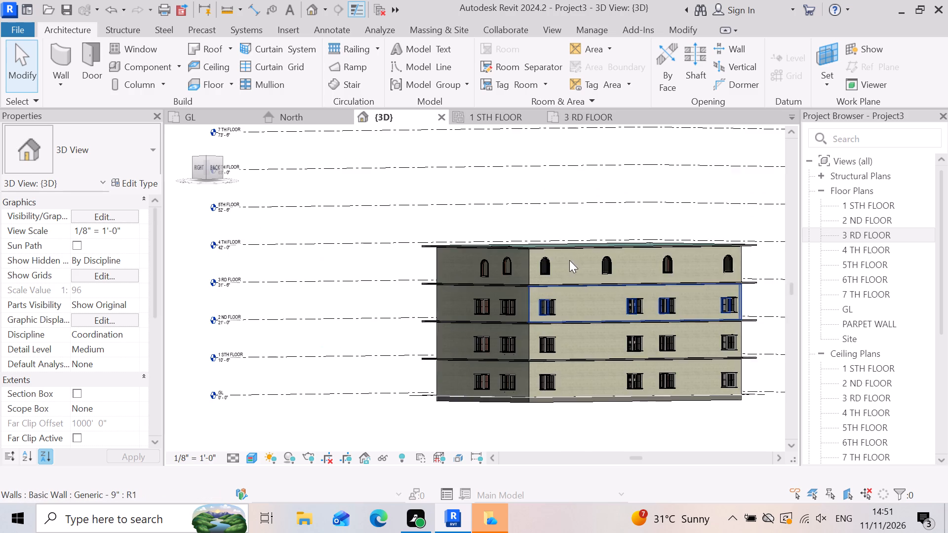
scroll(572, 260, up, 7)
click(626, 280)
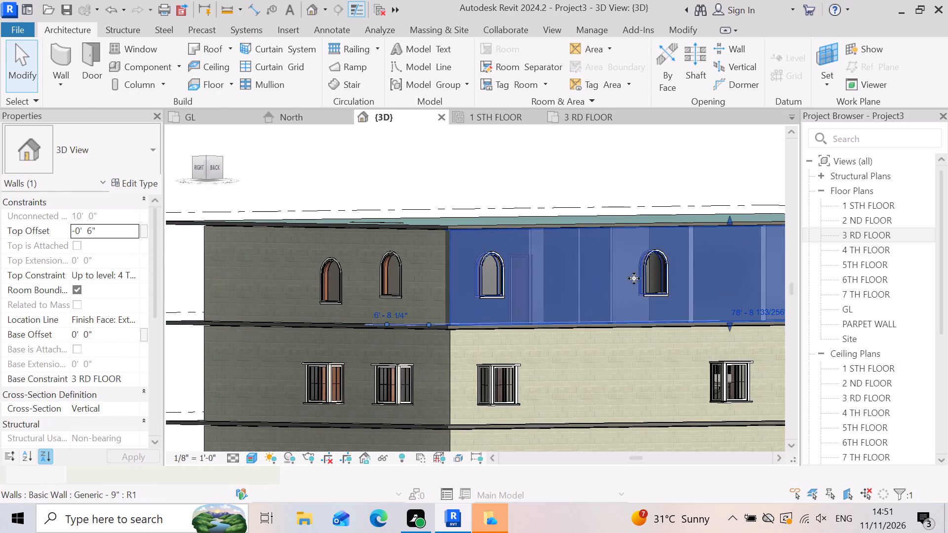
key(Escape)
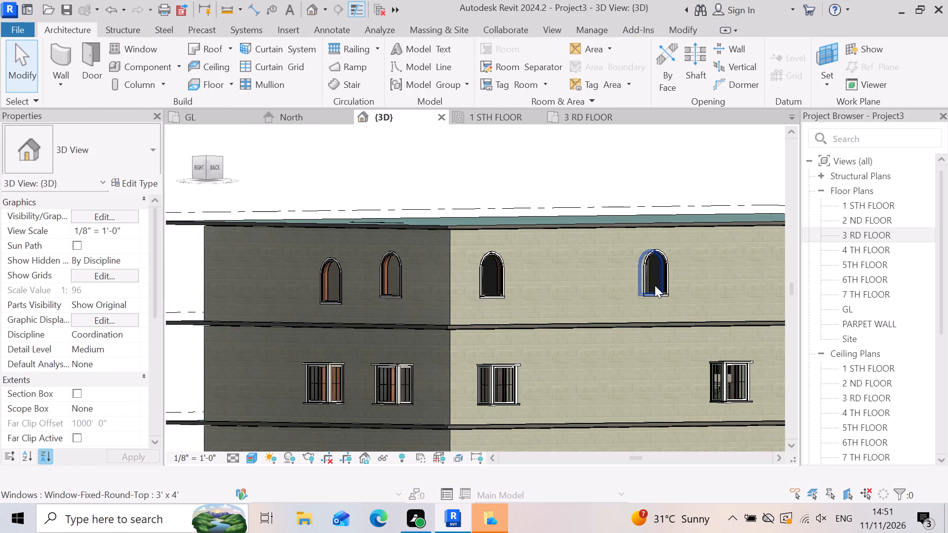
click(655, 285)
scroll(686, 312, up, 6)
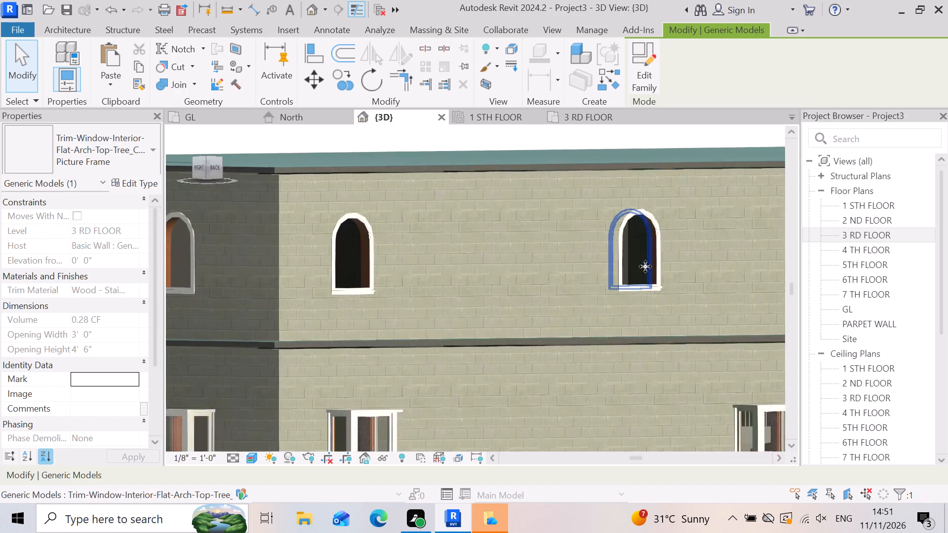
click(618, 276)
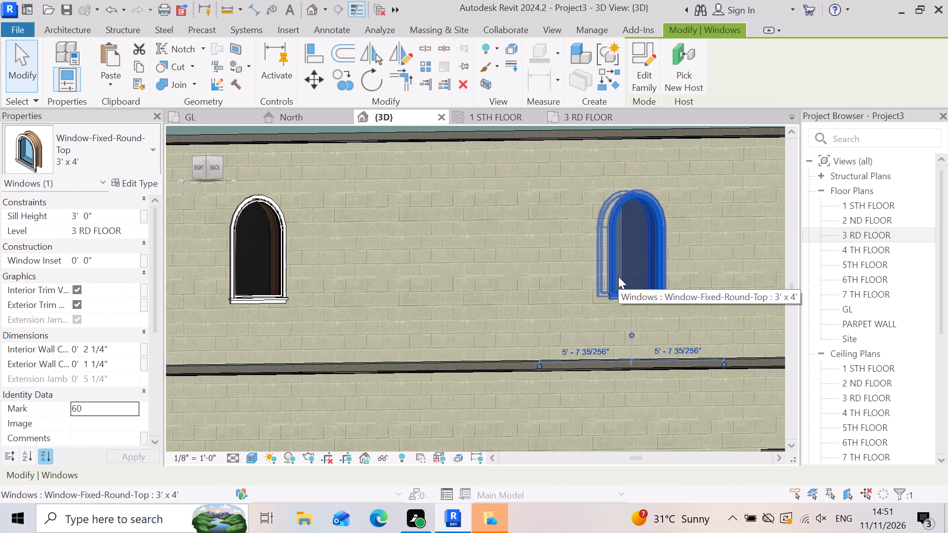
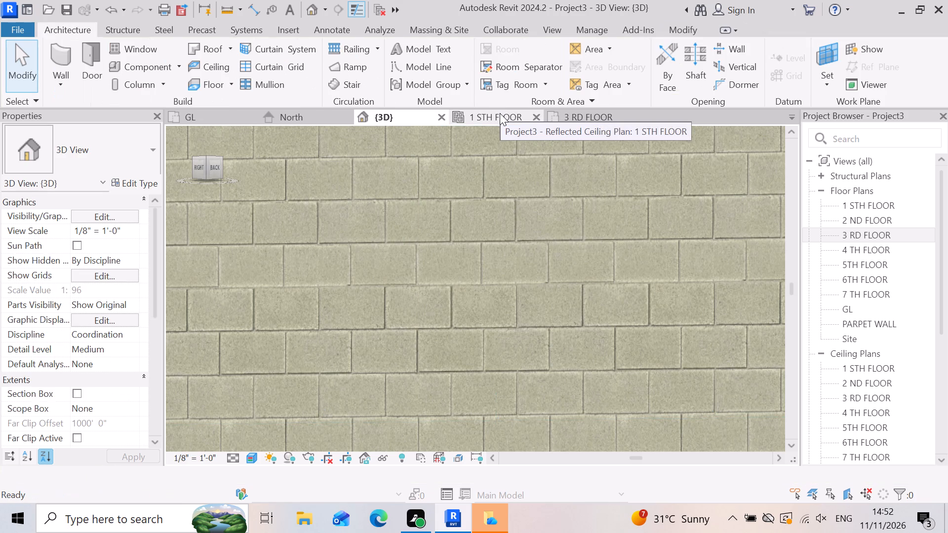
Place two 3' x 4' round-top windows in the top storey's back wall, above the two middle windows of the storey below.
scroll(466, 228, down, 8)
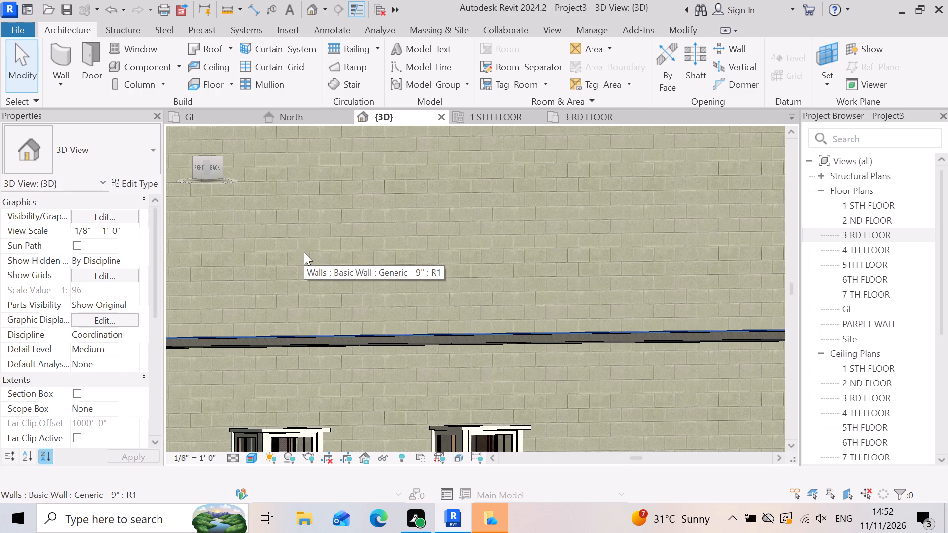
scroll(531, 272, down, 4)
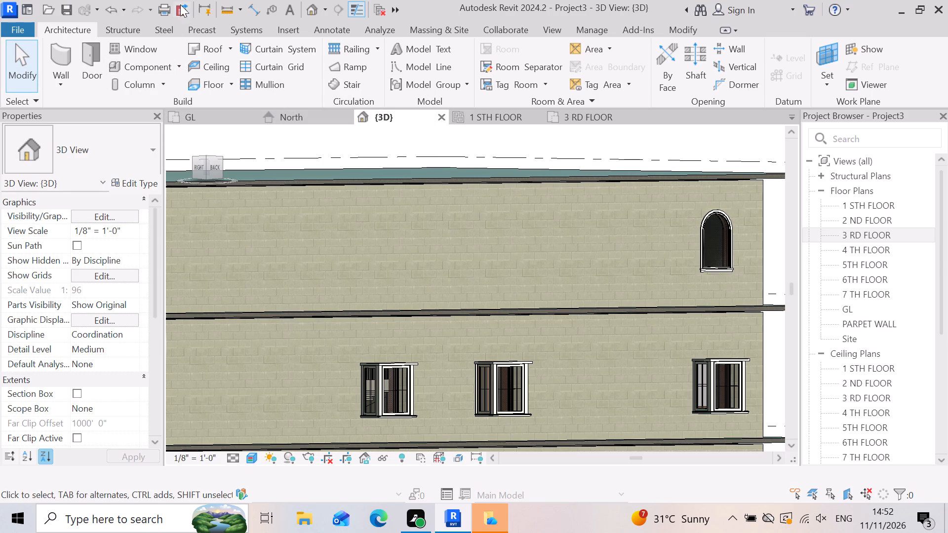
click(138, 49)
scroll(528, 268, down, 3)
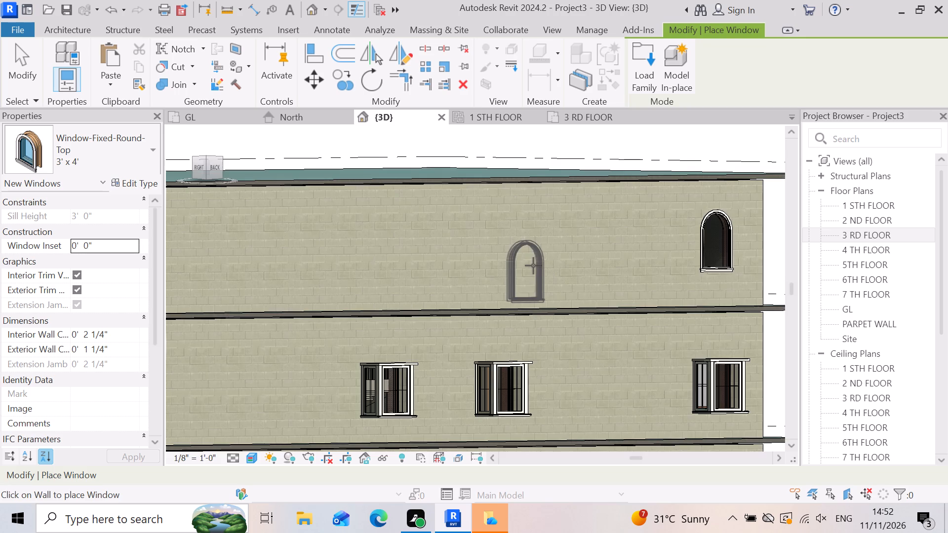
scroll(366, 312, up, 2)
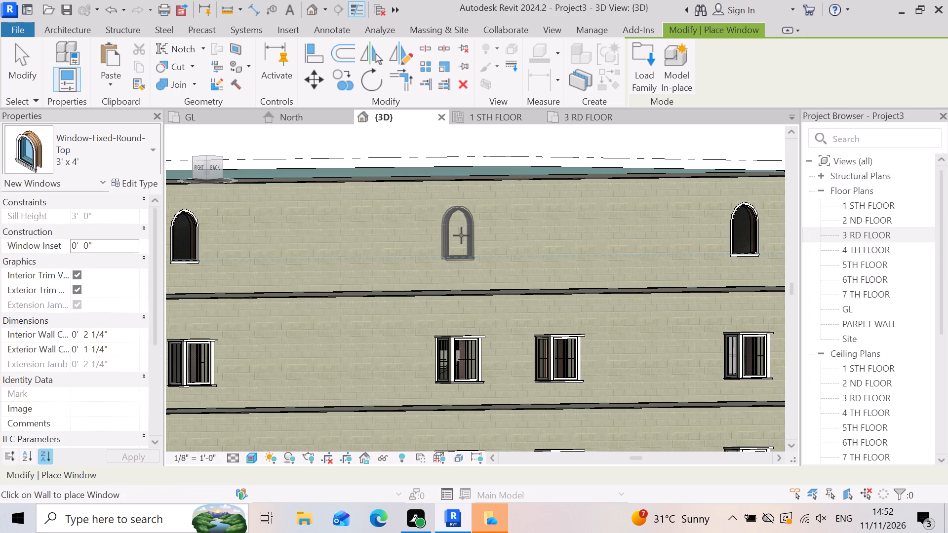
click(461, 235)
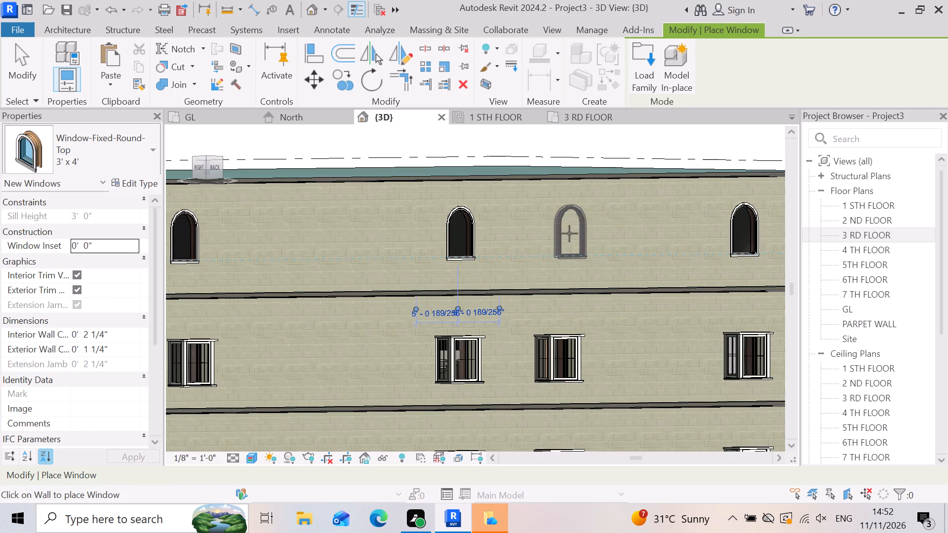
click(563, 232)
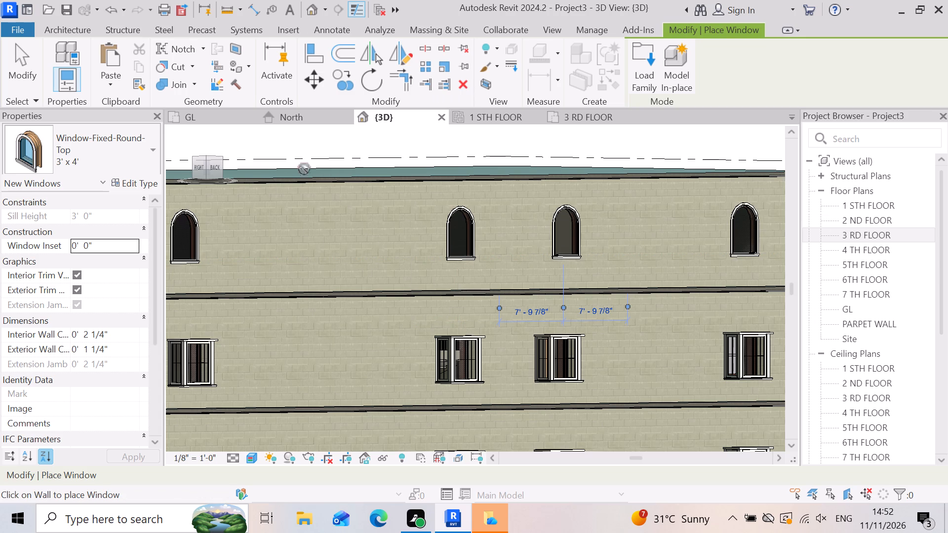
click(582, 117)
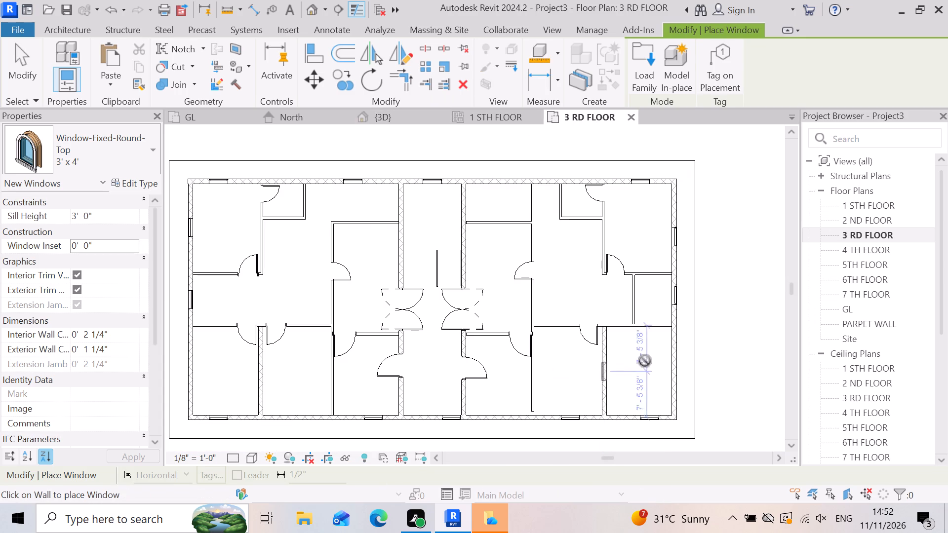
scroll(687, 353, down, 4)
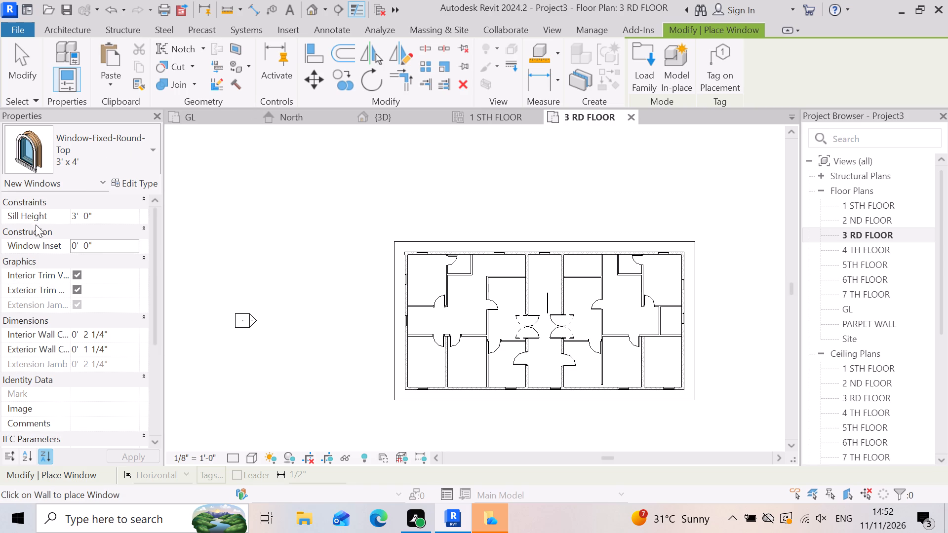
click(421, 117)
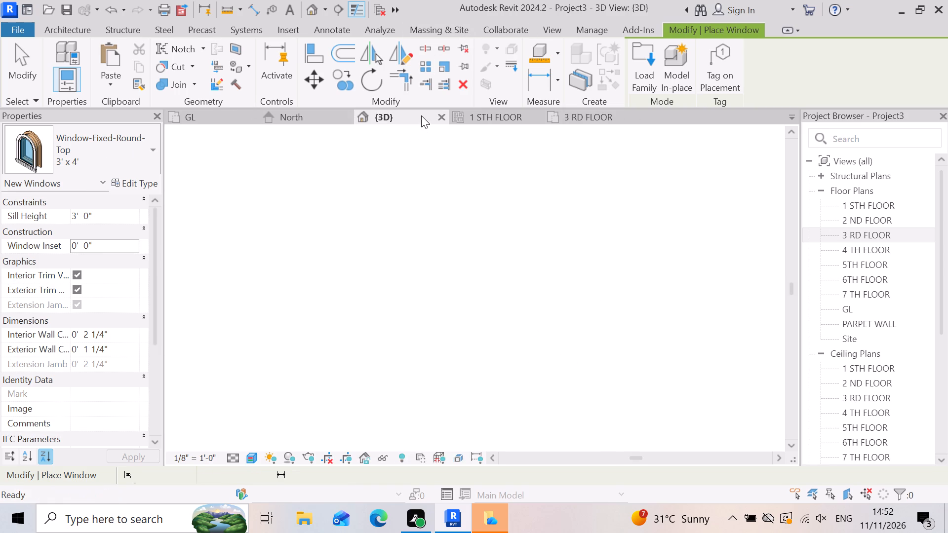
scroll(533, 268, down, 7)
scroll(389, 341, up, 3)
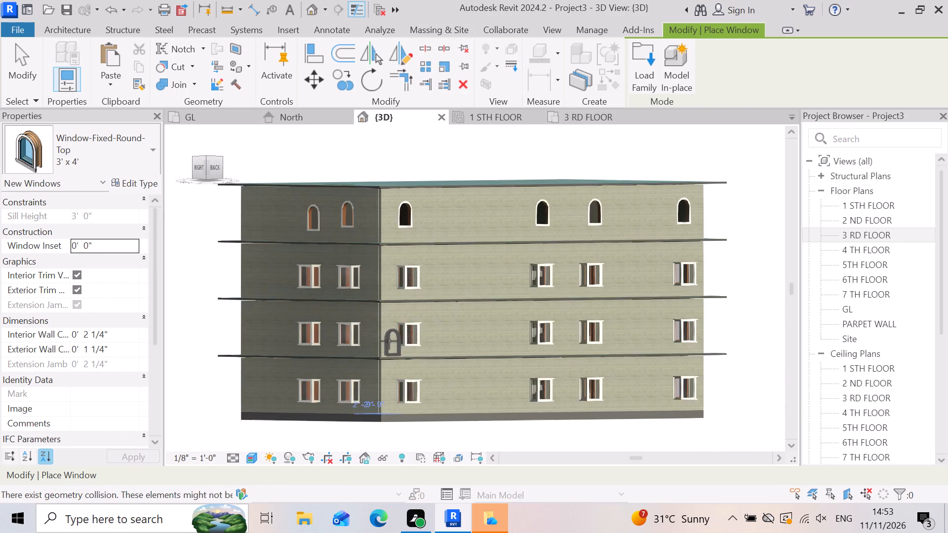
key(Escape)
Examine in 3D how the top storey's round-top windows at the right-back corner line up with the windows below.
scroll(419, 344, down, 2)
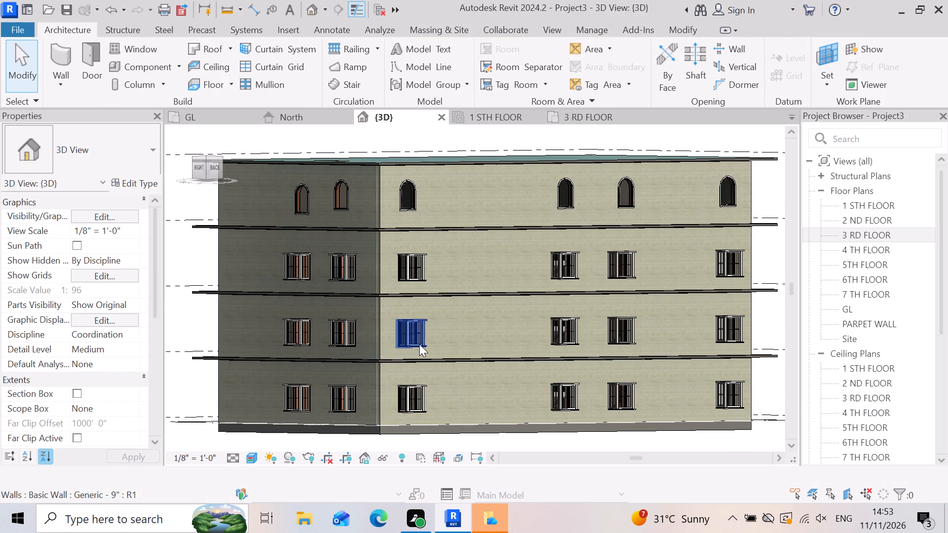
scroll(380, 265, up, 3)
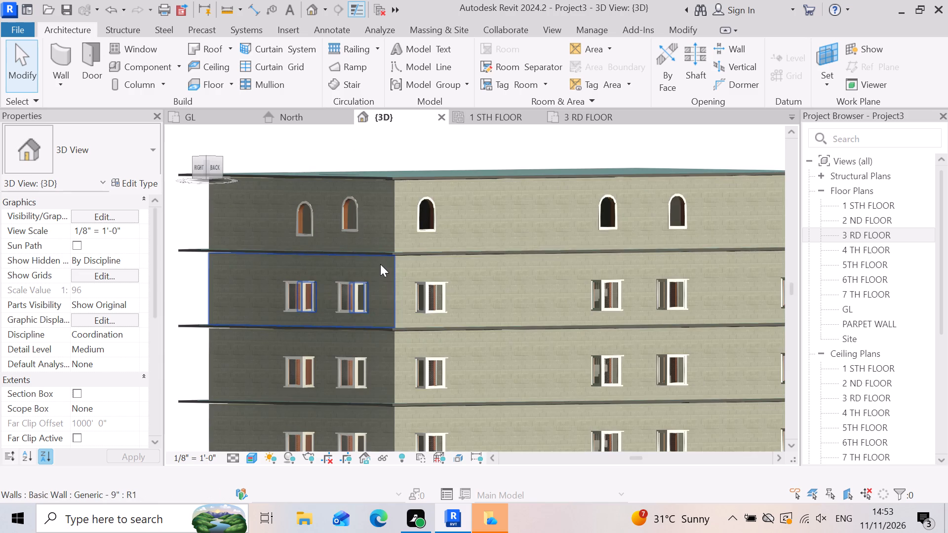
scroll(262, 196, up, 4)
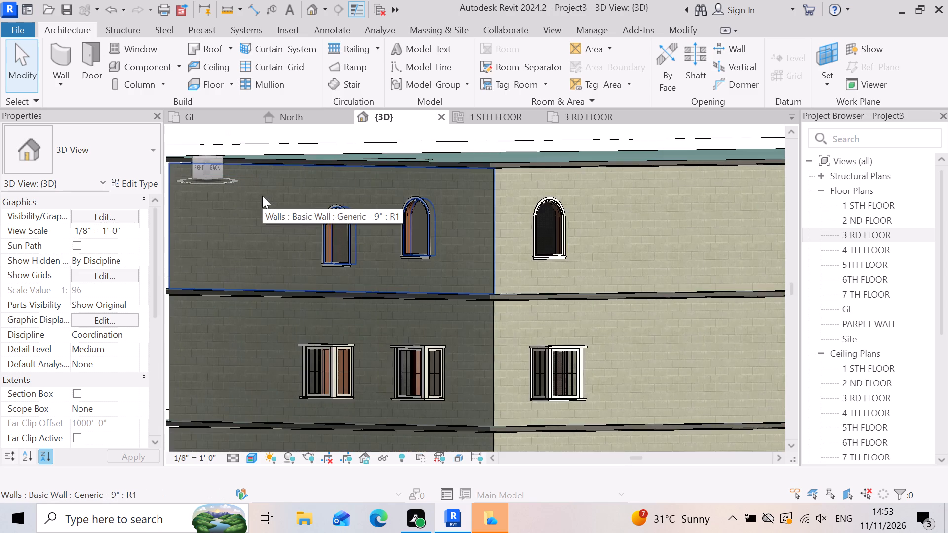
scroll(262, 196, up, 1)
scroll(300, 241, up, 2)
scroll(431, 243, down, 1)
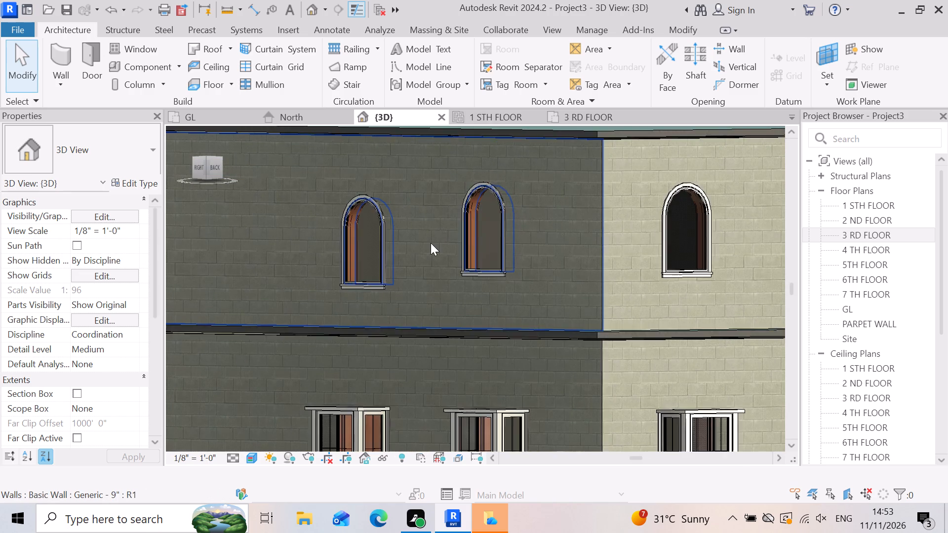
scroll(431, 243, down, 2)
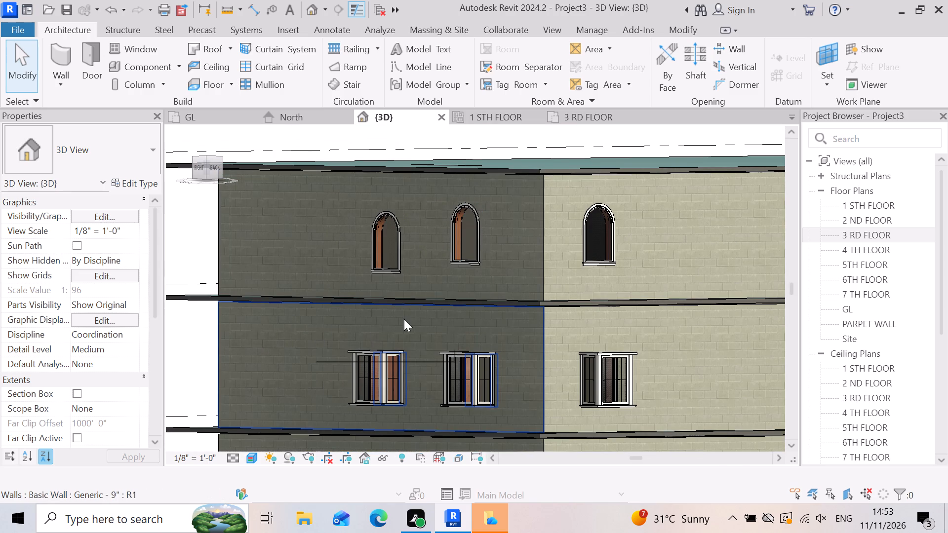
scroll(428, 316, down, 4)
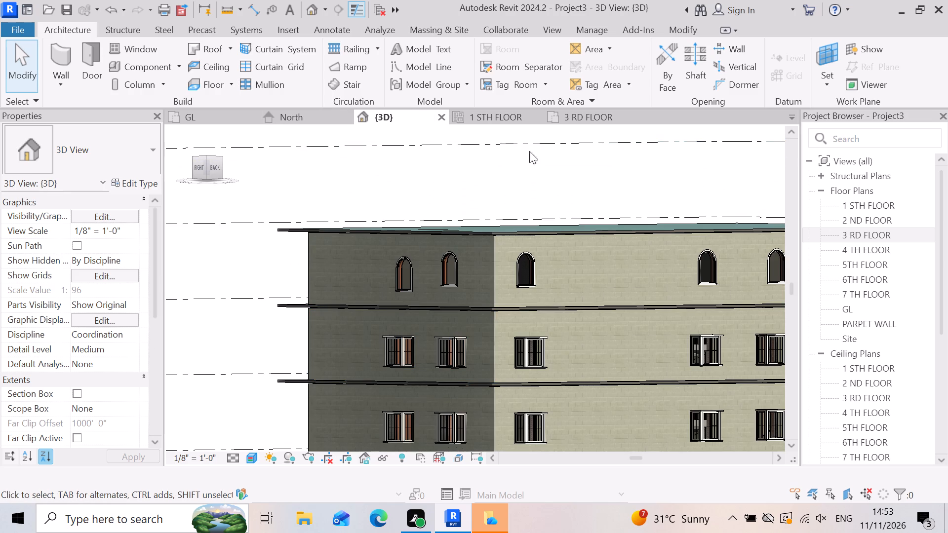
Examine the window positions along the exterior walls on the 3 RD FLOOR plan.
click(586, 116)
scroll(501, 428, up, 1)
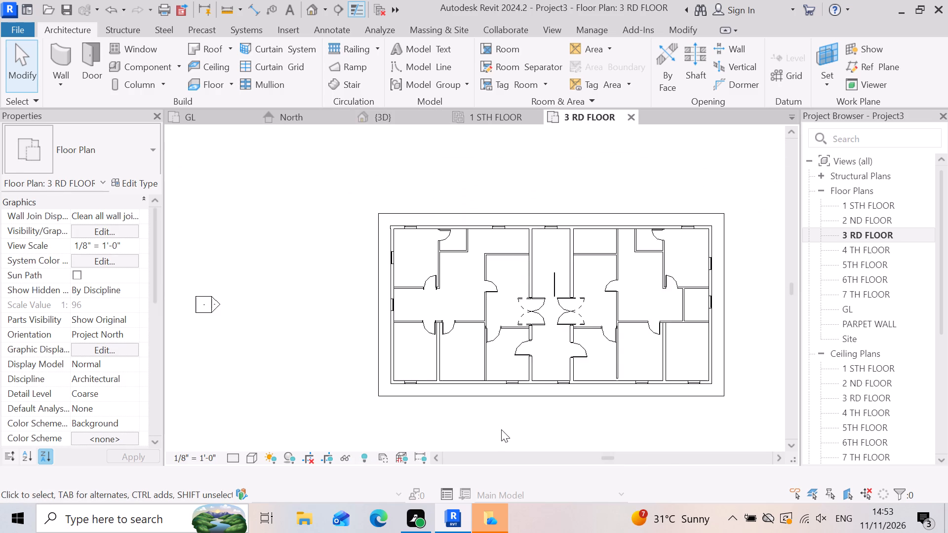
scroll(501, 429, up, 1)
scroll(449, 357, down, 2)
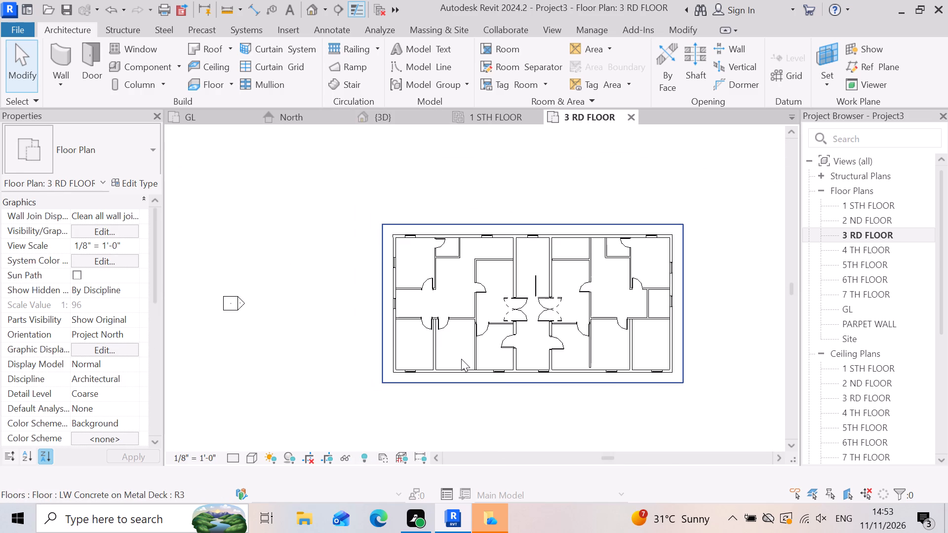
scroll(457, 270, up, 3)
scroll(427, 197, up, 6)
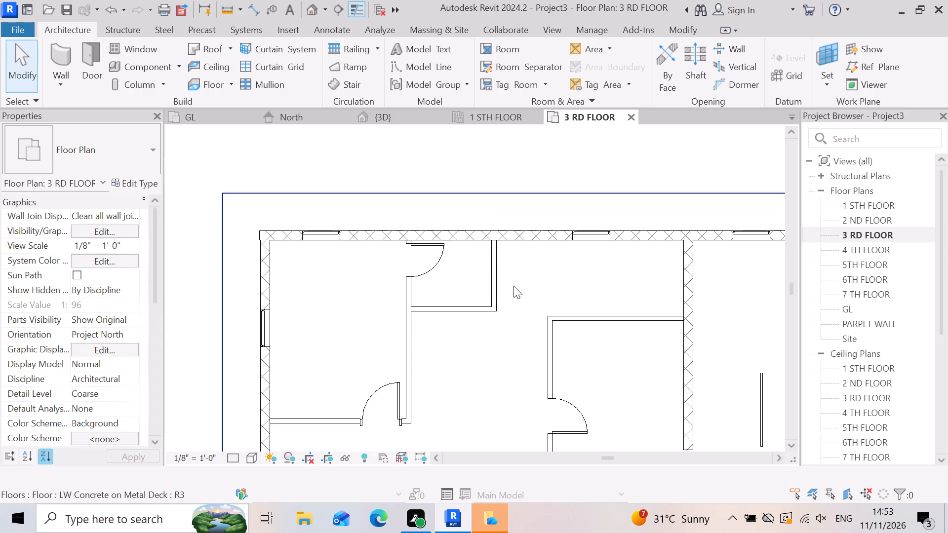
scroll(495, 266, down, 11)
scroll(625, 379, up, 4)
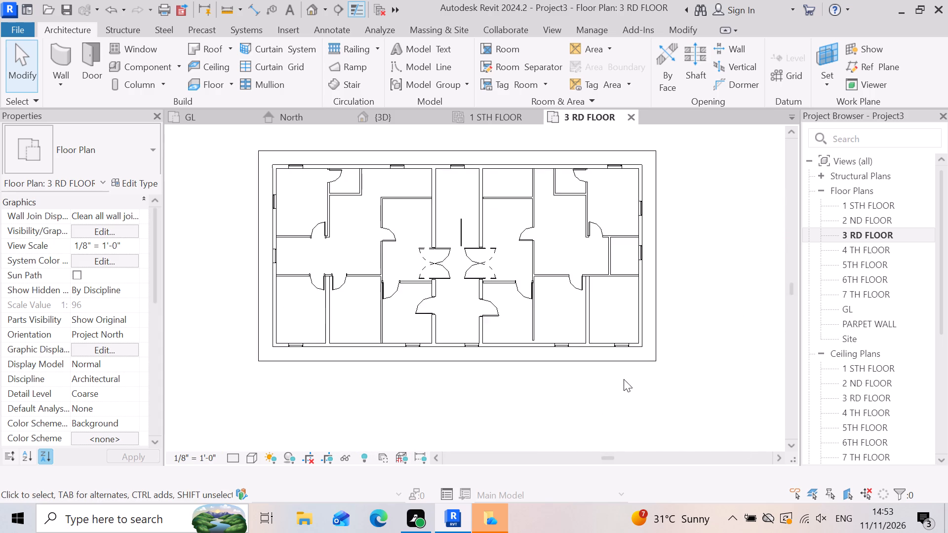
scroll(624, 379, up, 5)
scroll(666, 360, down, 6)
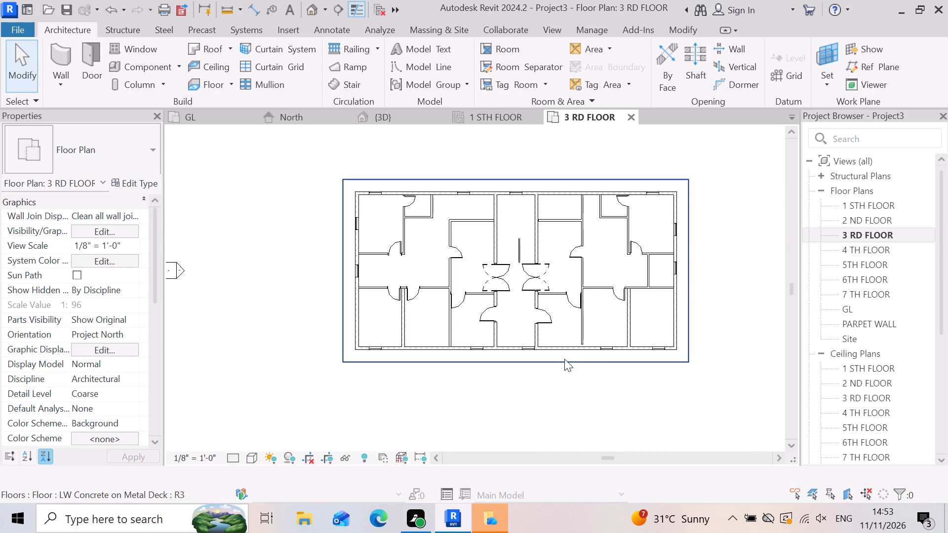
scroll(551, 370, up, 2)
scroll(581, 326, down, 3)
scroll(681, 162, up, 2)
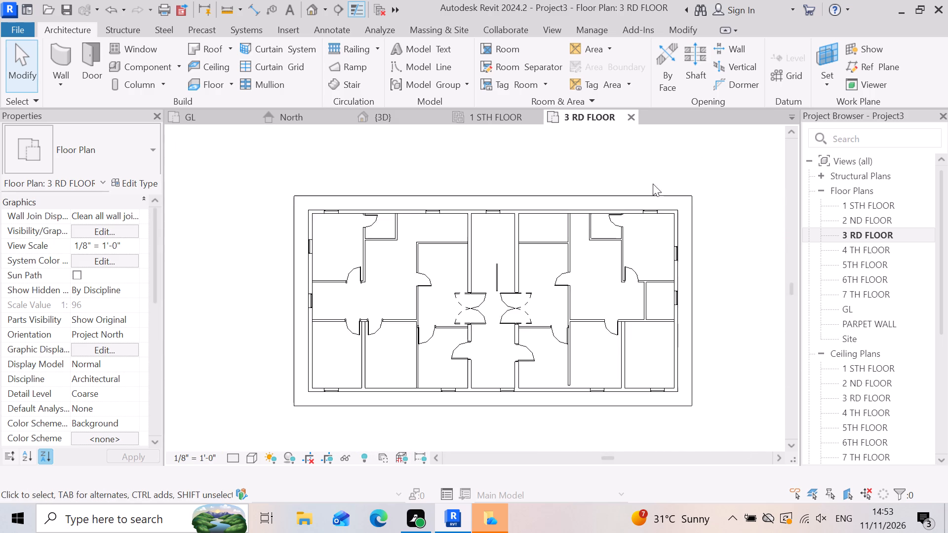
scroll(653, 184, up, 7)
scroll(650, 261, down, 3)
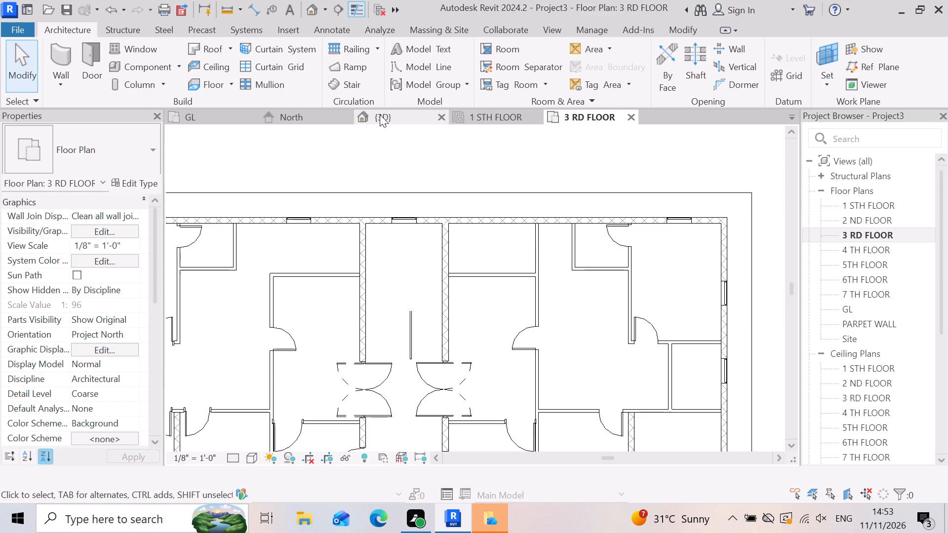
Delete the round-top window nearer the front corner on the top storey's right-side wall in the 3D view.
click(396, 115)
scroll(538, 298, down, 5)
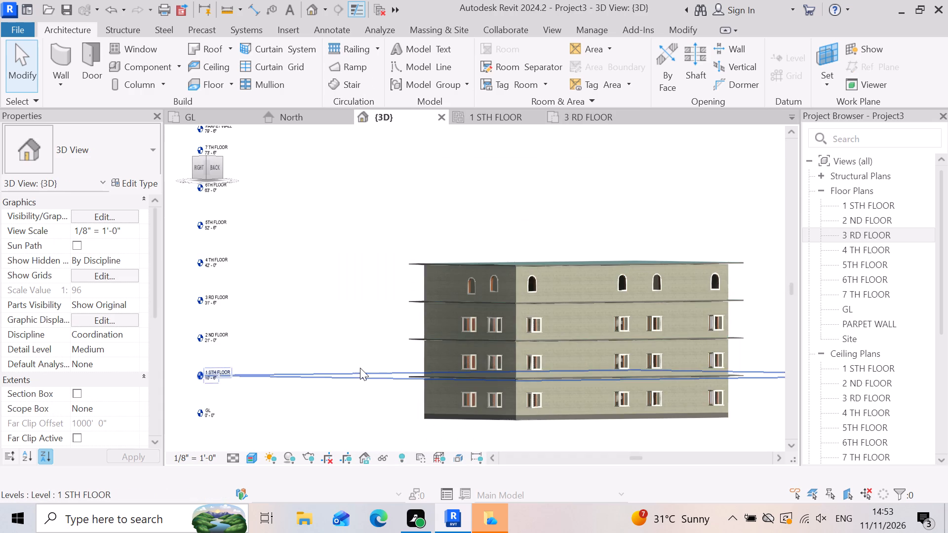
shift+right_drag(361, 355, 468, 425)
shift+middle_drag(361, 355, 468, 425)
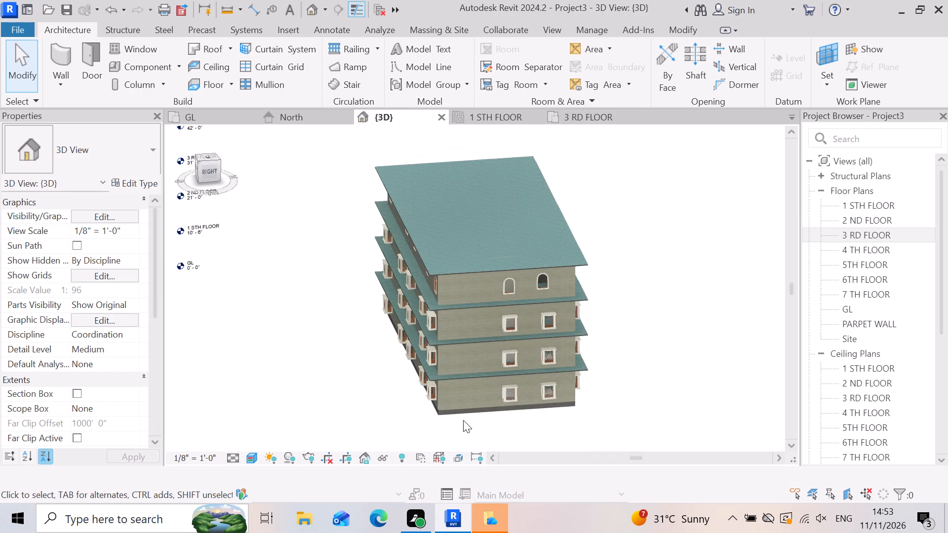
scroll(474, 401, up, 5)
scroll(516, 401, down, 1)
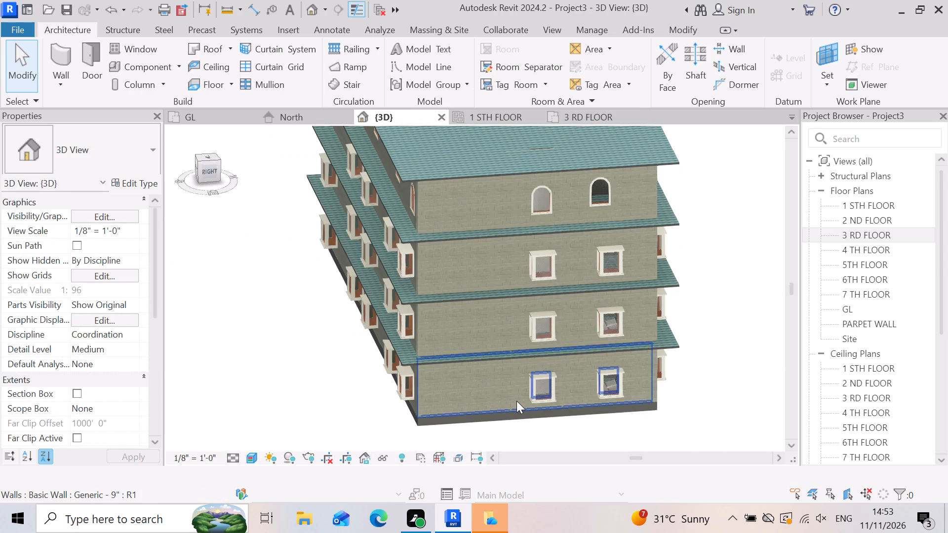
scroll(583, 212, up, 5)
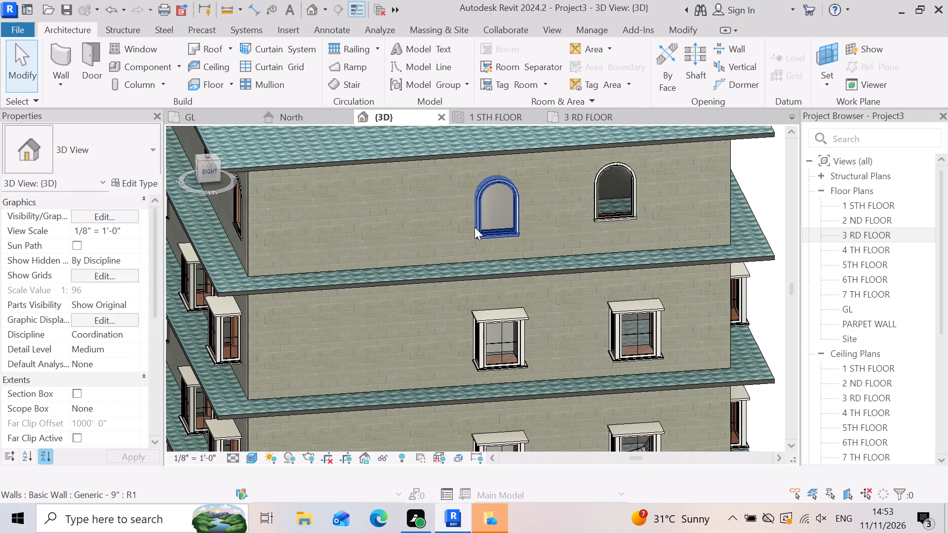
click(474, 227)
key(Delete)
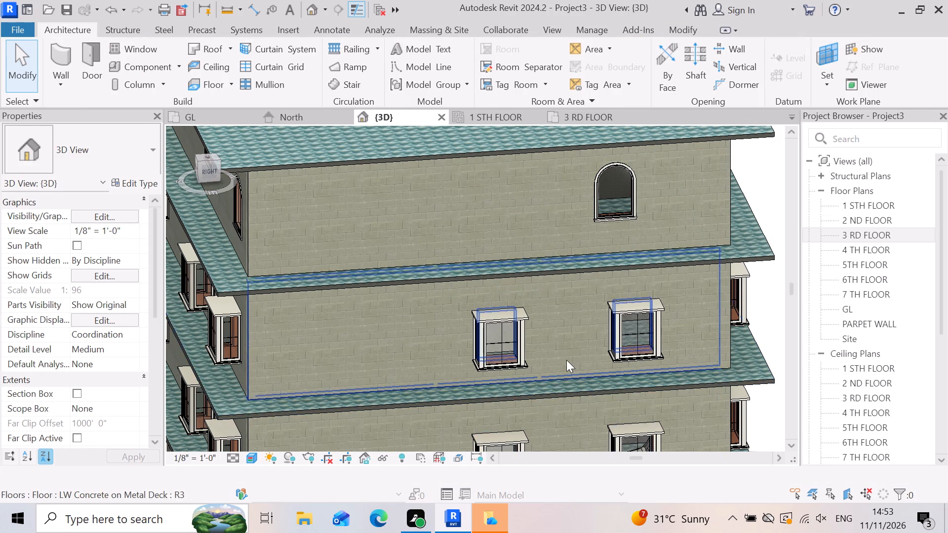
Inspect the 3 RD FLOOR plan's exterior walls, comparing the window positions on the two short side walls.
scroll(576, 352, down, 4)
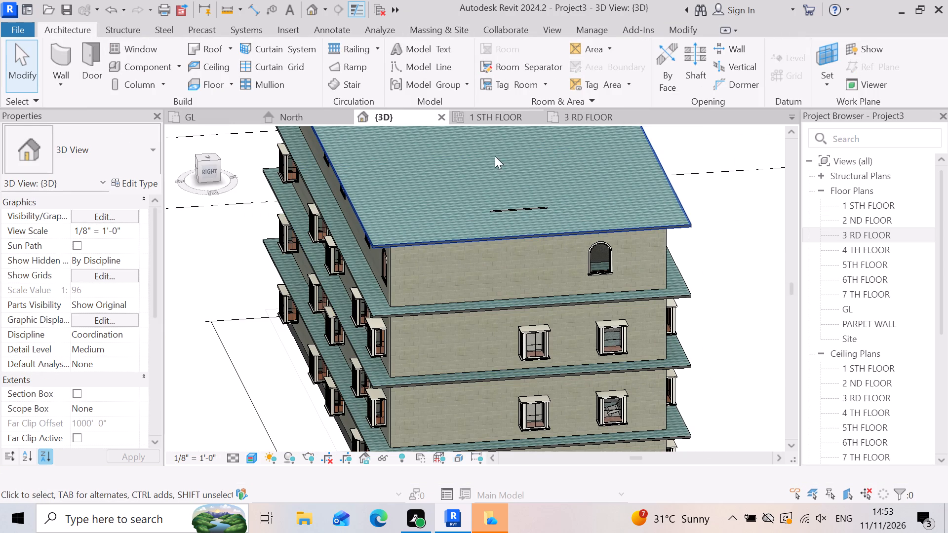
click(595, 117)
scroll(598, 191, down, 2)
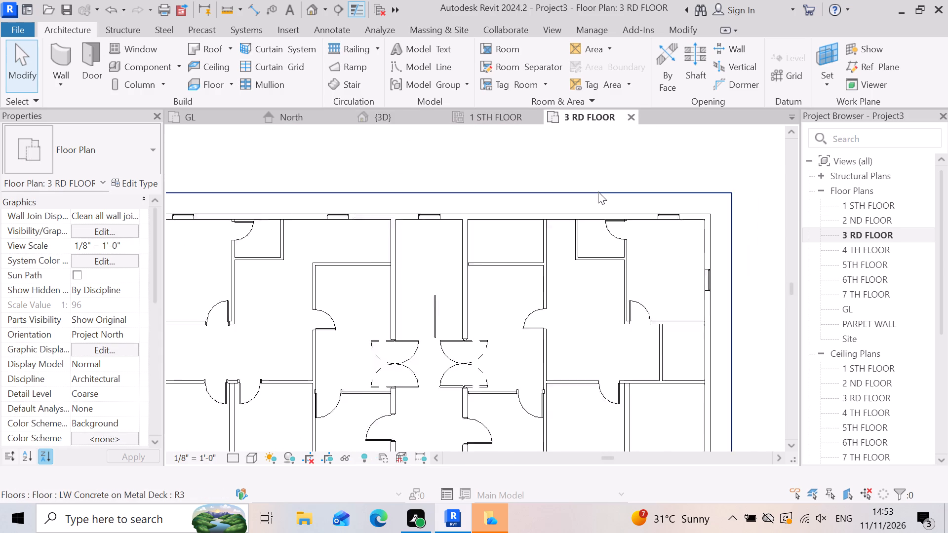
scroll(598, 191, down, 1)
scroll(463, 210, down, 3)
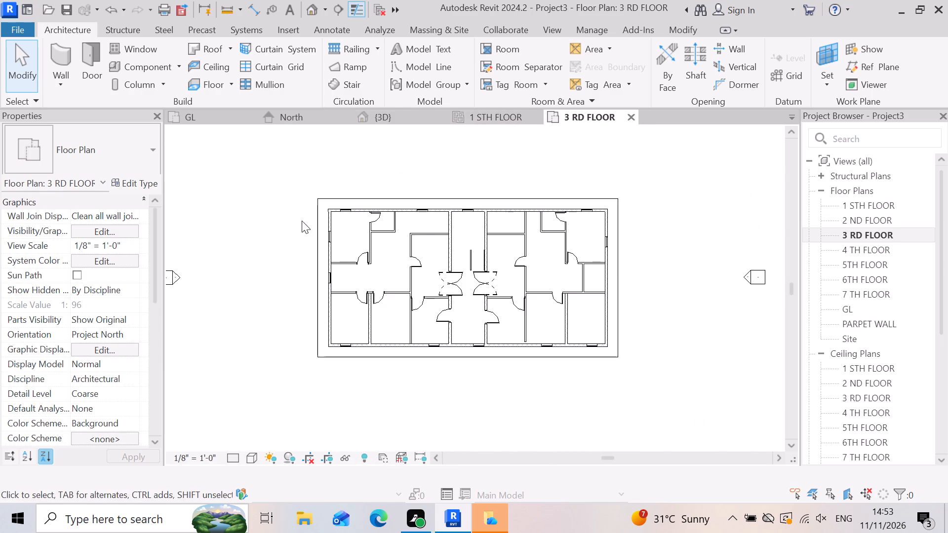
scroll(299, 218, up, 2)
scroll(326, 256, up, 6)
scroll(404, 234, up, 3)
scroll(298, 189, down, 11)
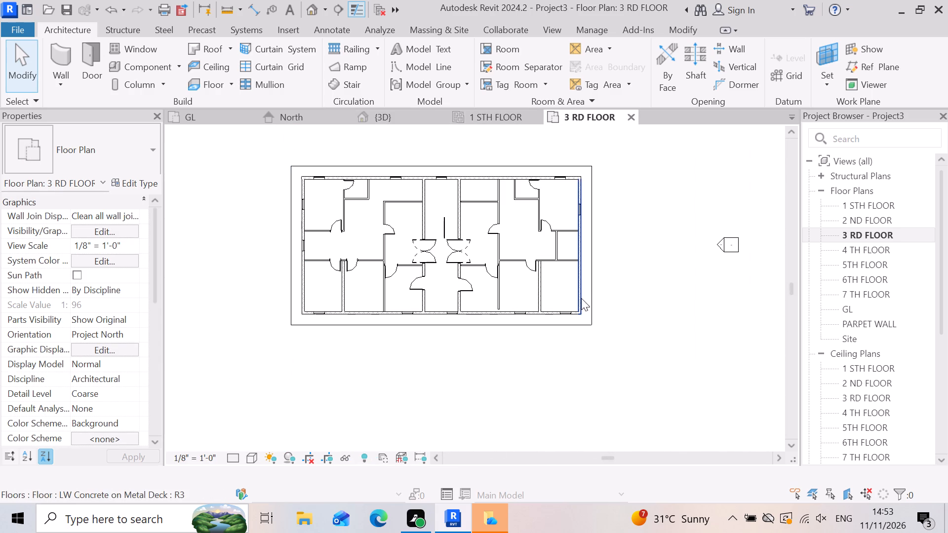
scroll(619, 417, up, 1)
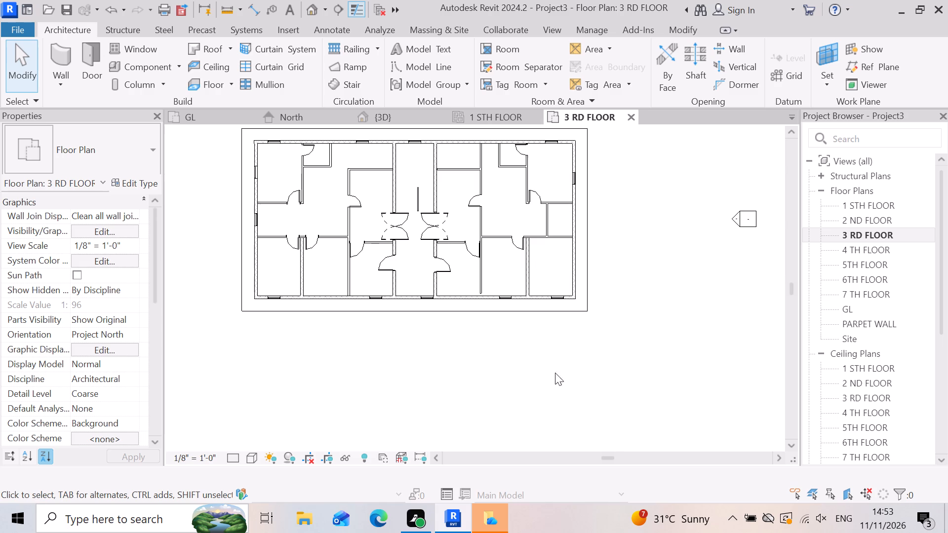
scroll(536, 217, up, 3)
scroll(625, 293, down, 3)
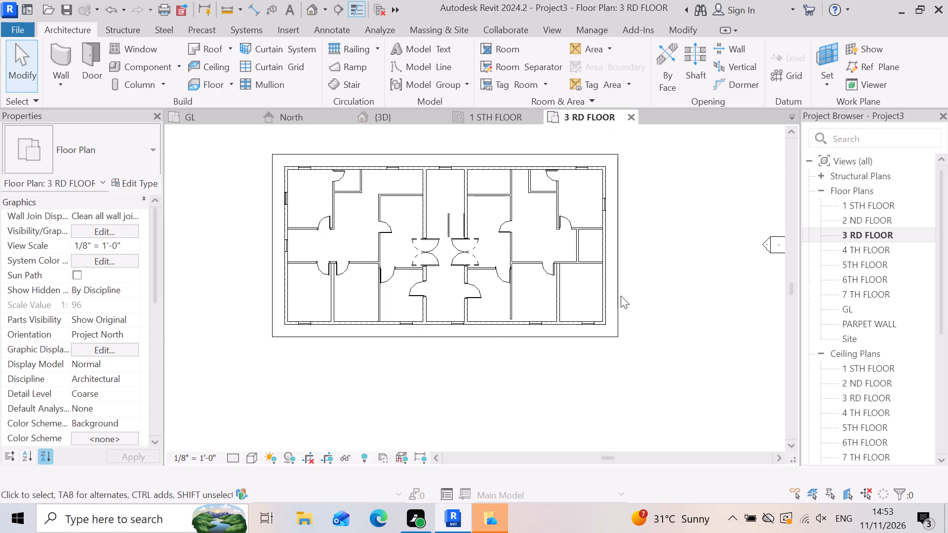
scroll(610, 252, up, 2)
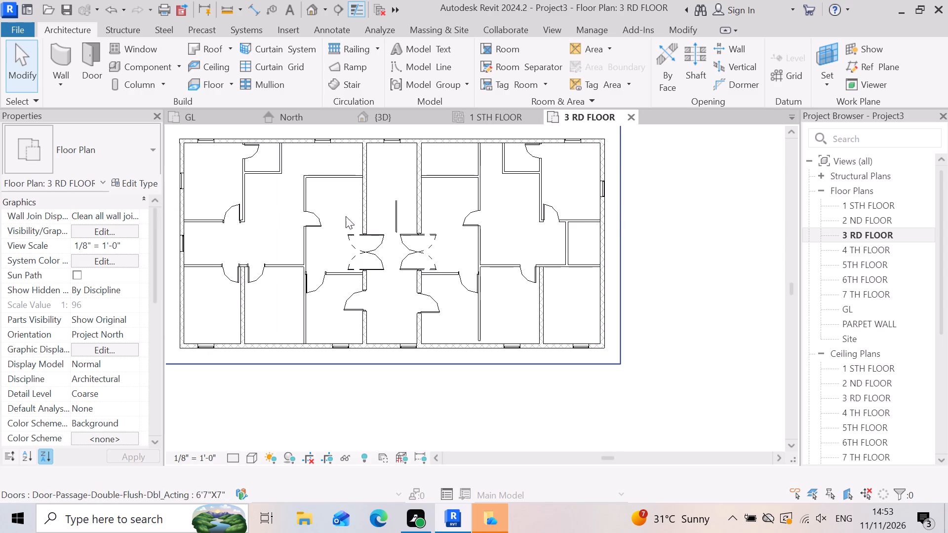
Place a 3' x 4' fixed round-top window on the 3 RD FLOOR's right-side exterior wall, 2' 0" from the small room's front partition.
click(121, 40)
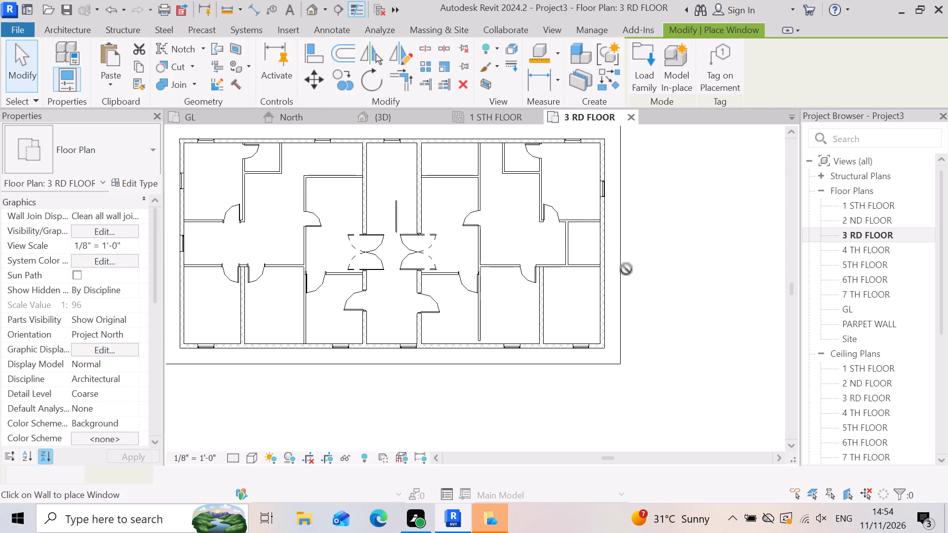
scroll(626, 266, up, 3)
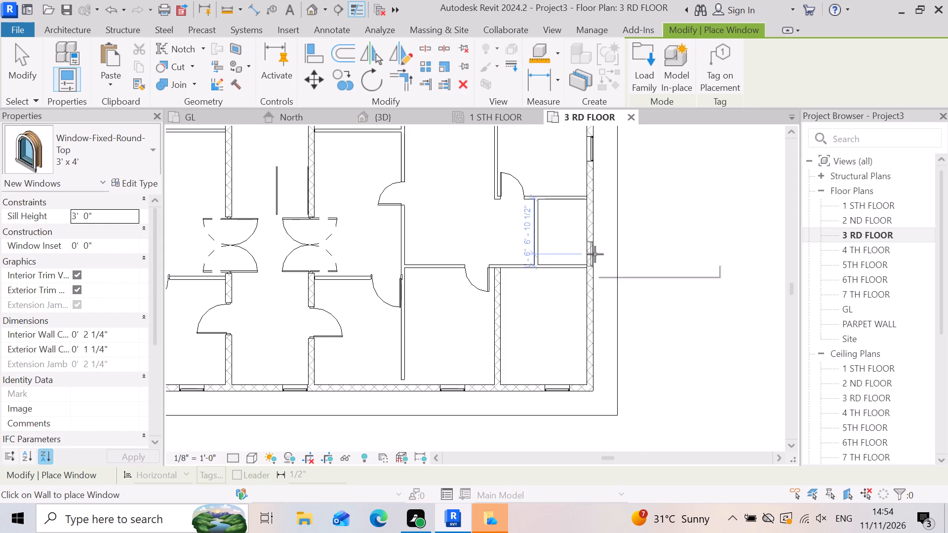
click(595, 254)
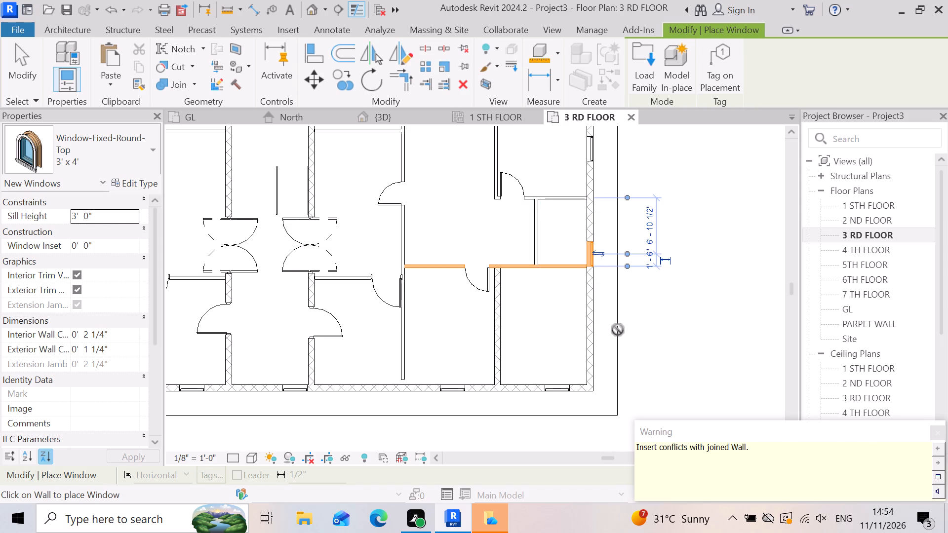
key(ctrl+z)
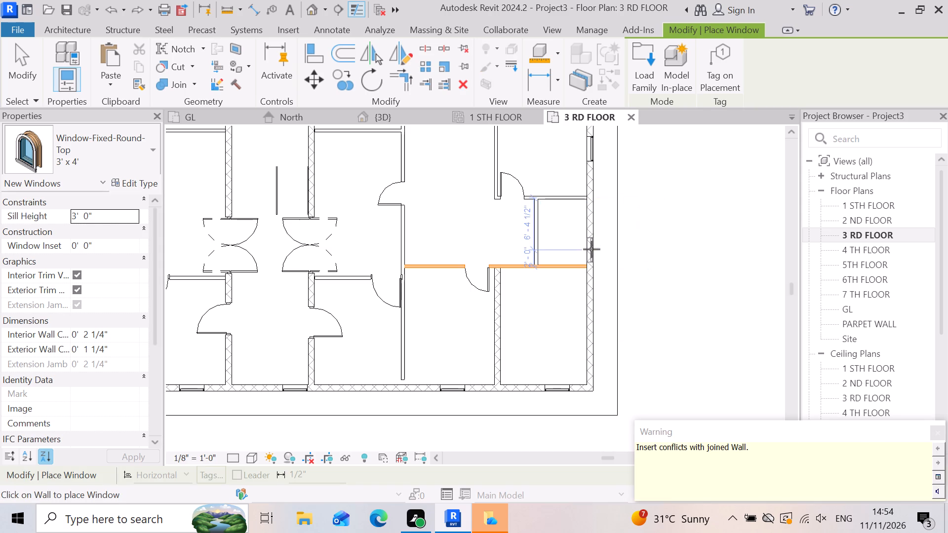
click(592, 249)
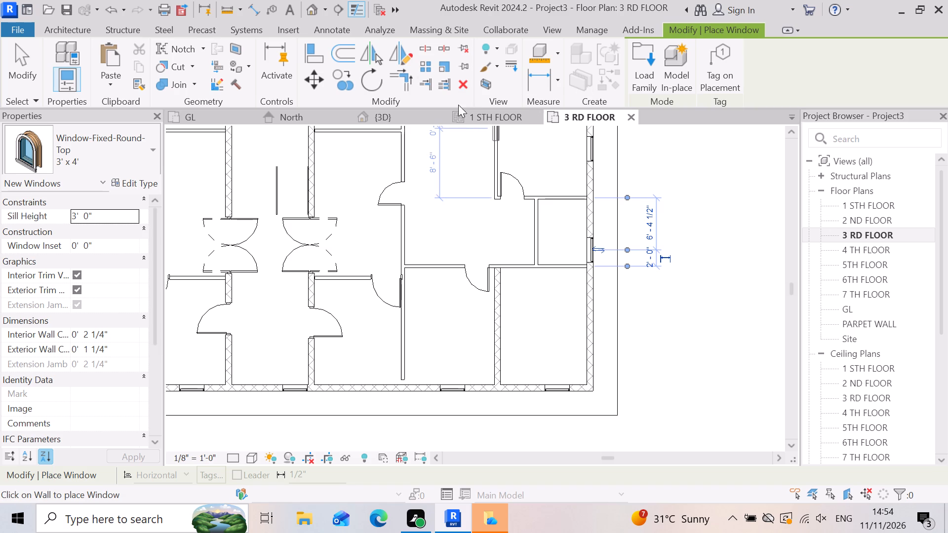
In 3D, nudge the new round-top window toward the back to 3' 8" from the partition, lining it up with the windows below.
click(421, 123)
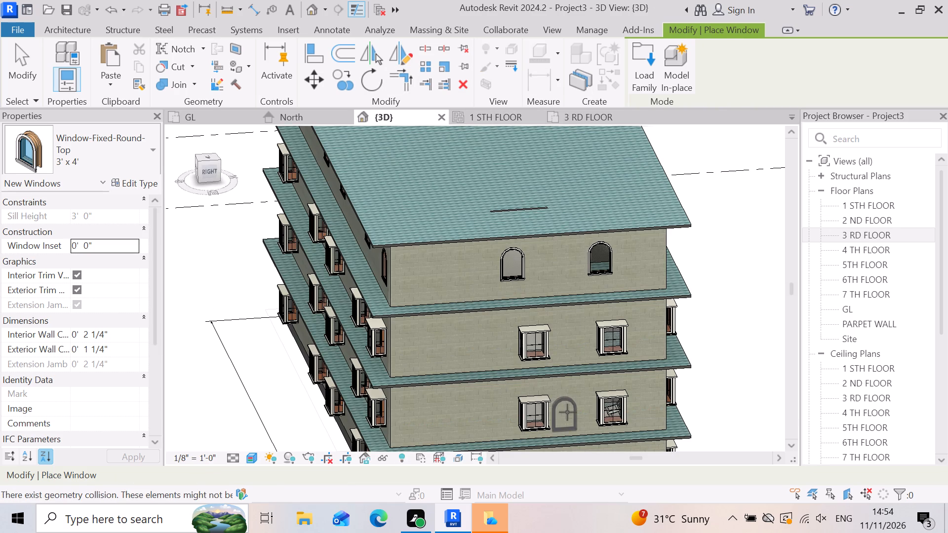
scroll(567, 410, up, 4)
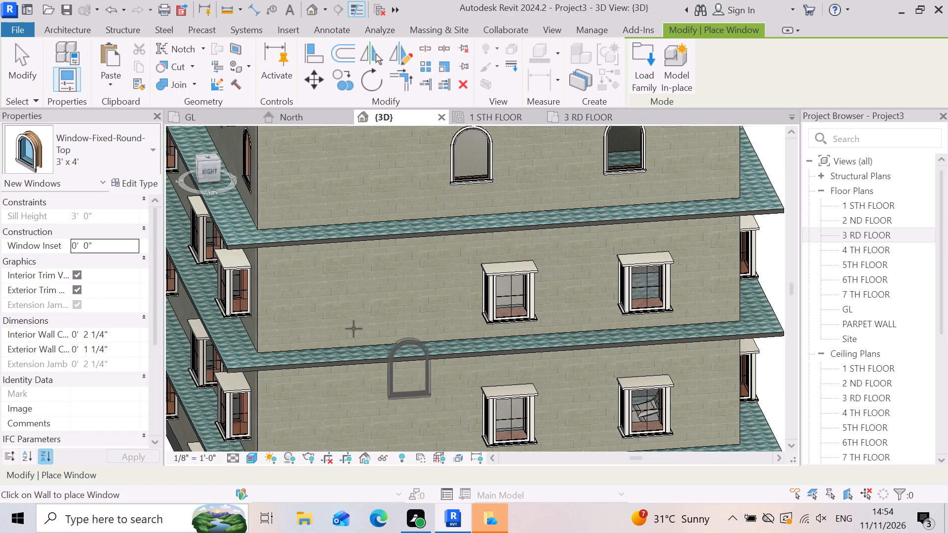
scroll(387, 335, down, 2)
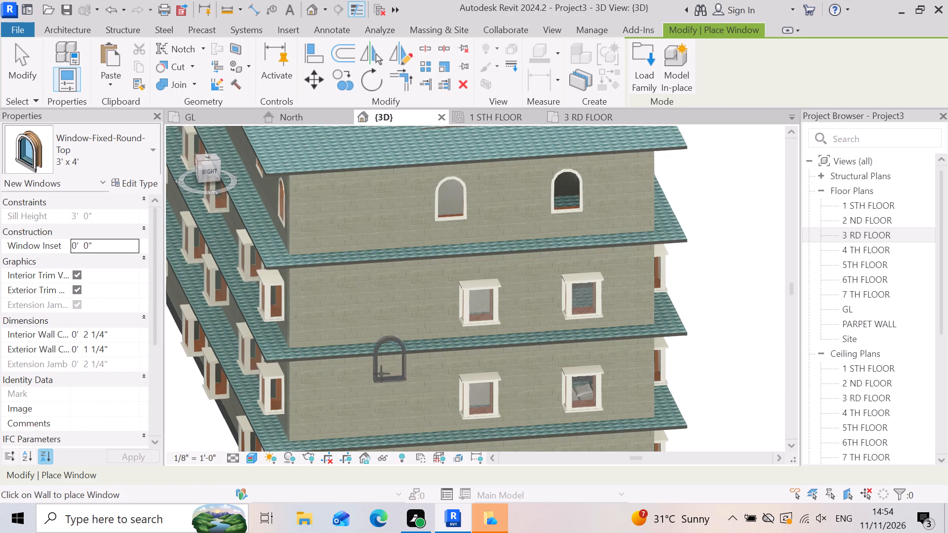
key(Escape)
click(466, 203)
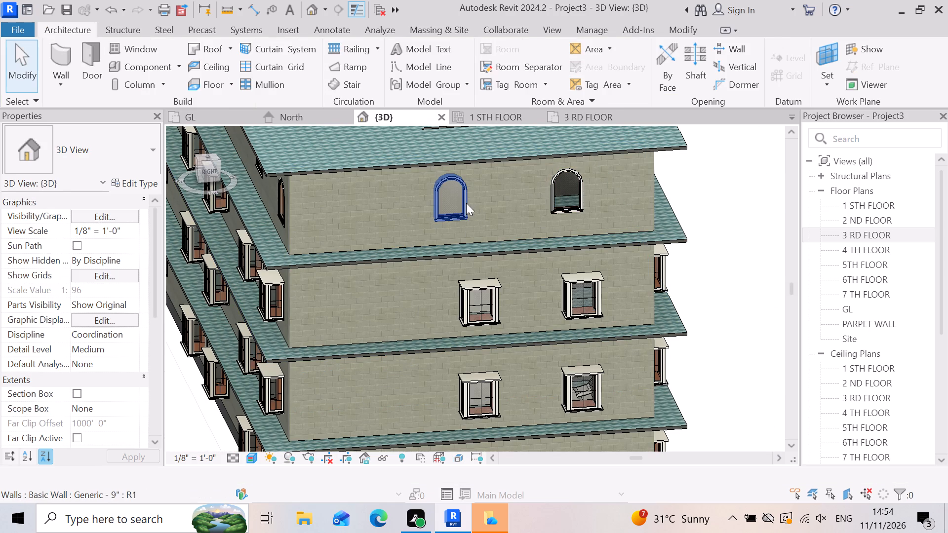
key(Right)
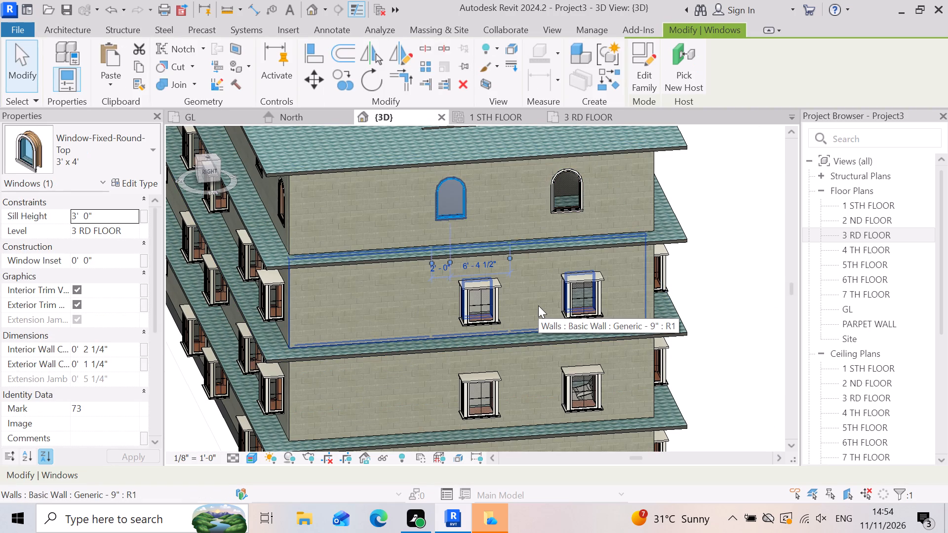
key(Right)
key(Right)
key(Right)
key(Right)
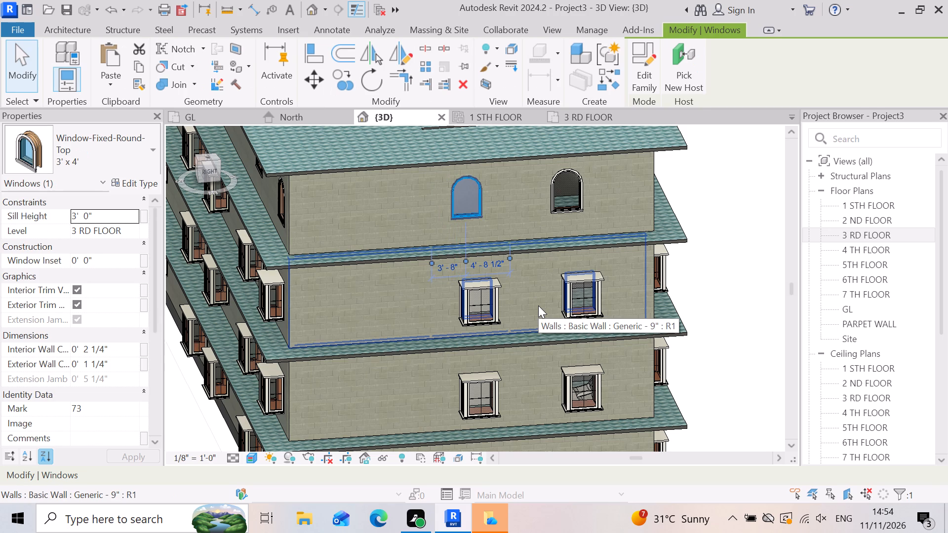
key(Escape)
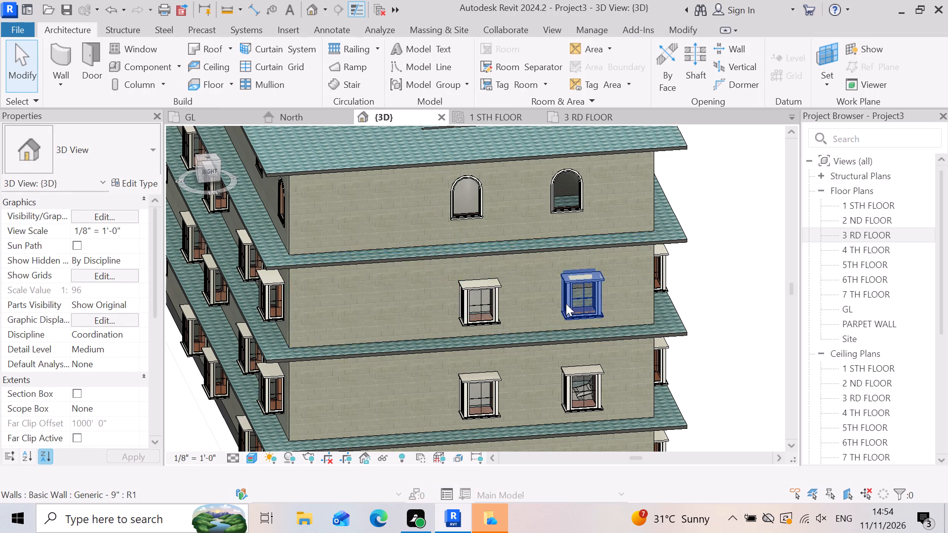
Examine the right, back and left facades in 3D, comparing the top storey's round-top windows with the windows below.
scroll(575, 222, up, 1)
scroll(531, 340, down, 2)
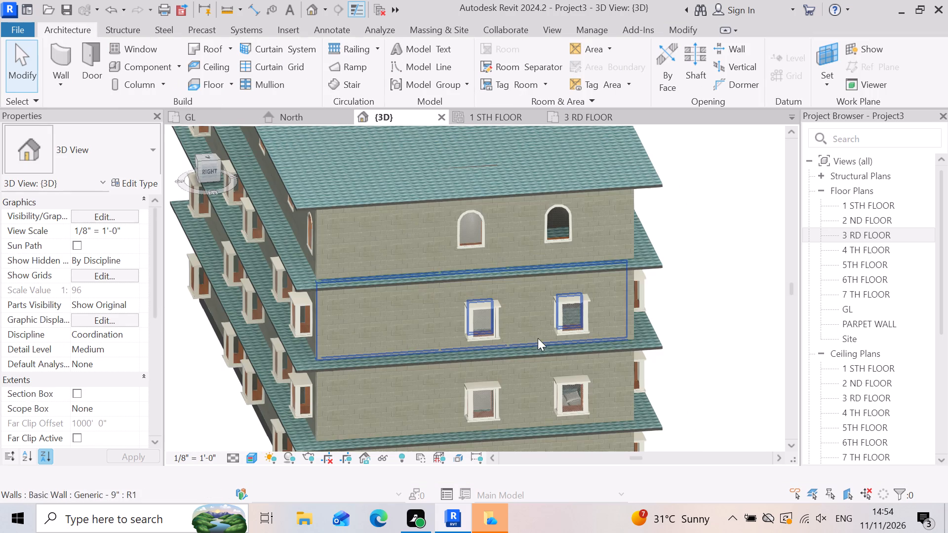
scroll(630, 297, down, 3)
scroll(527, 348, down, 2)
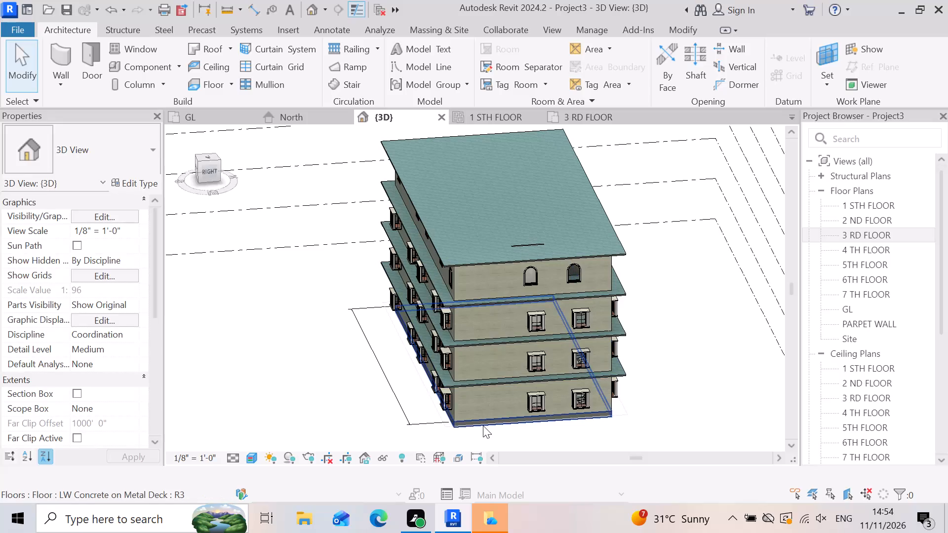
scroll(522, 431, down, 3)
scroll(486, 433, up, 2)
scroll(516, 402, up, 2)
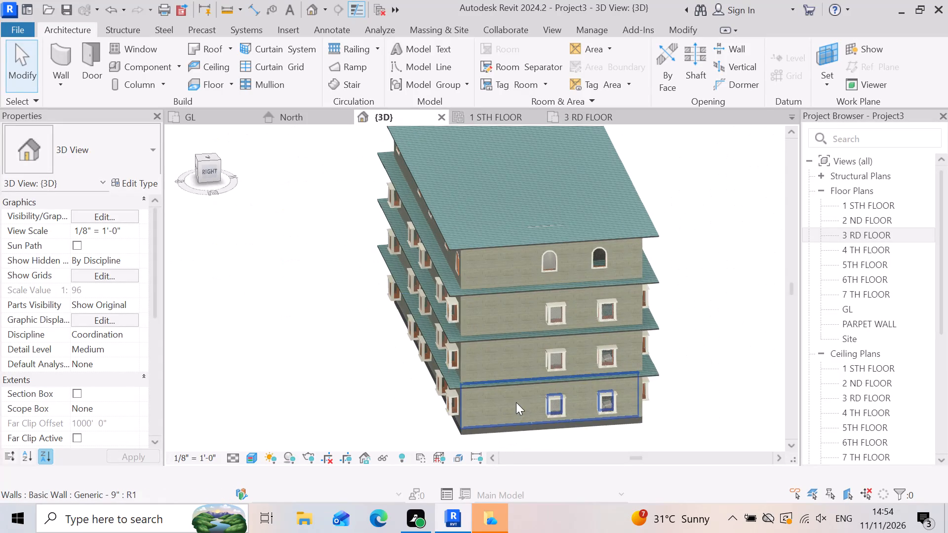
scroll(361, 339, down, 2)
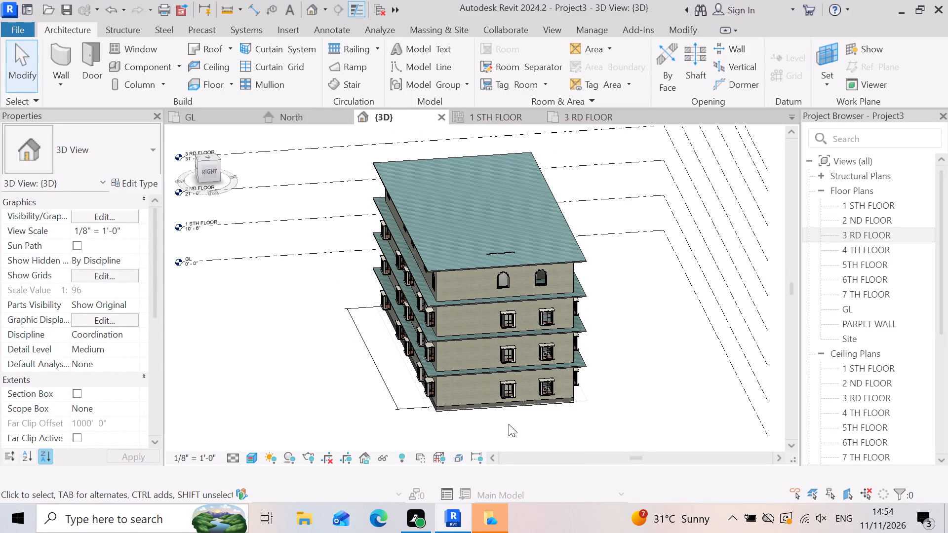
shift+right_drag(509, 419, 309, 360)
shift+middle_drag(507, 419, 309, 360)
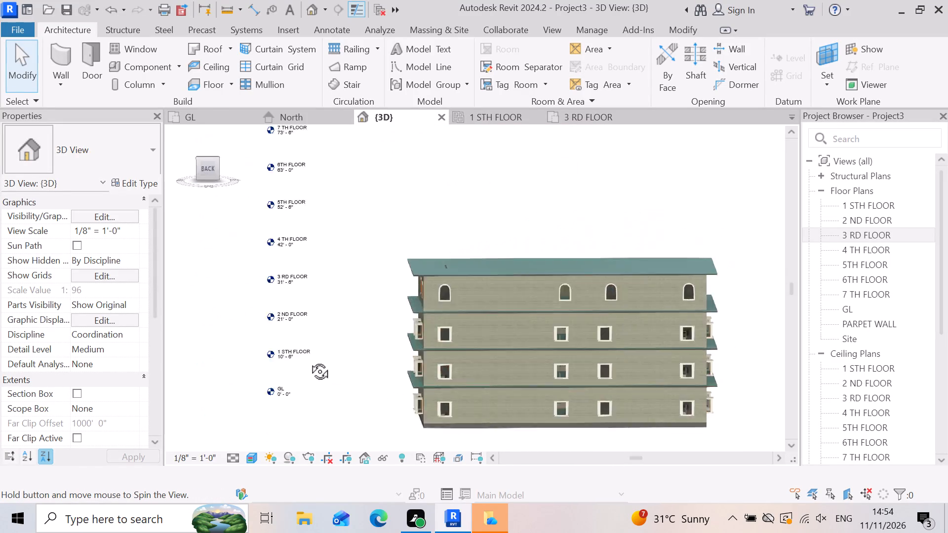
shift+middle_drag(309, 360, 225, 349)
shift+right_drag(309, 360, 225, 349)
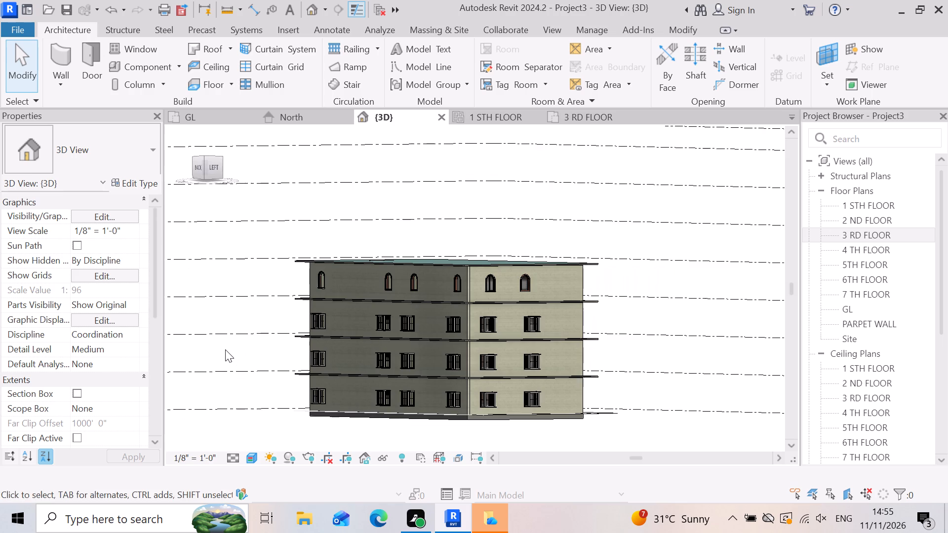
scroll(698, 313, down, 3)
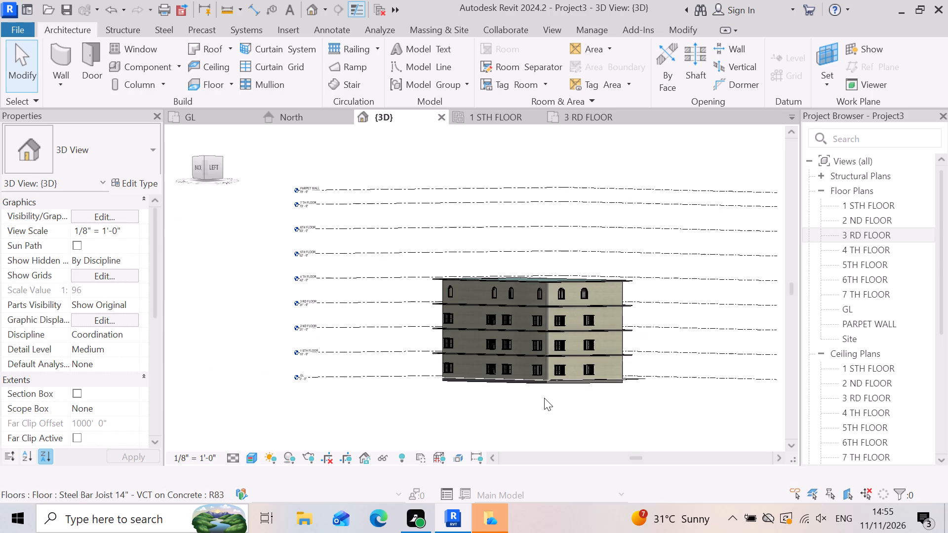
shift+middle_drag(544, 399, 589, 410)
shift+right_drag(547, 398, 589, 410)
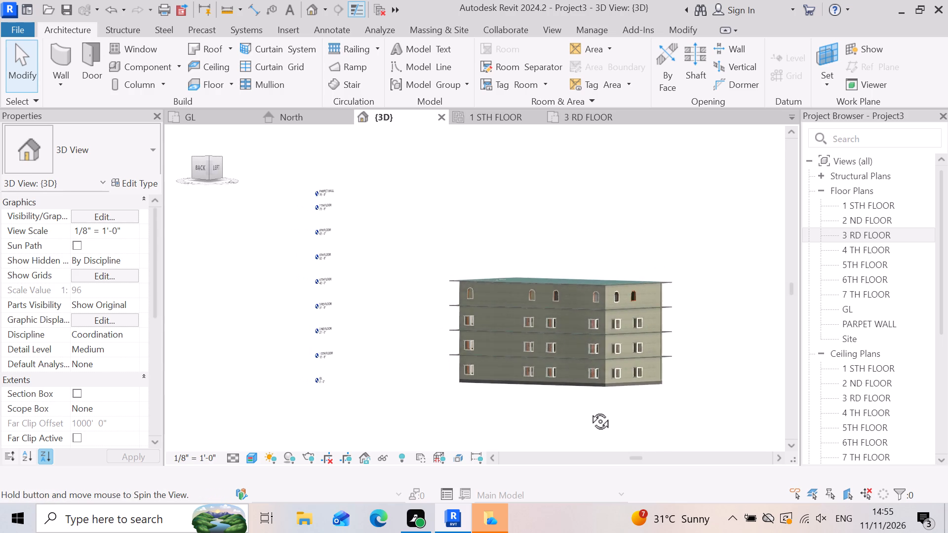
shift+middle_drag(589, 410, 728, 423)
shift+right_drag(589, 410, 728, 423)
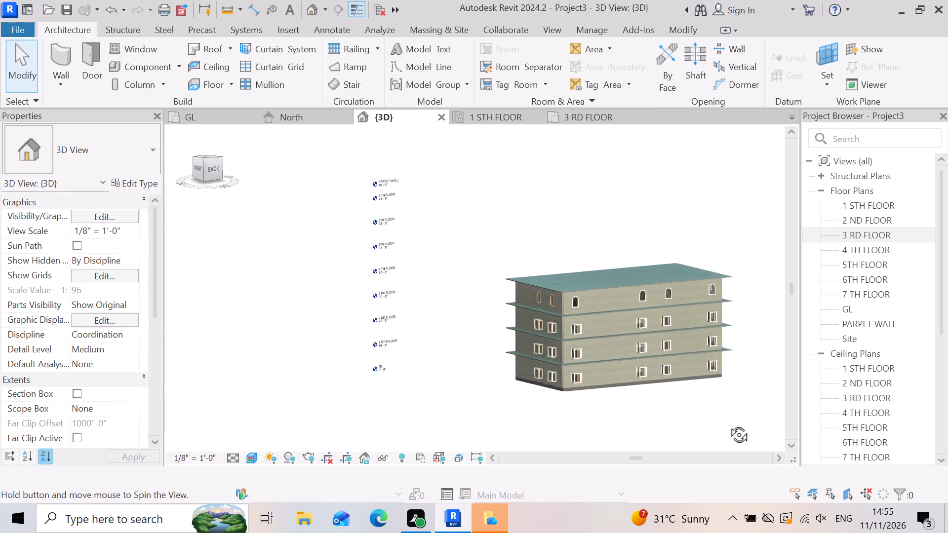
shift+middle_drag(728, 423, 905, 426)
shift+right_drag(728, 423, 904, 426)
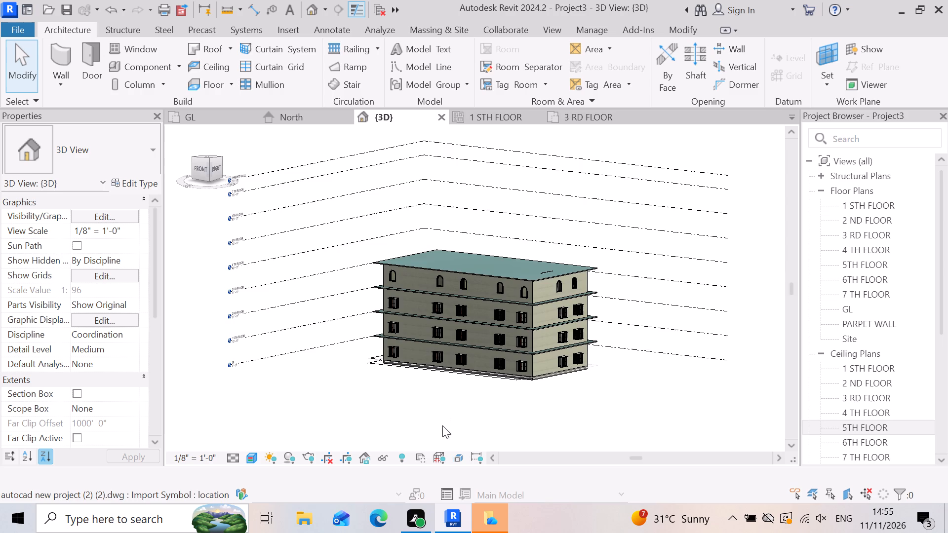
Examine the front facade in 3D, checking how each round-top window lines up with the windows below.
shift+middle_drag(442, 425, 479, 424)
shift+right_drag(443, 424, 480, 424)
scroll(339, 381, up, 5)
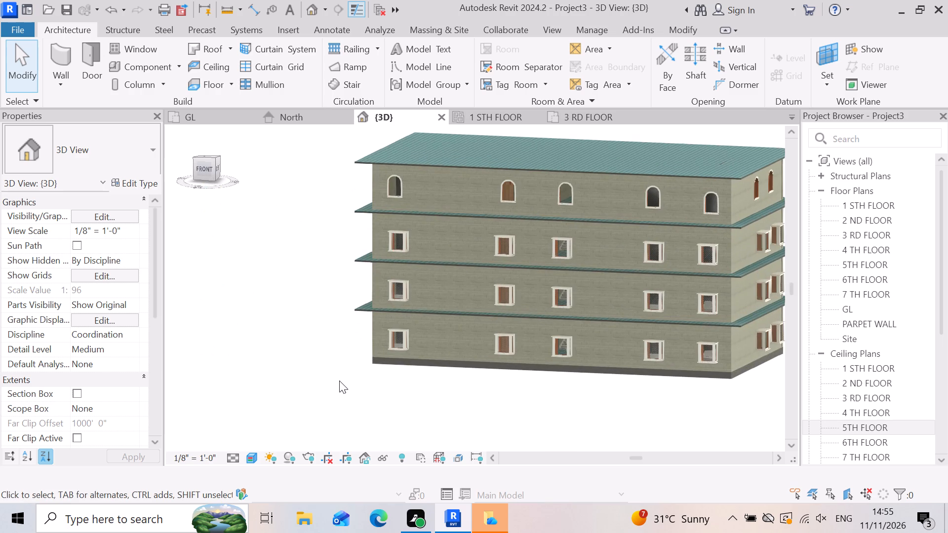
scroll(505, 413, down, 2)
shift+middle_drag(533, 440, 550, 428)
shift+right_drag(533, 440, 550, 428)
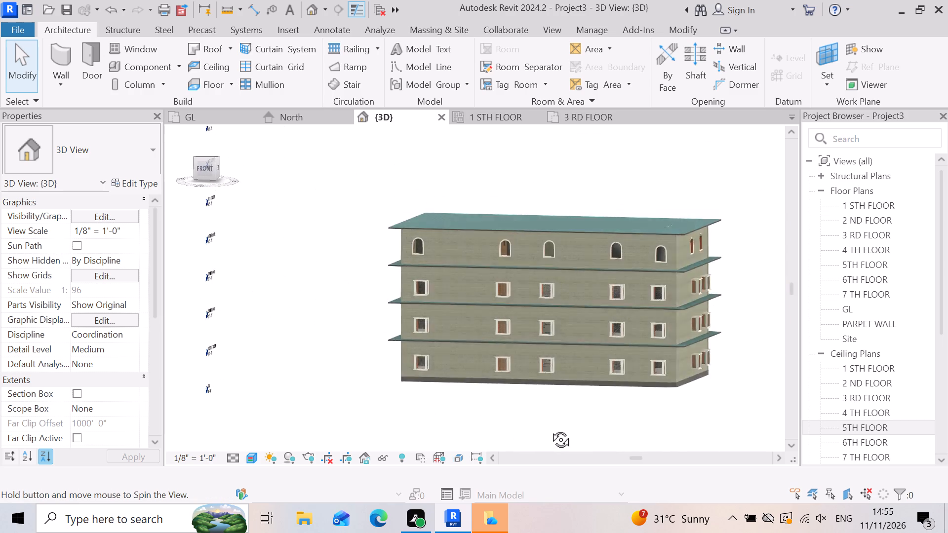
shift+middle_drag(550, 428, 580, 448)
shift+right_drag(550, 428, 580, 448)
scroll(529, 414, up, 3)
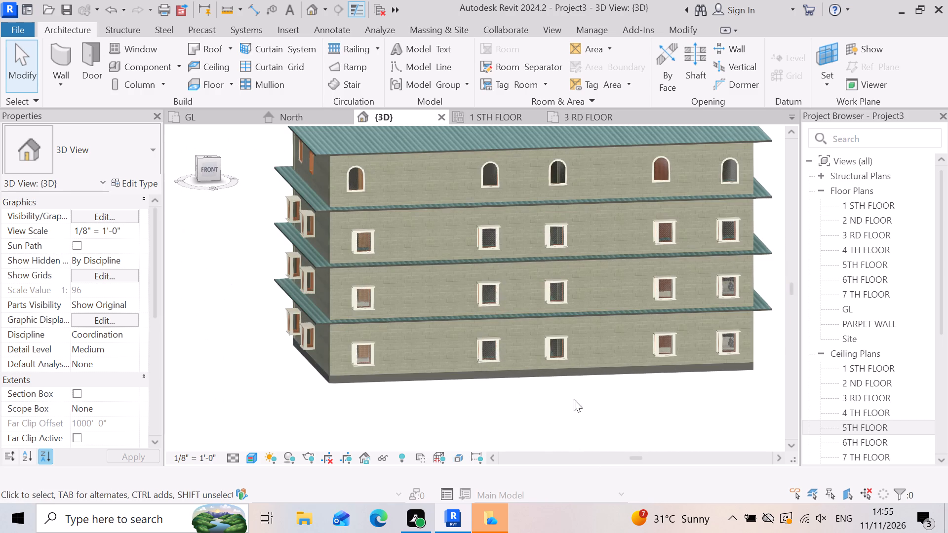
scroll(563, 323, up, 6)
scroll(442, 389, down, 5)
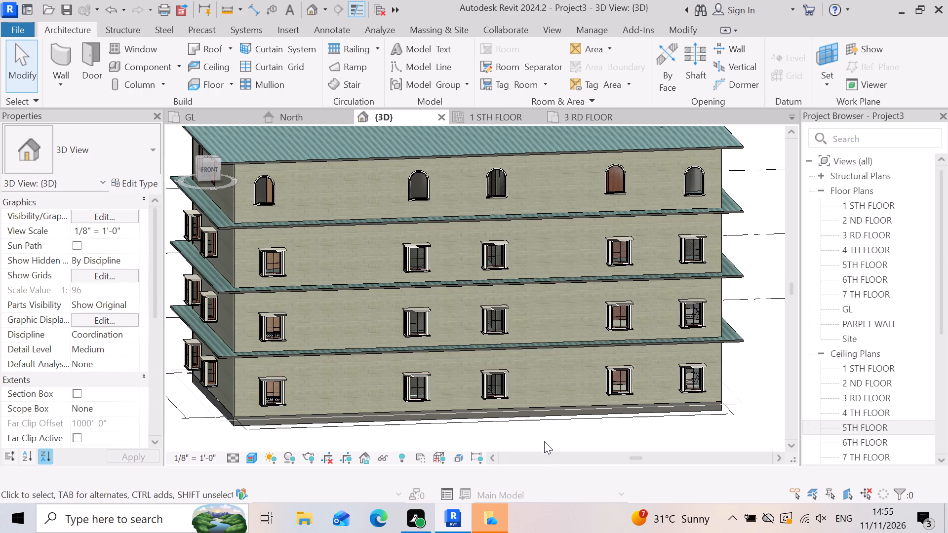
scroll(544, 445, down, 3)
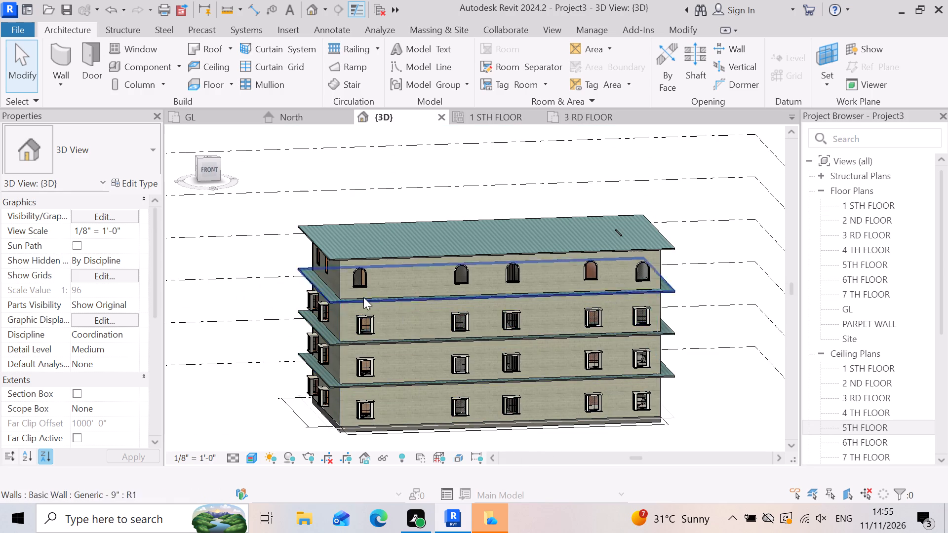
scroll(342, 275, up, 3)
scroll(475, 379, down, 5)
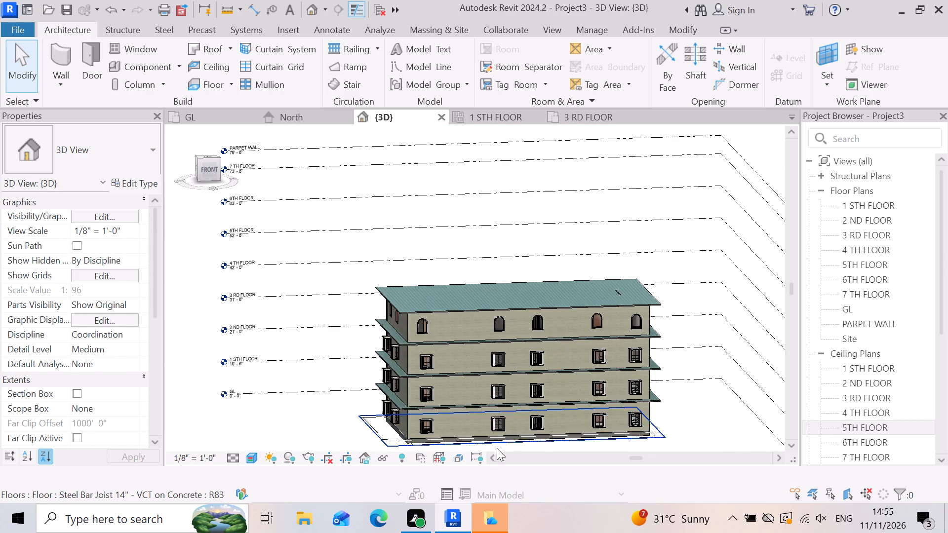
scroll(536, 440, up, 2)
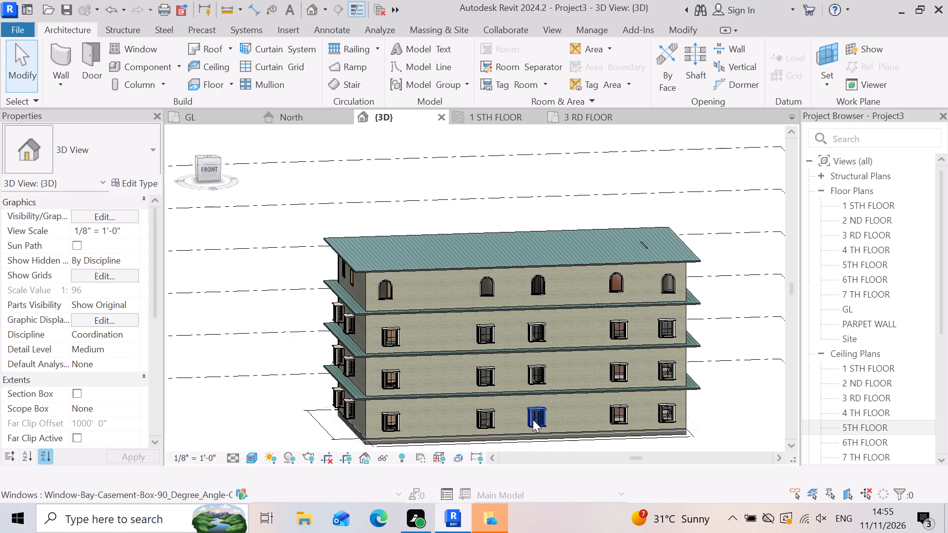
scroll(318, 274, up, 2)
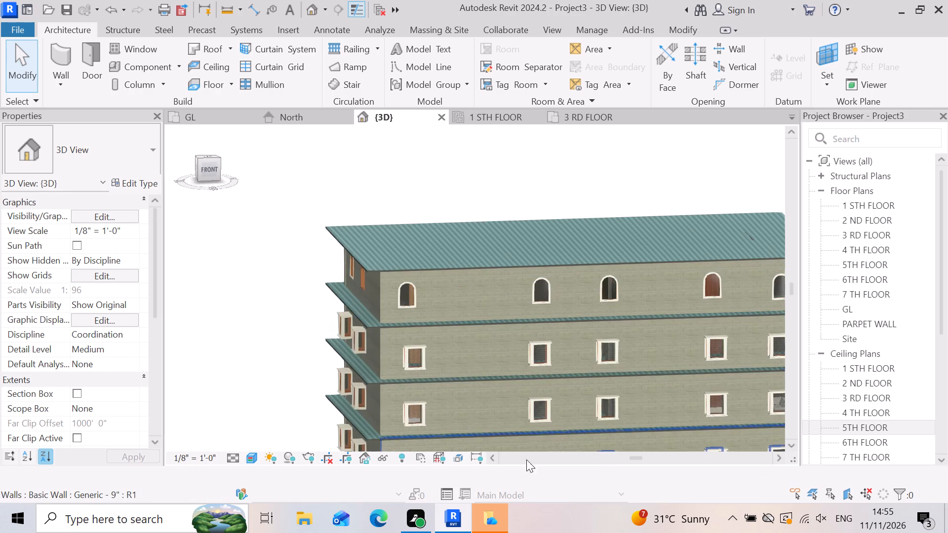
scroll(458, 336, down, 6)
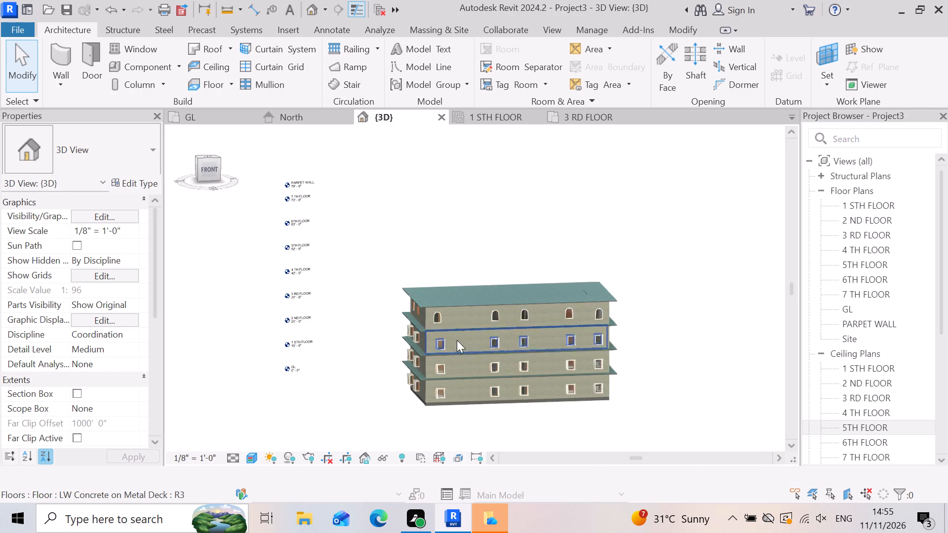
On the 3 RD FLOOR plan, select the front wall's round-top window nearest the front-left corner.
click(576, 120)
scroll(602, 346, down, 2)
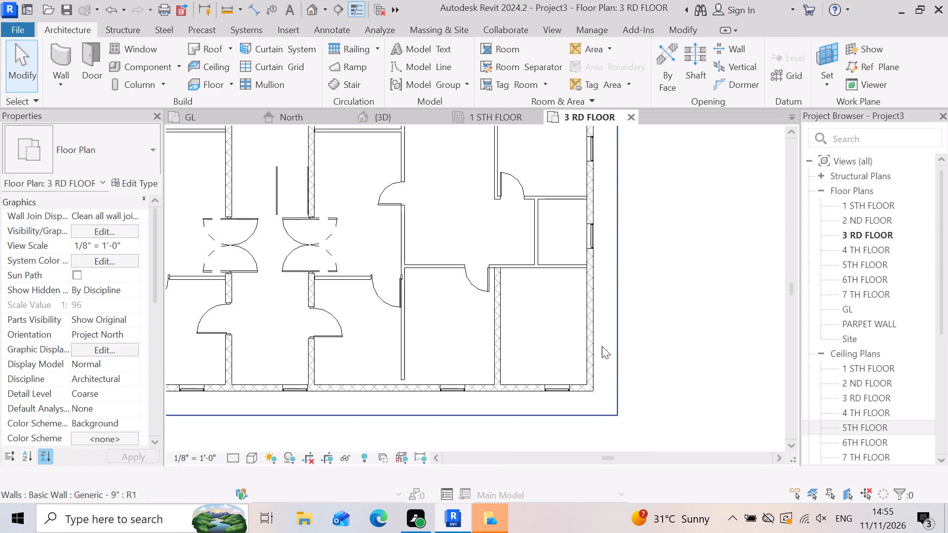
scroll(602, 346, down, 5)
scroll(355, 347, up, 6)
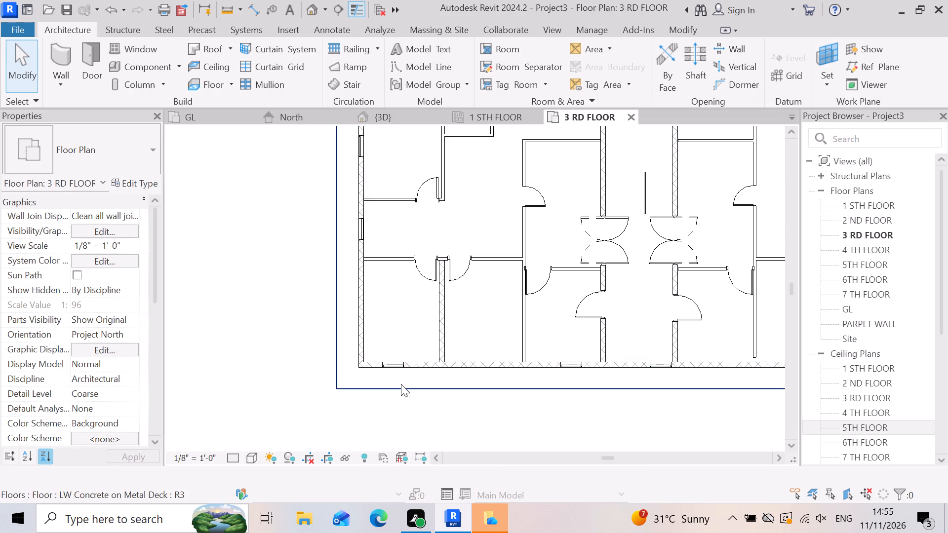
scroll(401, 382, up, 3)
click(393, 357)
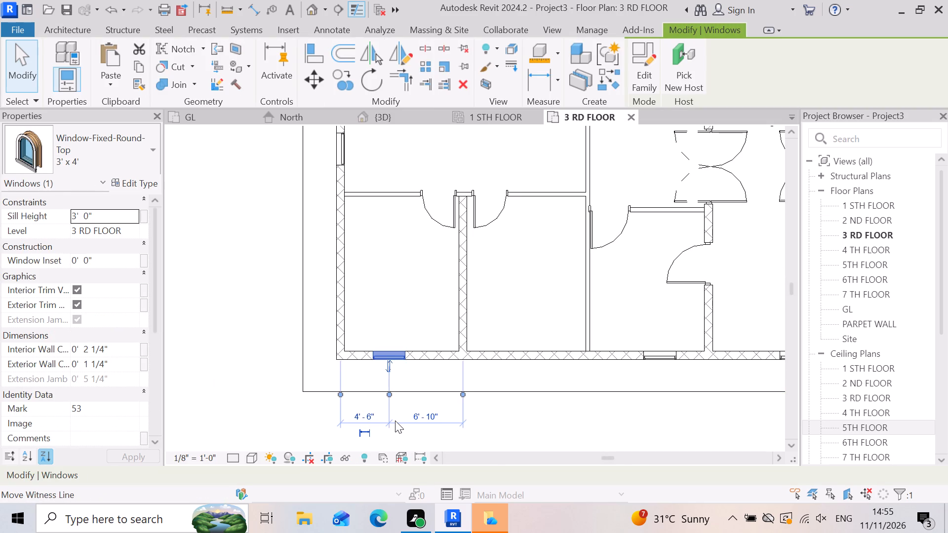
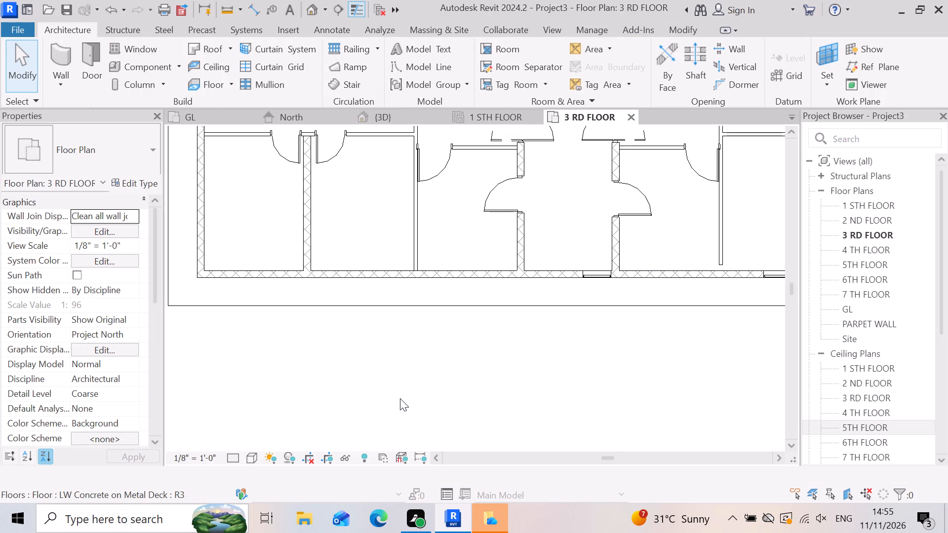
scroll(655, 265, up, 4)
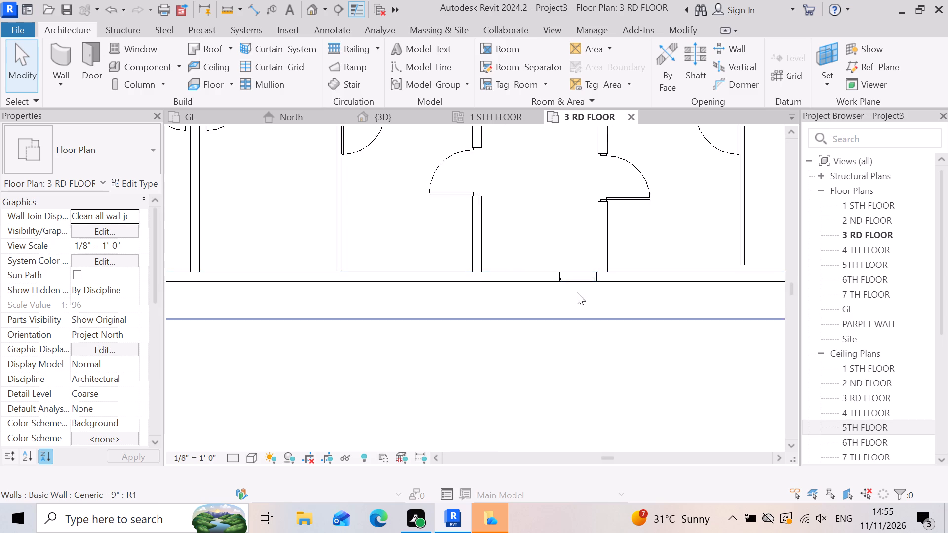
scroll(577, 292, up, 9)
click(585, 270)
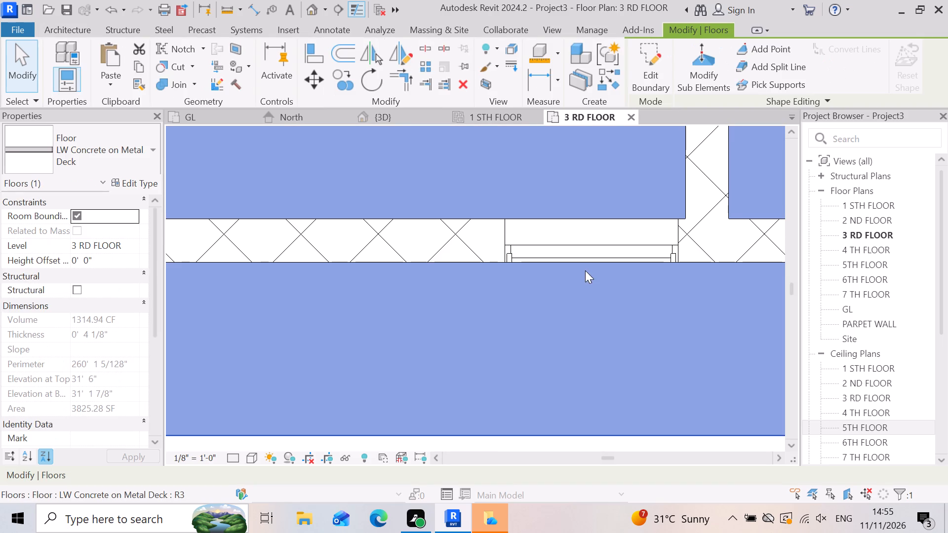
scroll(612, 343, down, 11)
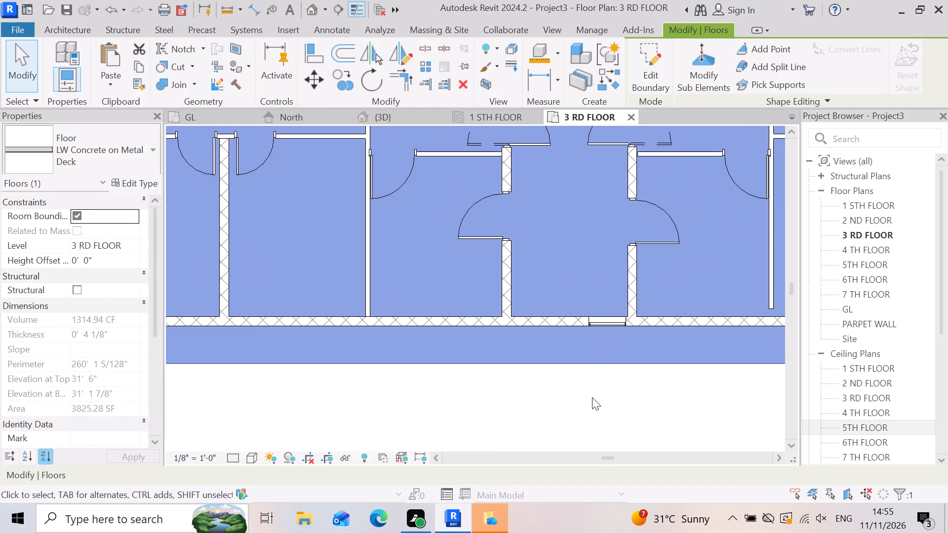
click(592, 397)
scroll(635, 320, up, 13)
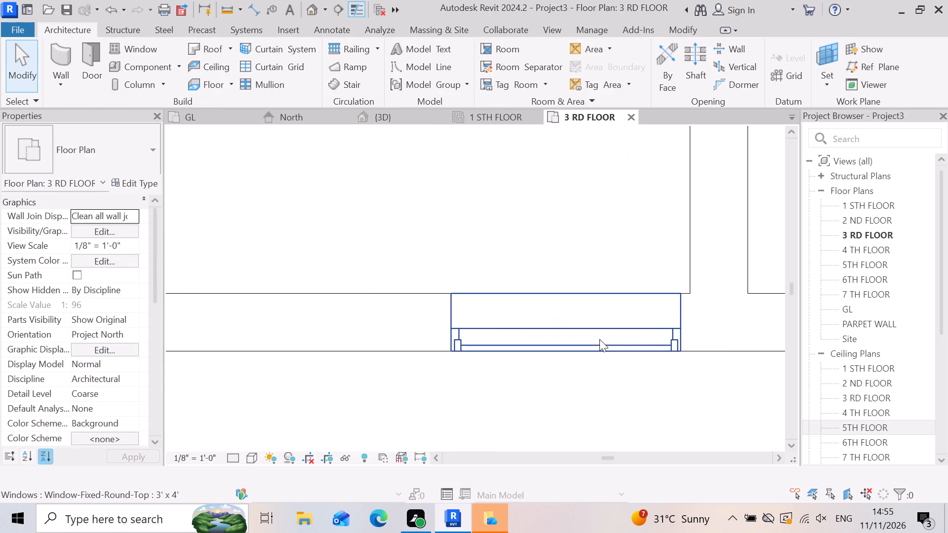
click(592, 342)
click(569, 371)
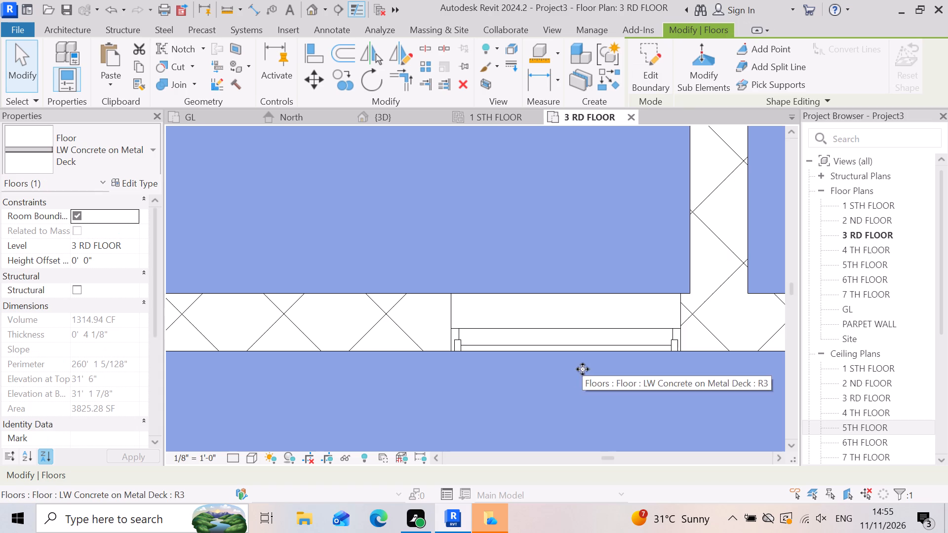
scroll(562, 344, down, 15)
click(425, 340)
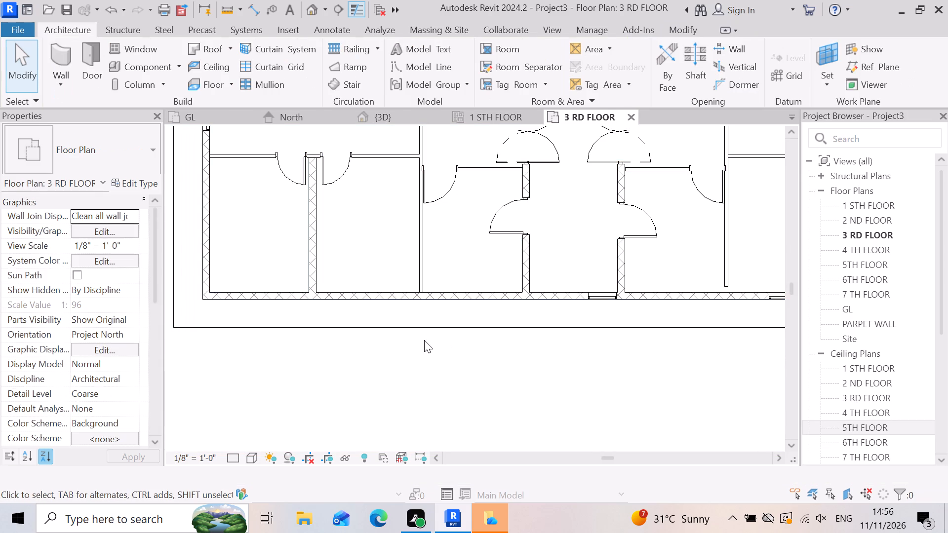
Select the middle of the front wall's three 3' x 4' round-top windows on the 3 RD FLOOR plan.
scroll(647, 286, up, 3)
scroll(479, 342, down, 6)
scroll(682, 338, up, 3)
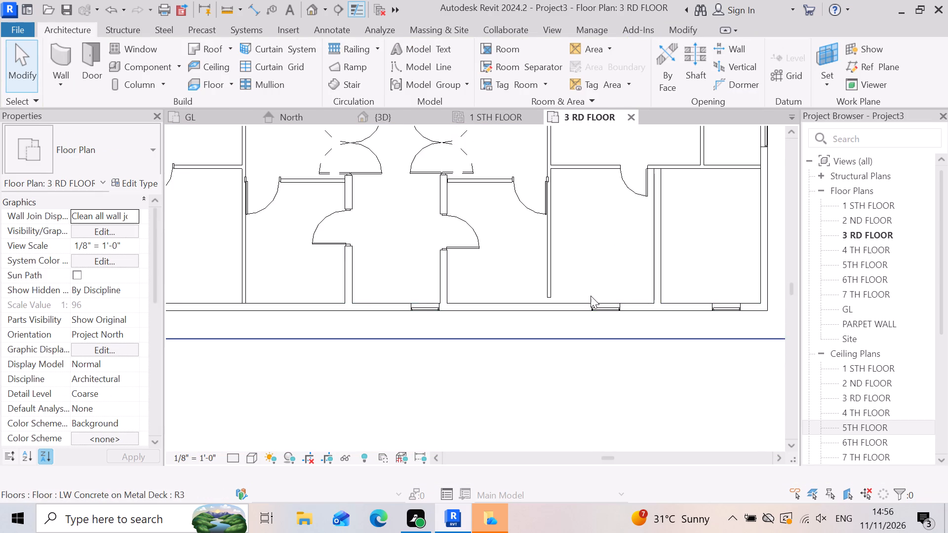
scroll(590, 296, up, 8)
click(640, 312)
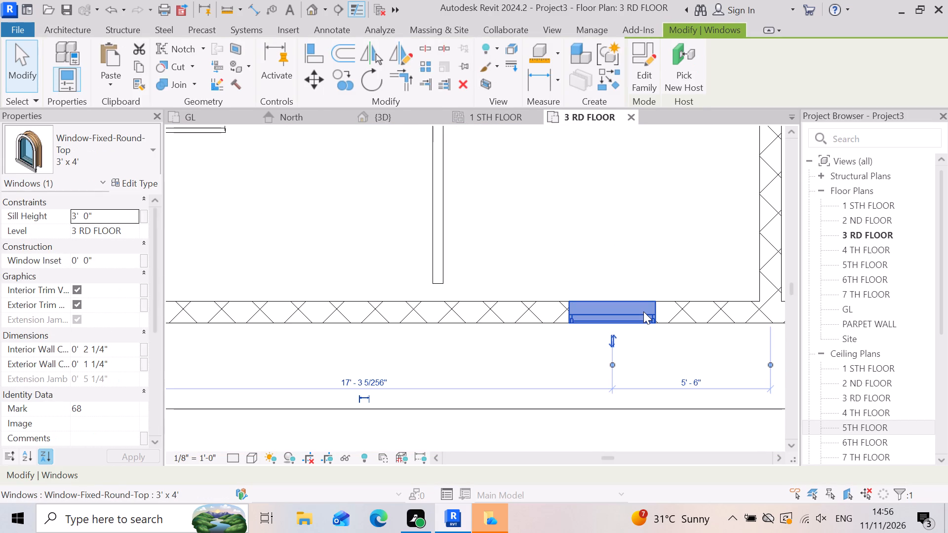
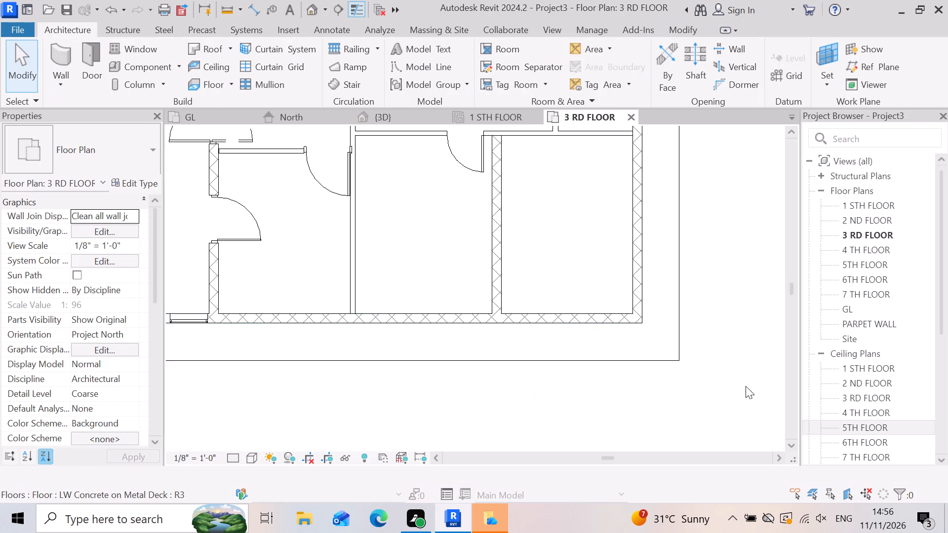
Delete the two 3' x 4' fixed round-top windows from the east exterior wall on the 3 RD FLOOR plan.
scroll(759, 393, down, 13)
scroll(725, 340, up, 12)
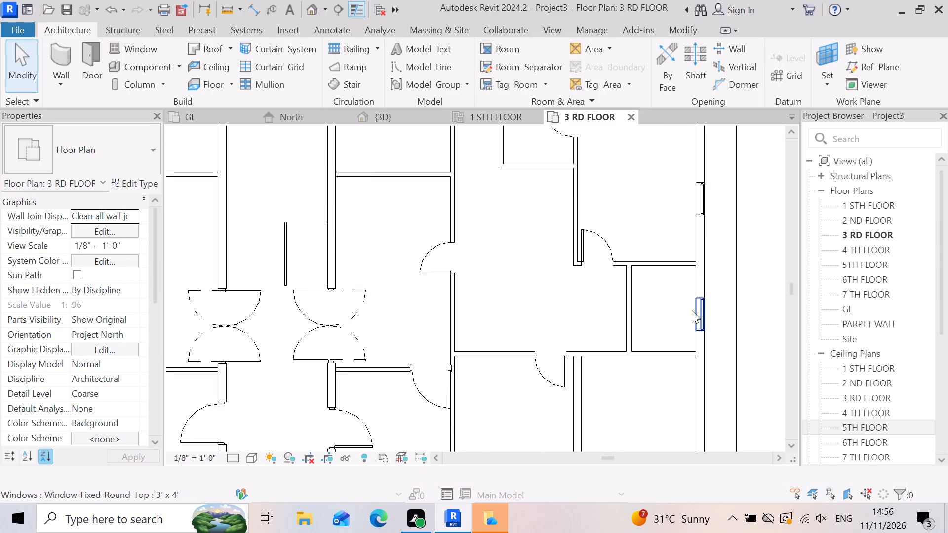
scroll(692, 310, up, 2)
click(705, 323)
key(Delete)
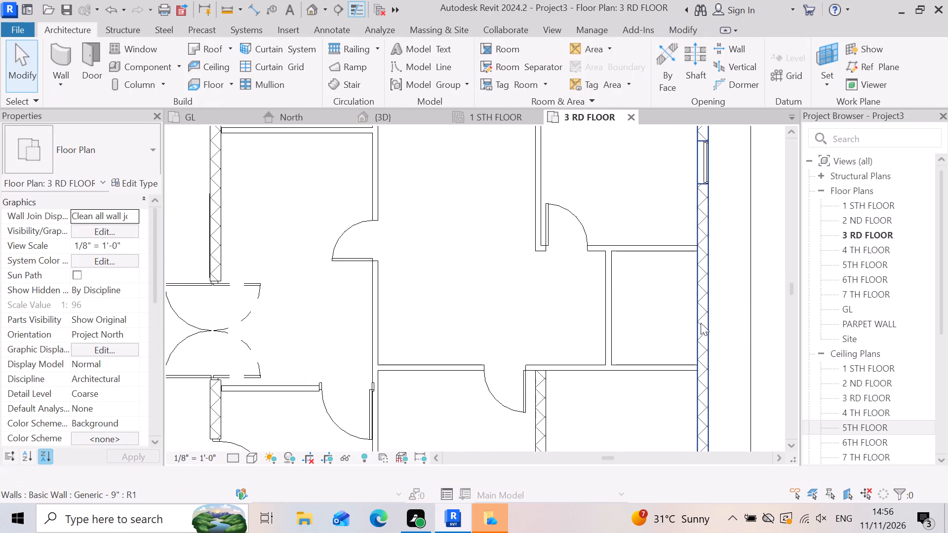
scroll(679, 313, down, 6)
scroll(732, 247, up, 6)
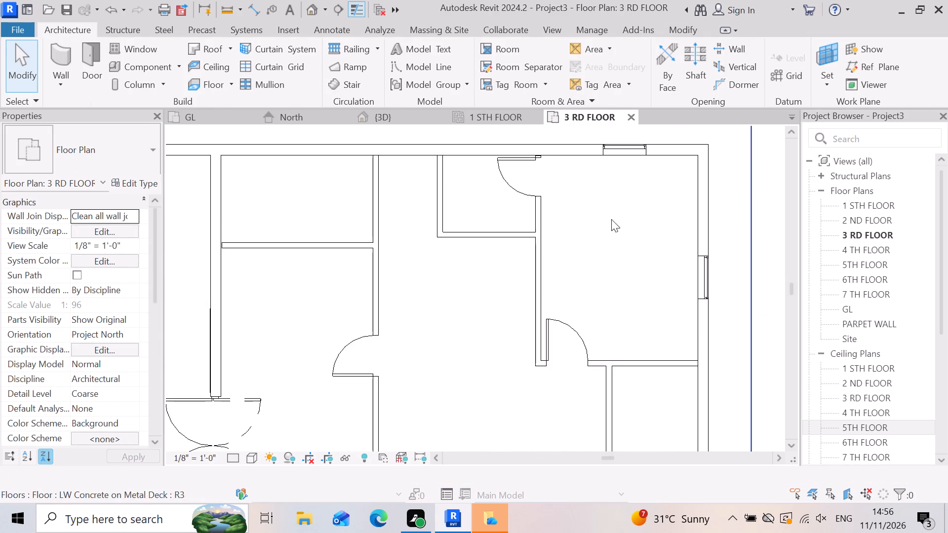
scroll(611, 219, up, 8)
click(708, 312)
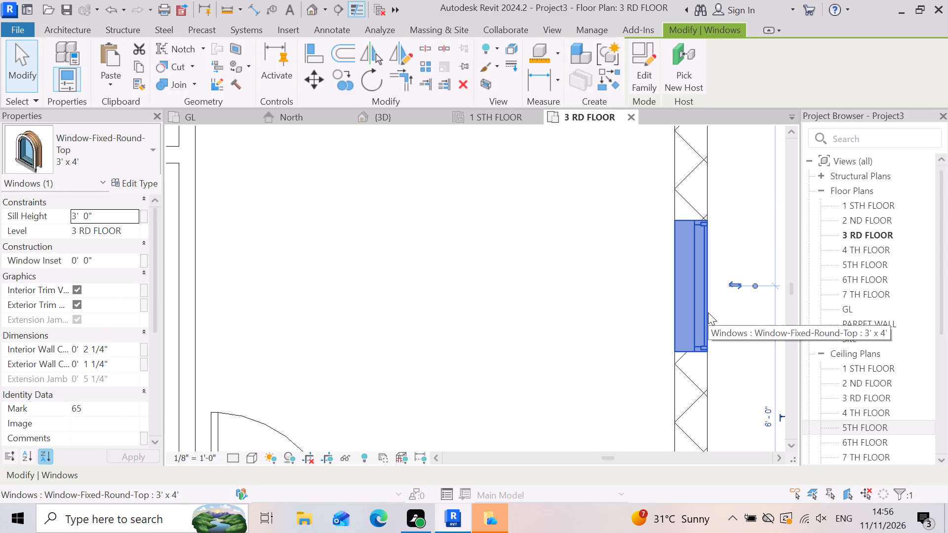
key(Delete)
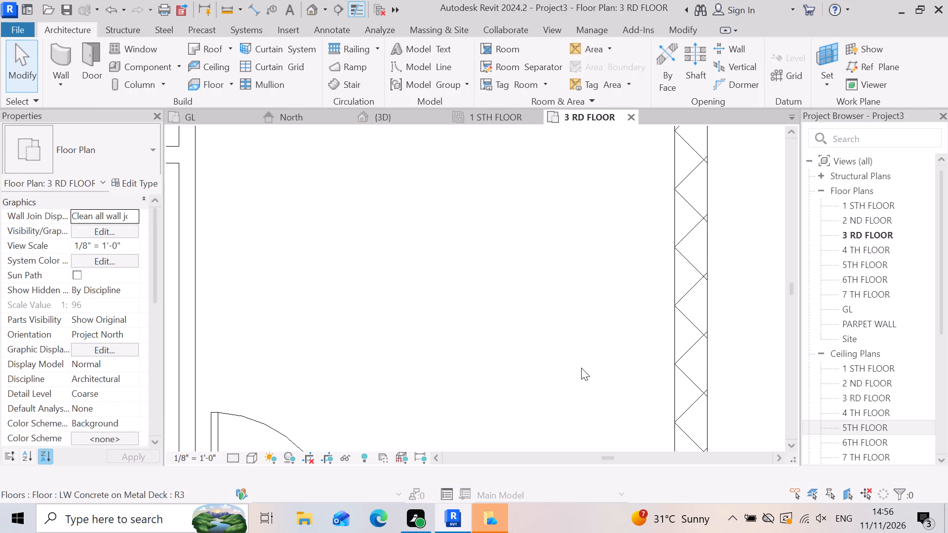
Delete the 3' x 4' round-top windows in the north exterior wall at the northeast corner room and the narrow central bay.
scroll(650, 433, down, 9)
scroll(618, 276, up, 10)
click(627, 236)
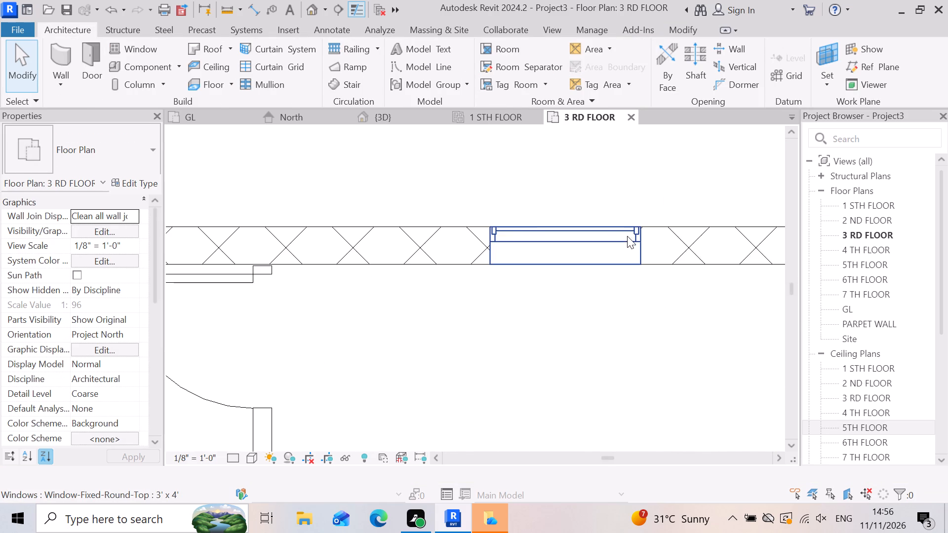
key(Delete)
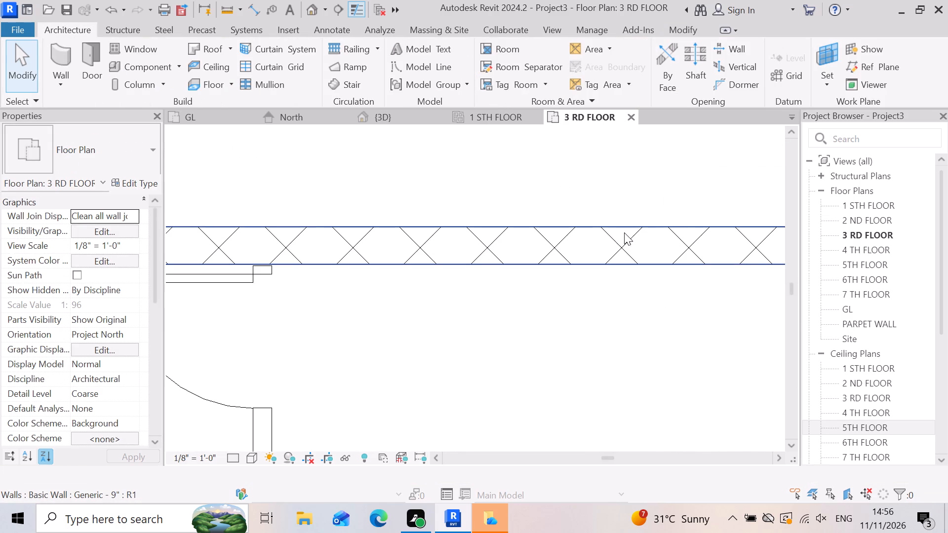
scroll(658, 216, down, 12)
scroll(250, 214, up, 6)
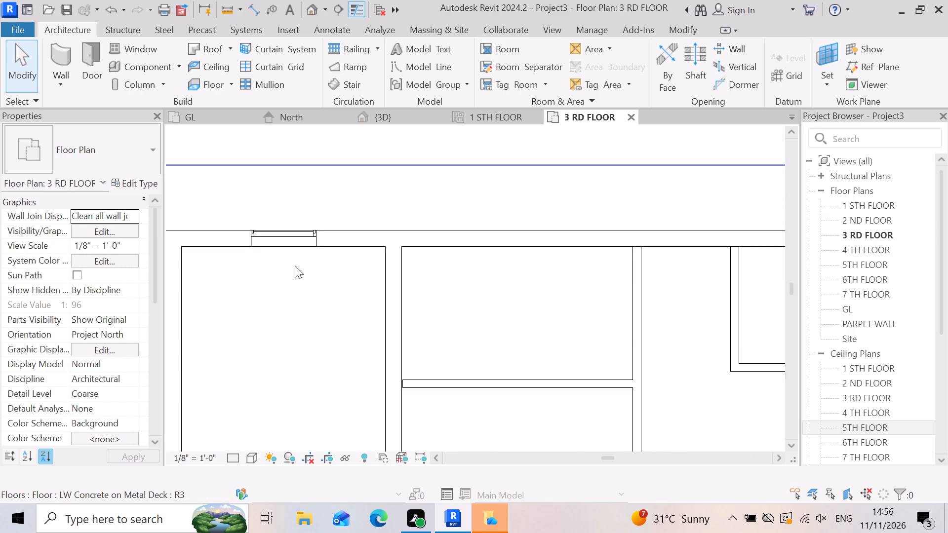
scroll(295, 266, up, 4)
click(307, 231)
key(Delete)
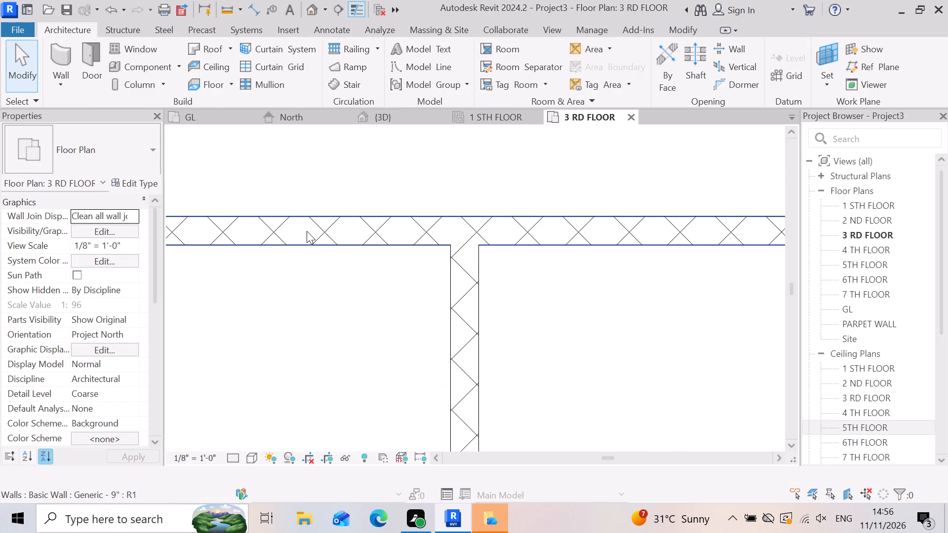
Select the 3' x 4' round-top window in the north exterior wall of the room just west of the narrow central bay.
scroll(775, 340, down, 5)
scroll(559, 260, down, 4)
scroll(349, 251, up, 1)
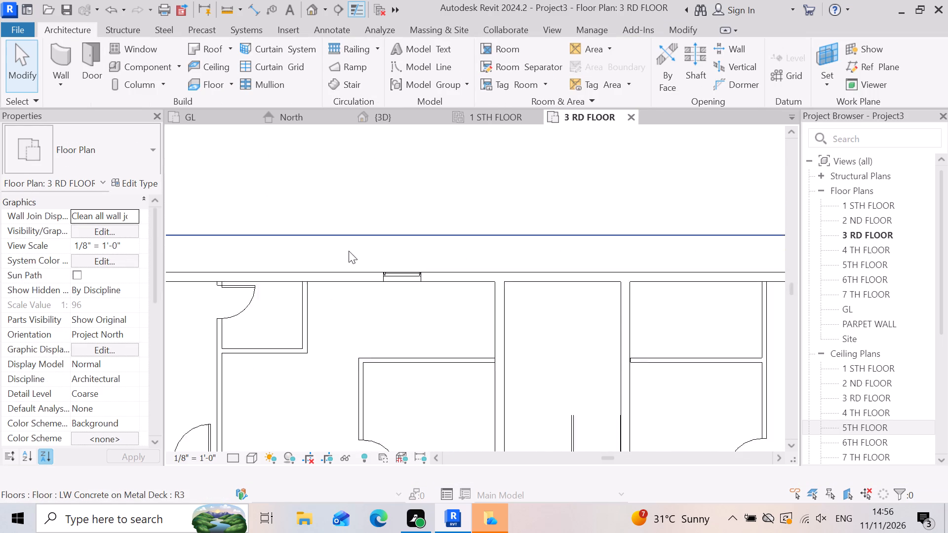
scroll(349, 251, up, 2)
scroll(396, 331, up, 4)
scroll(440, 281, up, 2)
click(455, 262)
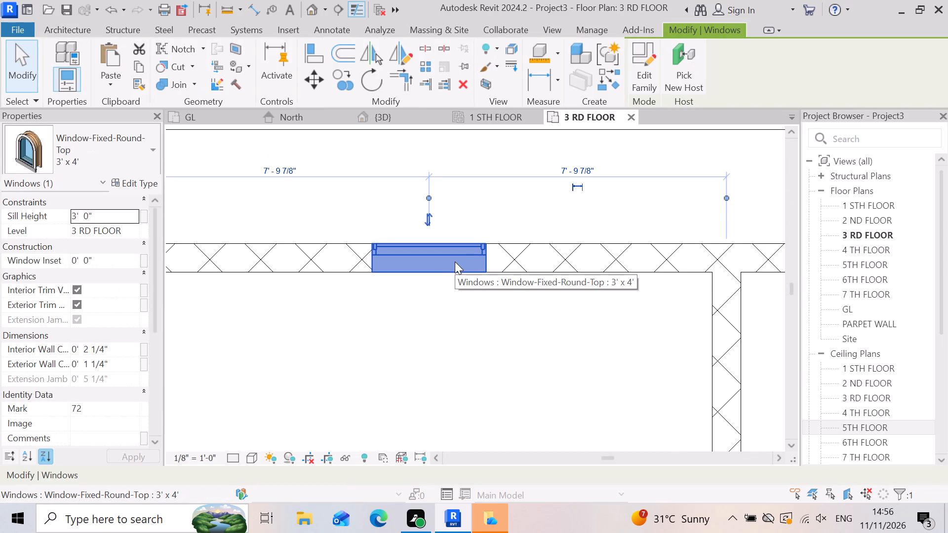
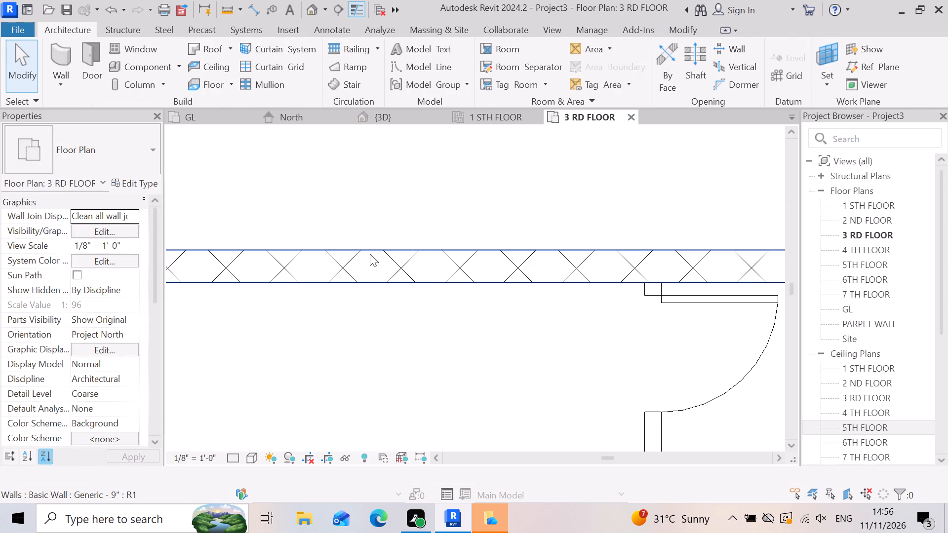
Delete the two 3' x 4' fixed round-top windows from the west exterior wall on the 3 RD FLOOR plan.
scroll(473, 270, down, 9)
scroll(326, 411, up, 7)
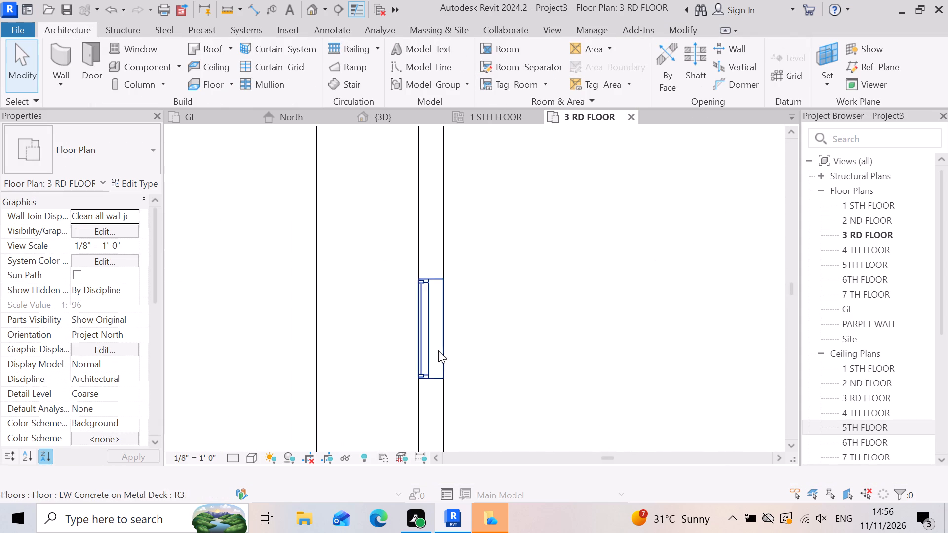
click(412, 327)
key(Delete)
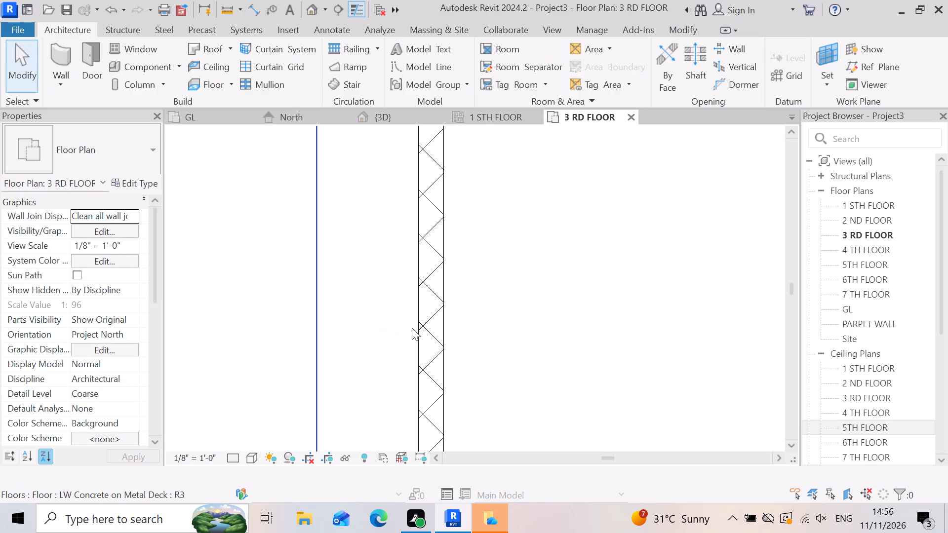
scroll(450, 306, down, 13)
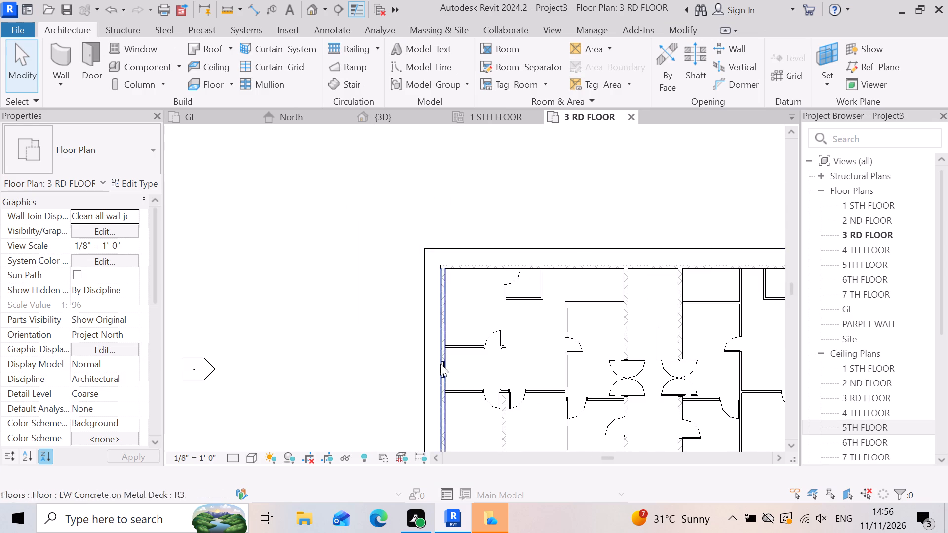
scroll(448, 312, down, 6)
scroll(458, 379, up, 12)
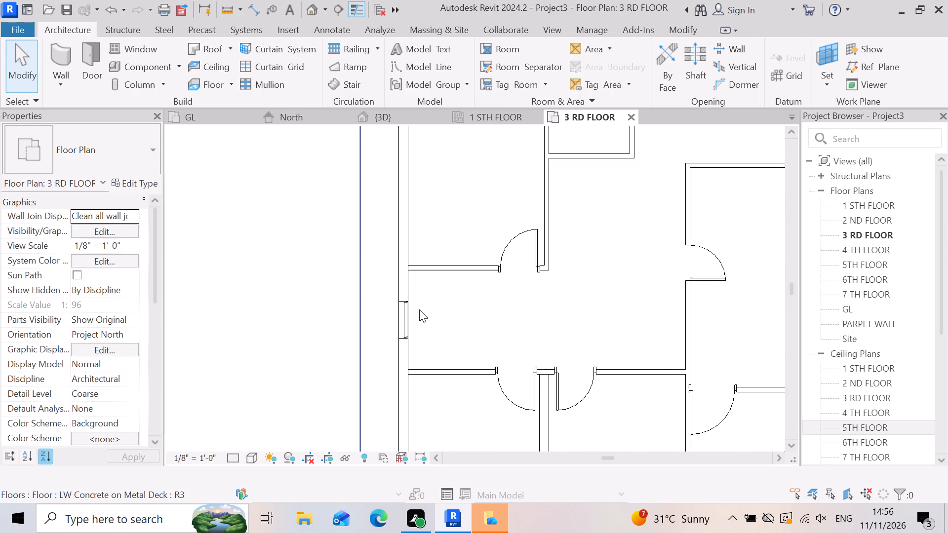
drag(398, 321, 406, 320)
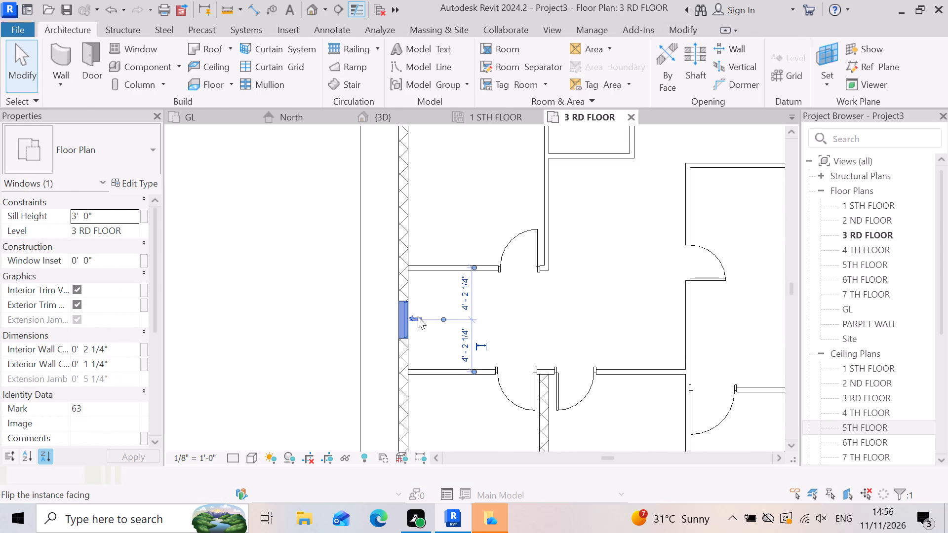
key(Delete)
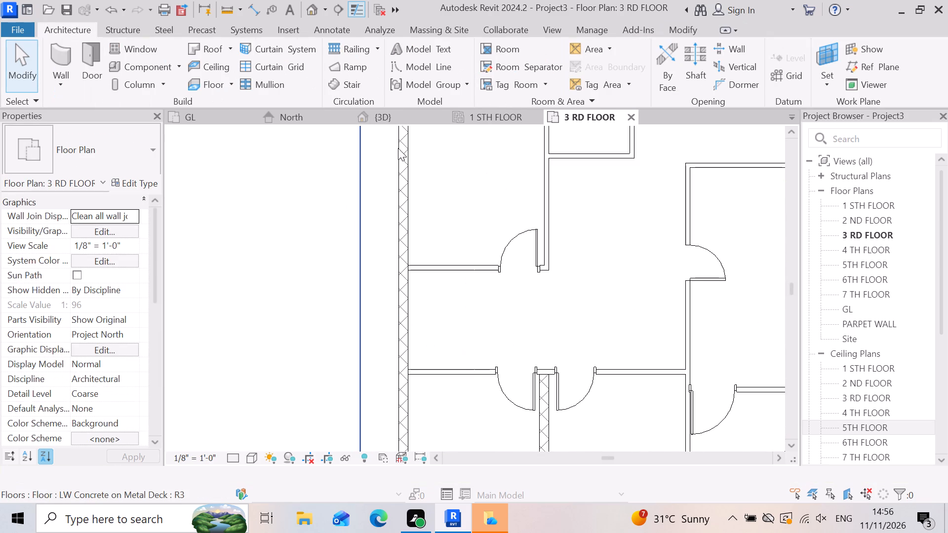
Open the 1 STH FLOOR ceiling plan and check the interior partition walls for gaps or misaligned ends.
click(483, 114)
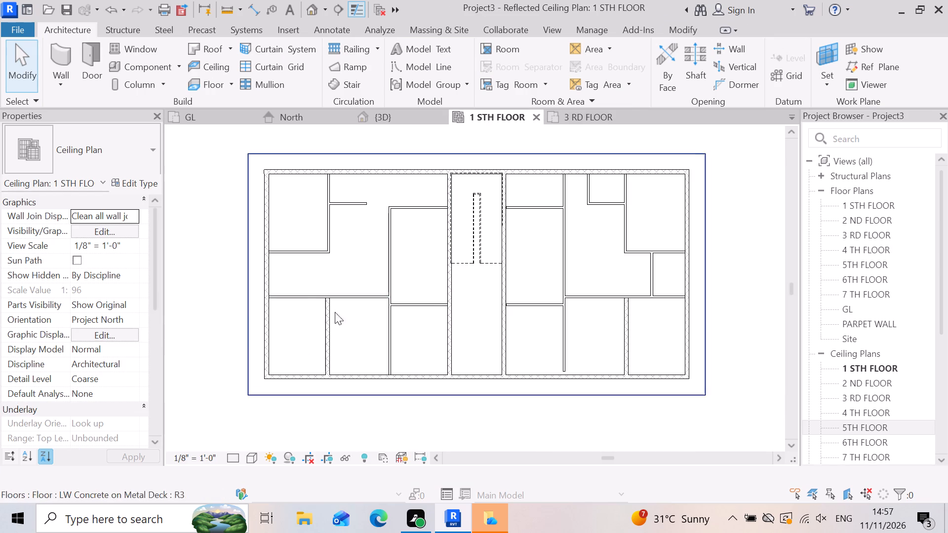
scroll(363, 197, up, 6)
click(336, 216)
scroll(395, 180, up, 2)
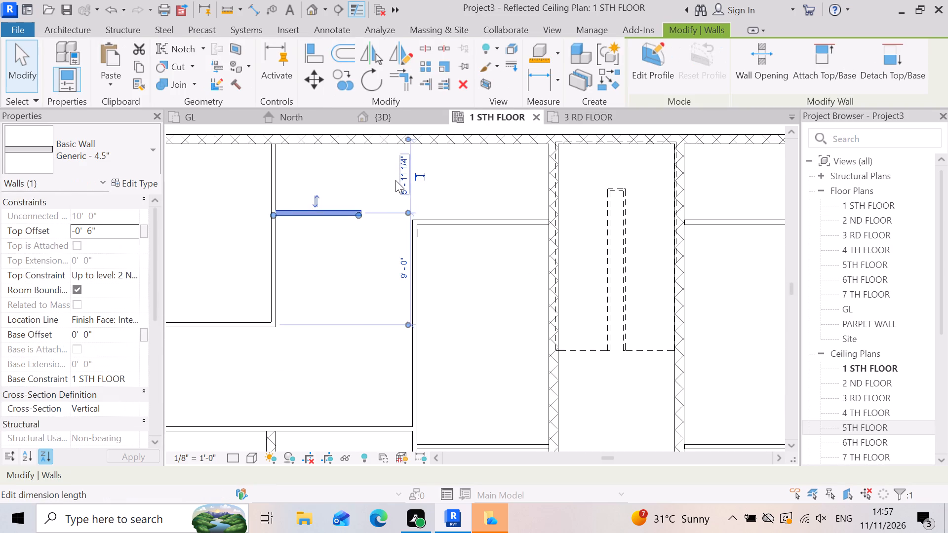
scroll(395, 180, up, 4)
scroll(385, 236, down, 8)
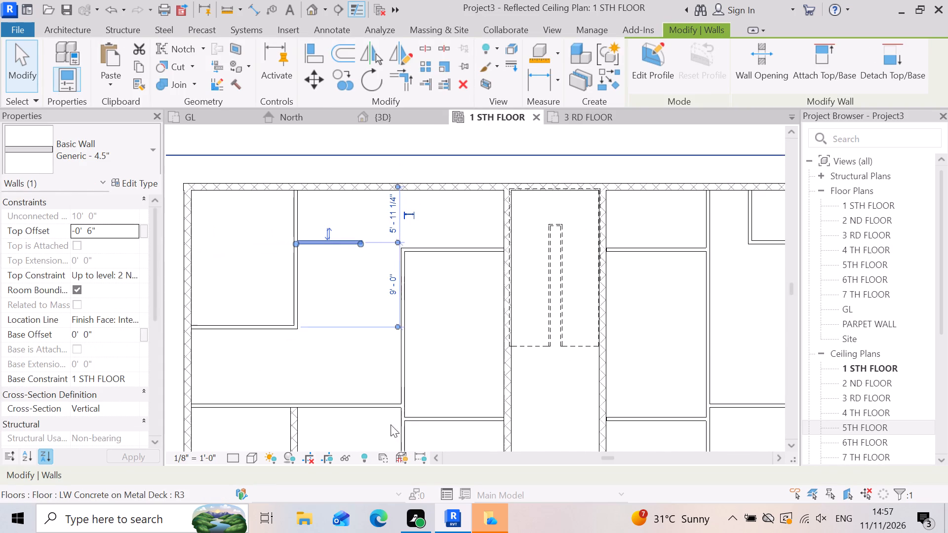
scroll(489, 268, down, 4)
scroll(420, 180, up, 5)
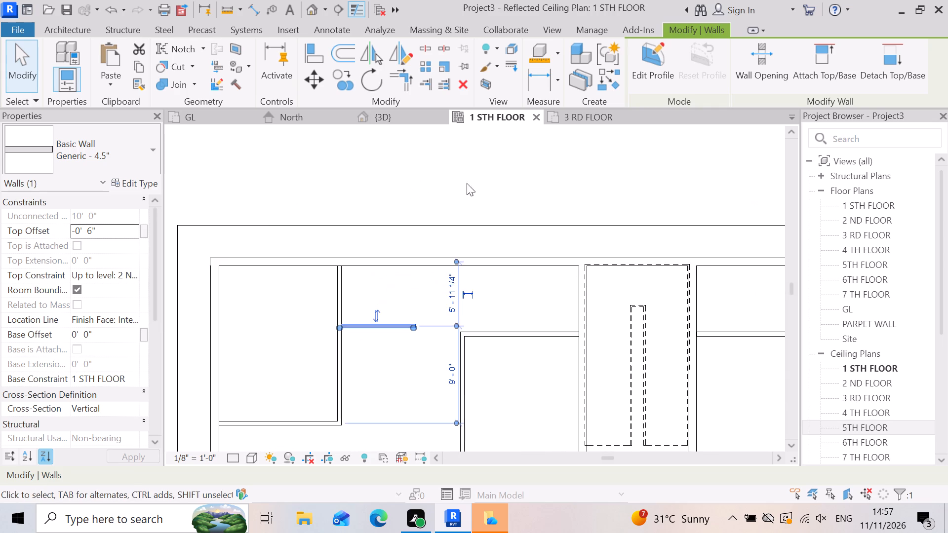
click(482, 168)
scroll(366, 307, down, 4)
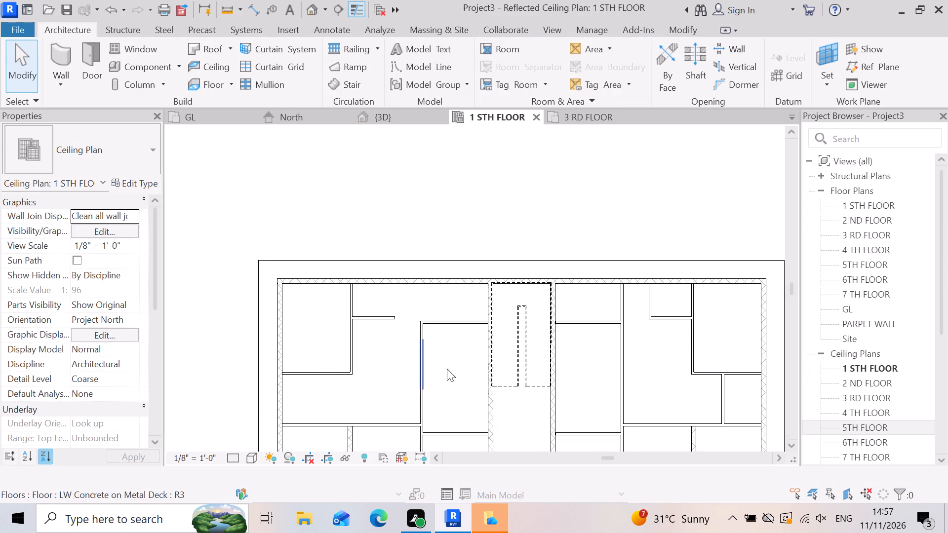
scroll(495, 340, down, 5)
scroll(559, 441, up, 7)
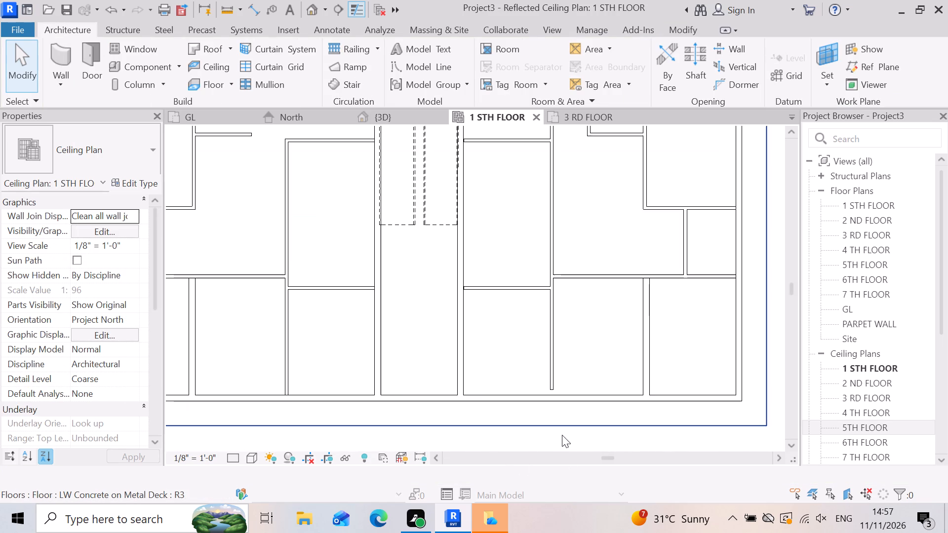
Extend the south end of the 4.5" partition wall east of the central bay to the inner face of the south exterior wall.
click(547, 383)
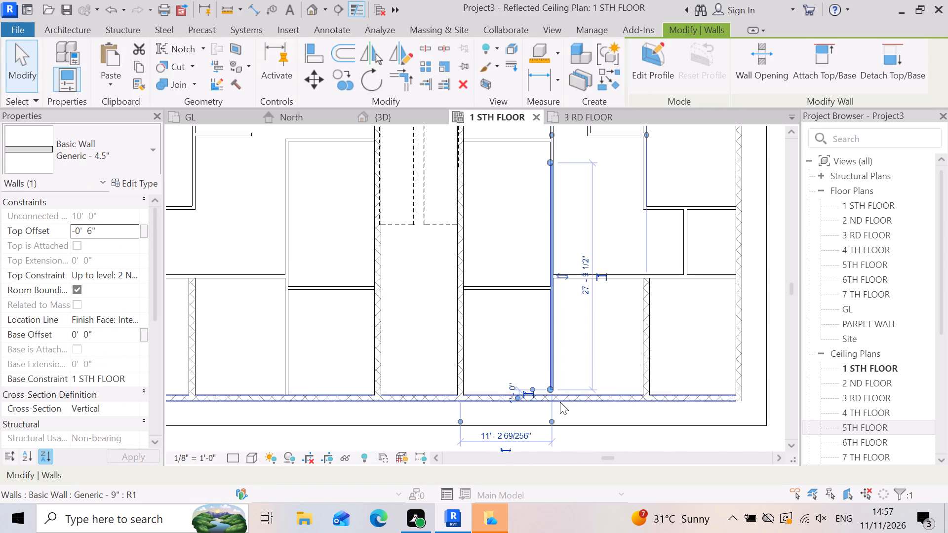
scroll(559, 402, up, 4)
drag(540, 375, 541, 388)
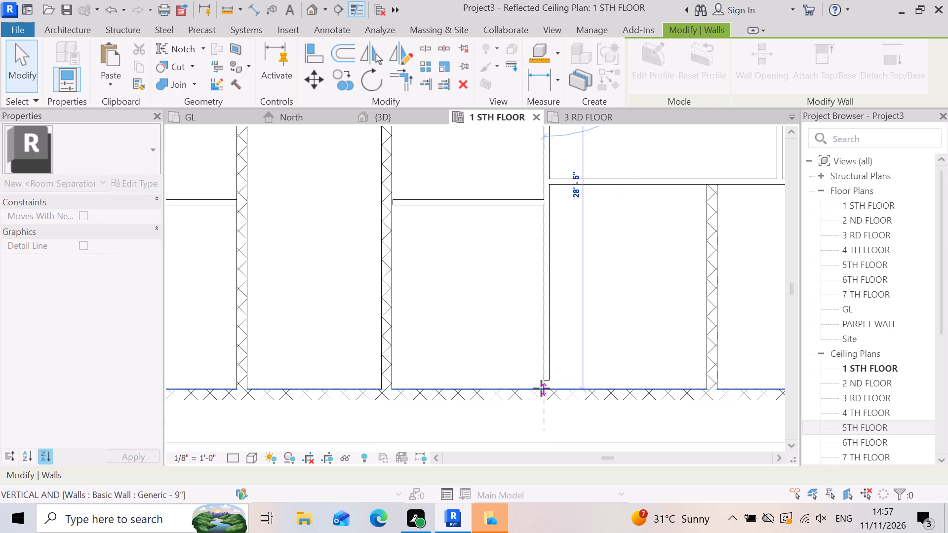
click(541, 388)
scroll(515, 376, down, 7)
drag(681, 409, 686, 407)
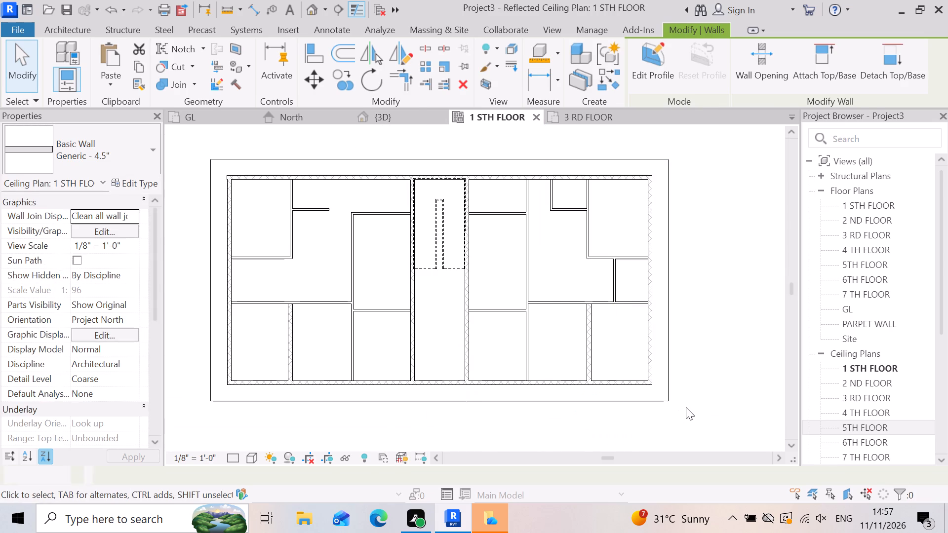
Examine the short partition and the adjoining room wall in the northwest part of the 1 STH FLOOR ceiling plan.
scroll(508, 358, down, 4)
scroll(269, 381, up, 3)
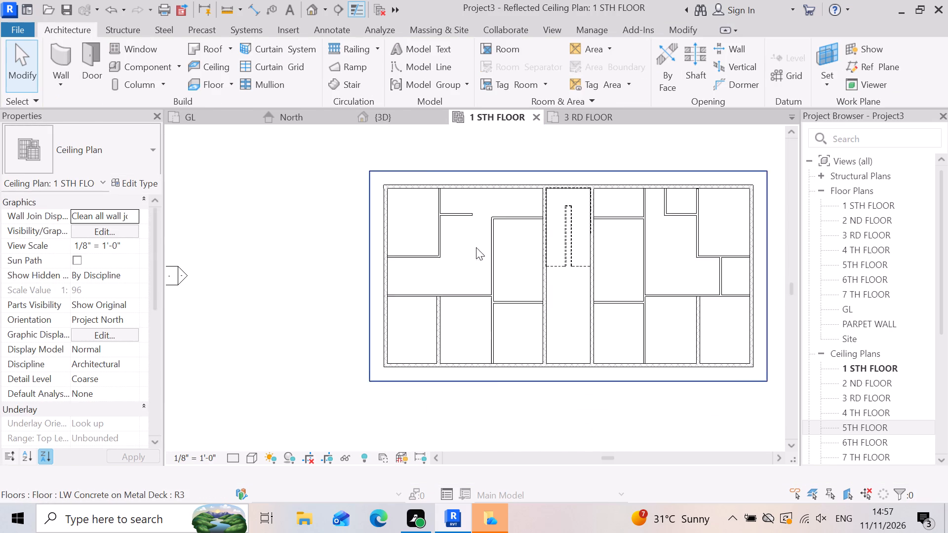
scroll(469, 228, up, 7)
click(460, 198)
scroll(478, 348, down, 4)
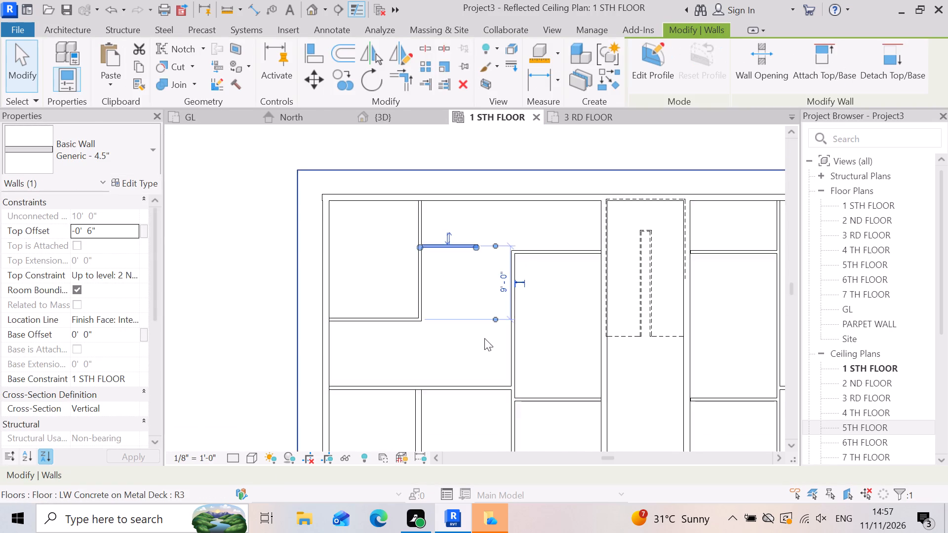
scroll(455, 281, up, 4)
click(406, 323)
scroll(442, 299, down, 10)
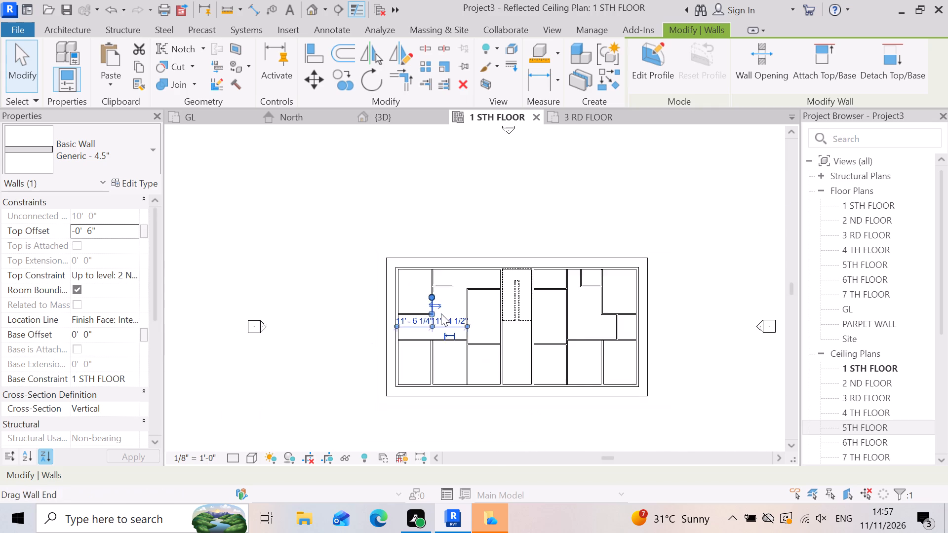
scroll(441, 313, down, 4)
click(325, 403)
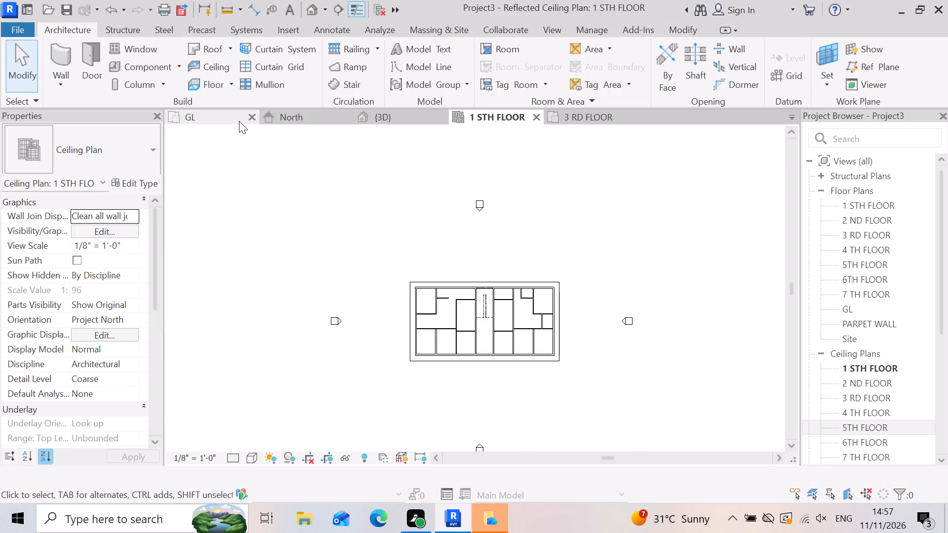
Open the GL floor plan and examine the window positions along the exterior walls as a reference.
click(220, 124)
click(547, 388)
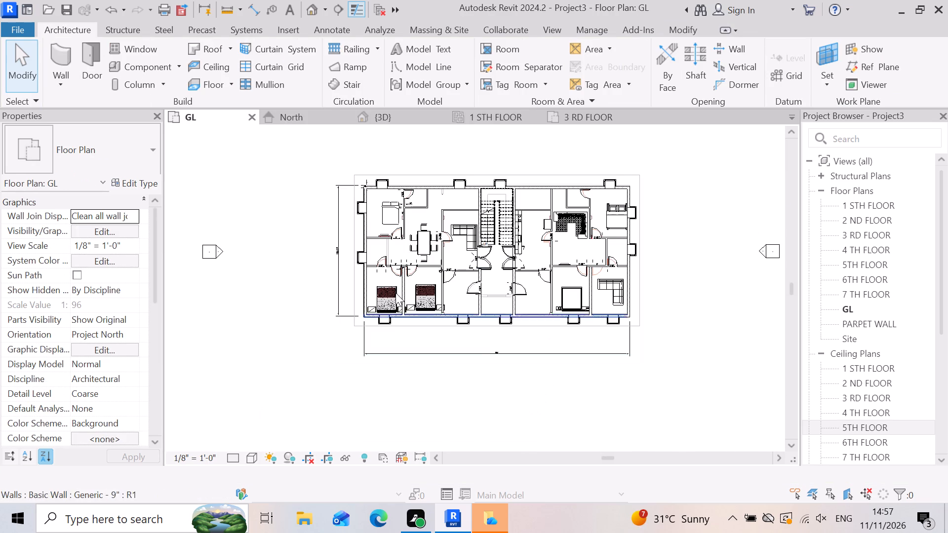
scroll(395, 294, up, 9)
scroll(557, 345, down, 3)
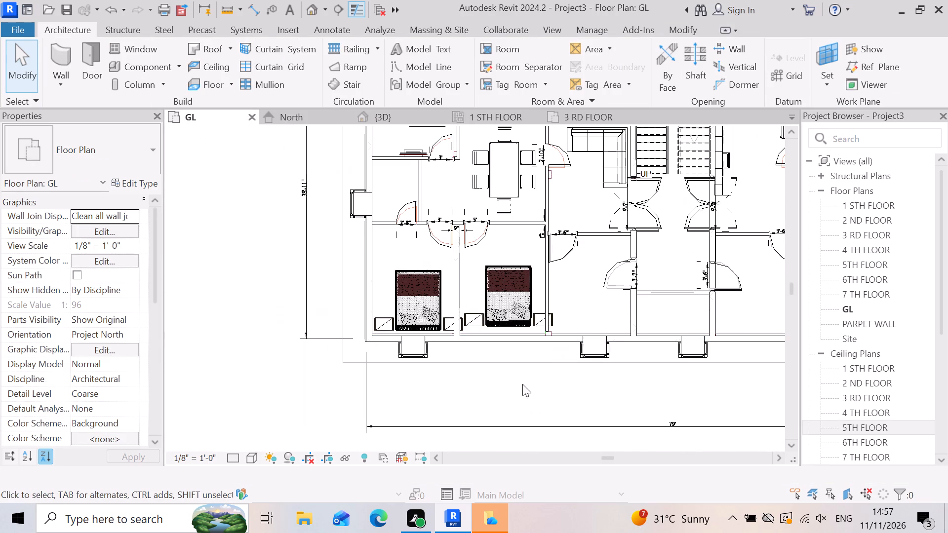
scroll(410, 331, up, 3)
scroll(570, 394, down, 6)
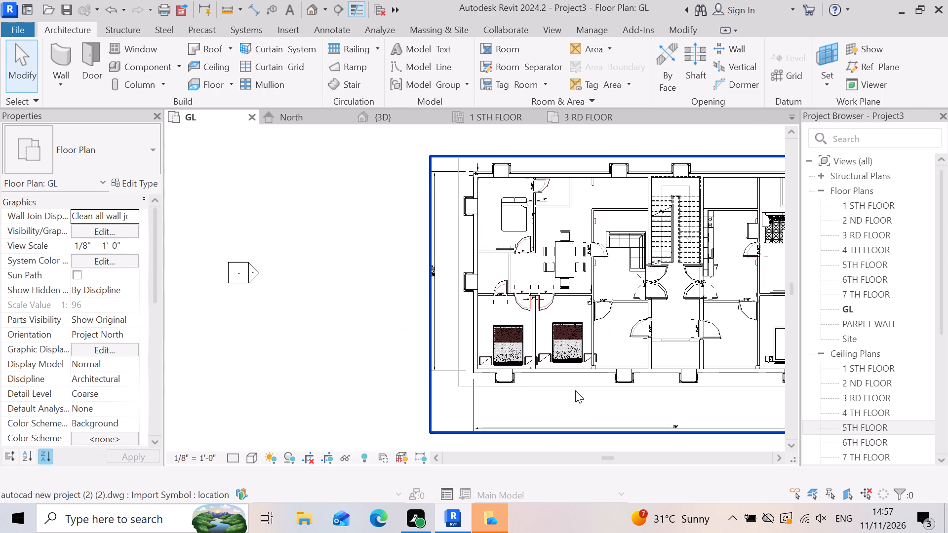
scroll(495, 400, down, 3)
scroll(557, 427, down, 2)
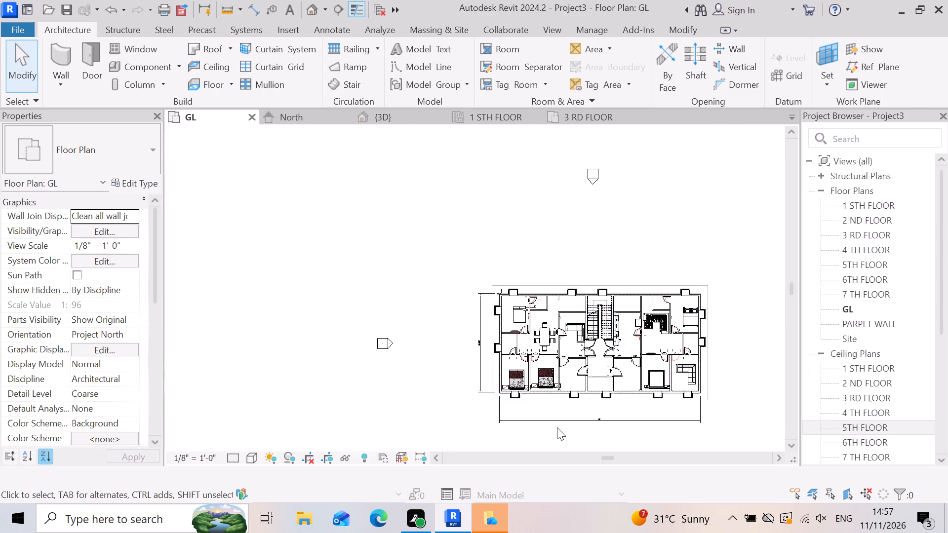
scroll(579, 433, up, 2)
scroll(359, 359, down, 2)
scroll(470, 423, up, 2)
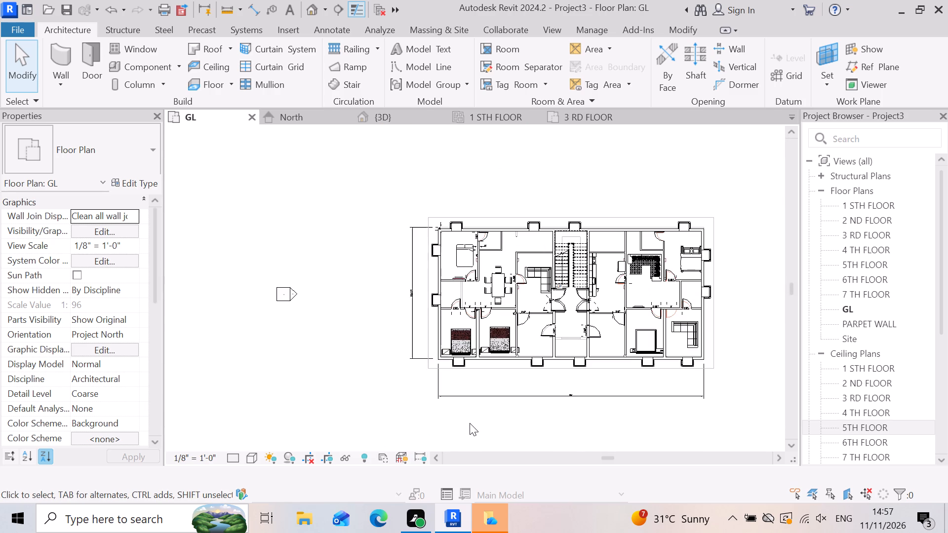
scroll(408, 360, down, 2)
scroll(462, 388, up, 2)
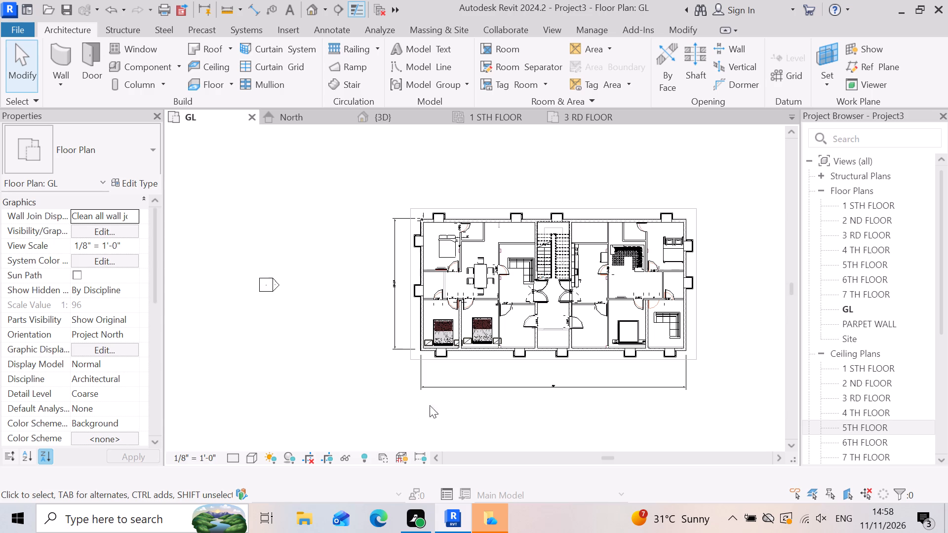
On the 3 RD FLOOR plan, place a 3' x 4' fixed round-top window in the southwest corner room's south wall, centred at 5'-8" each way.
click(599, 114)
scroll(271, 282, down, 8)
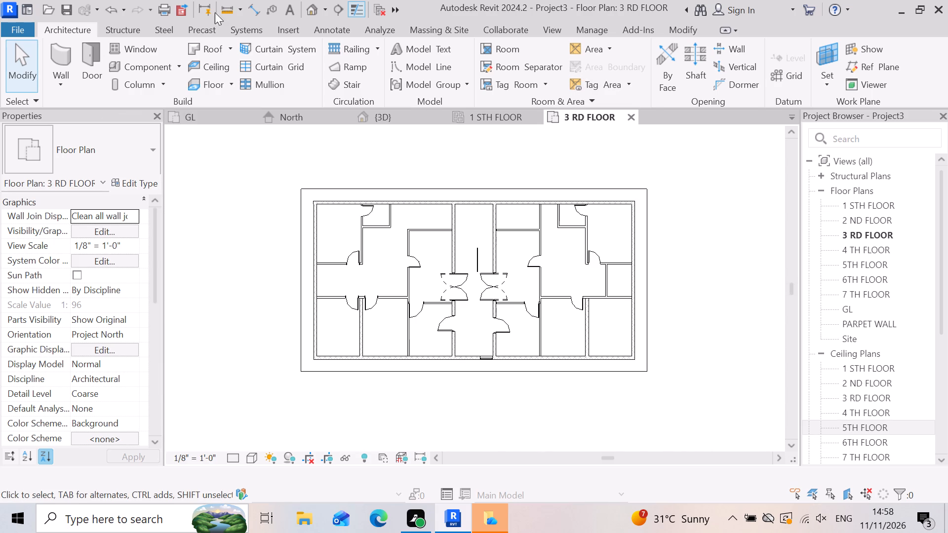
click(156, 47)
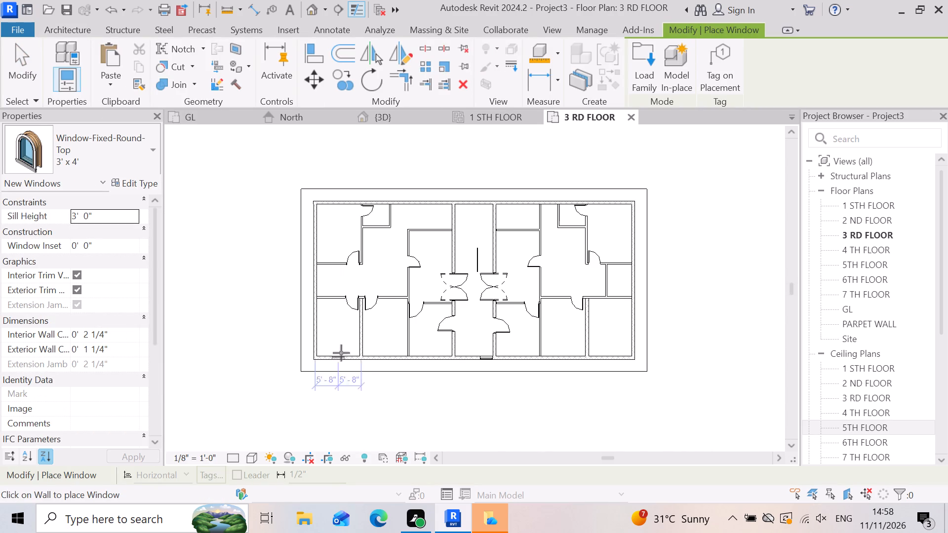
scroll(358, 363, up, 3)
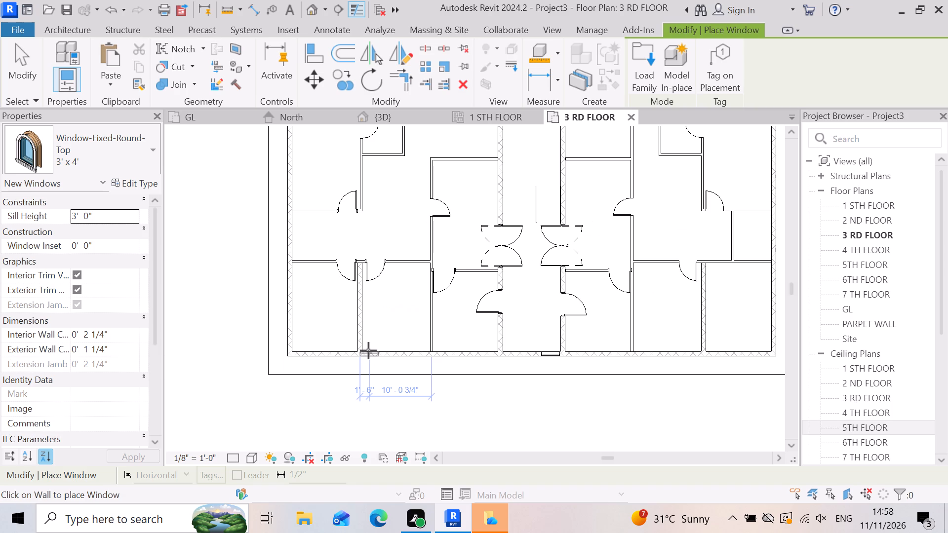
scroll(323, 359, up, 1)
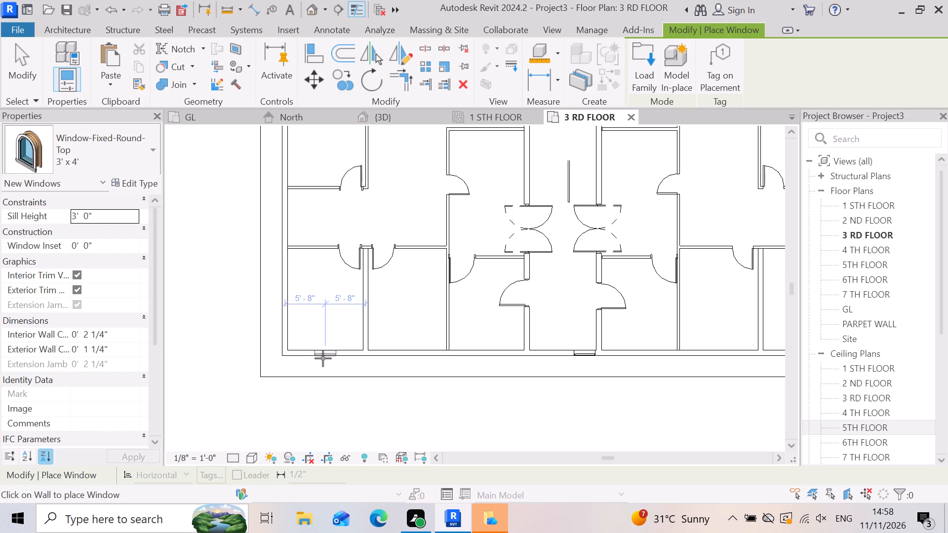
scroll(323, 358, up, 5)
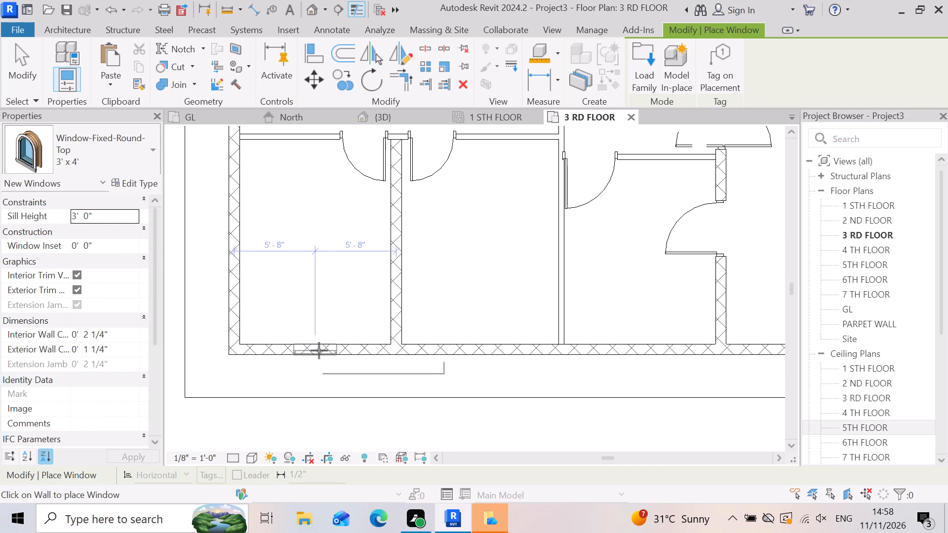
click(319, 350)
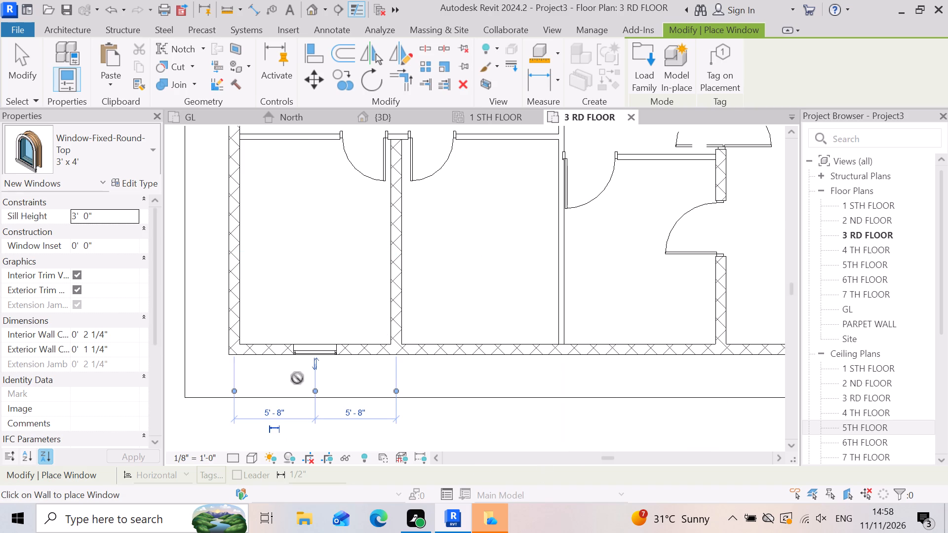
Place another 3' x 4' round-top window in the south wall of the room just west of the central bay, 4'-6" from the bay wall.
scroll(297, 378, down, 3)
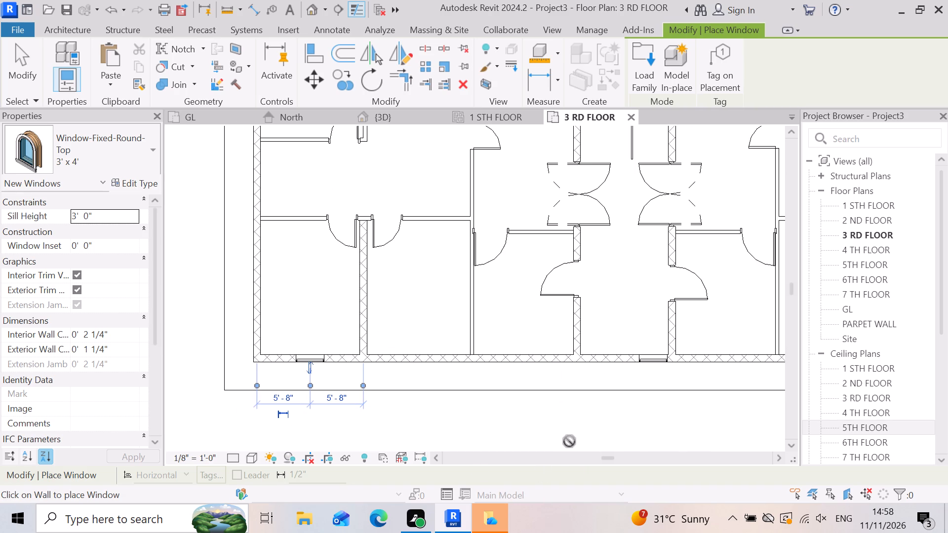
scroll(515, 371, up, 2)
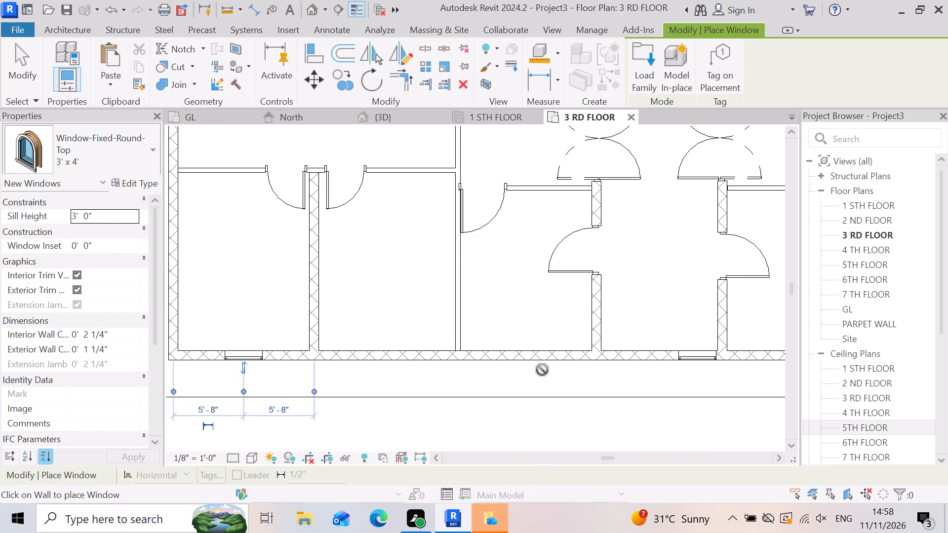
click(540, 361)
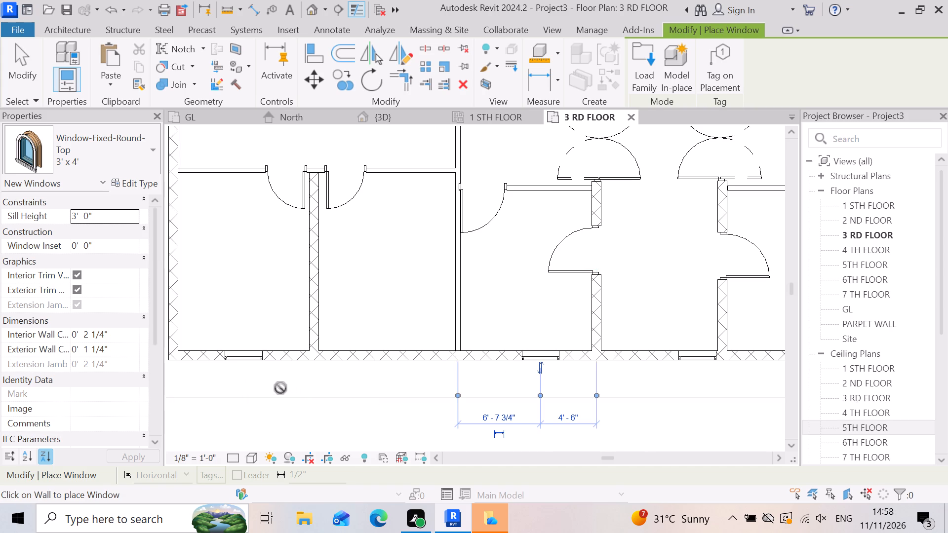
scroll(324, 409, down, 6)
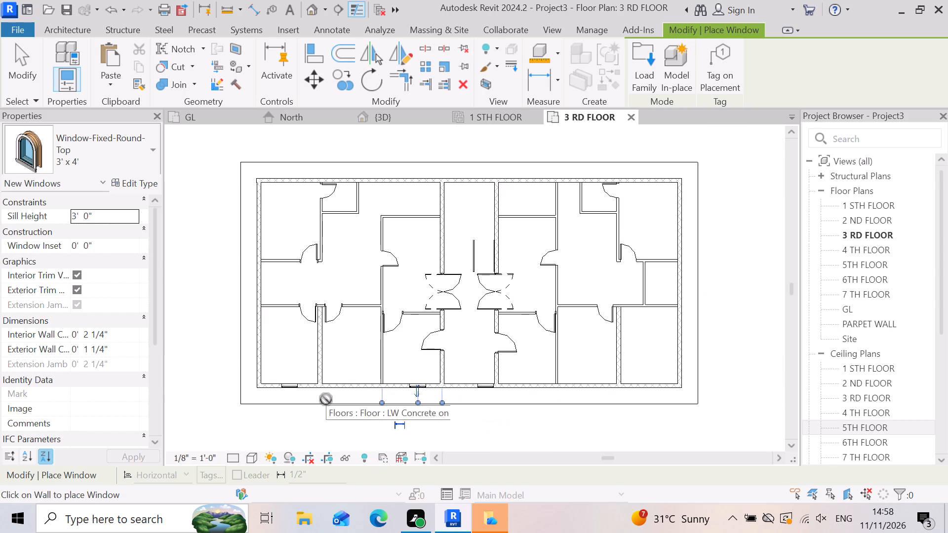
Place two 3' x 4' round-top windows in the south wall's east part: one at 5'-9 3/8" each way, one 3'-0" from the southeast corner.
scroll(621, 400, up, 2)
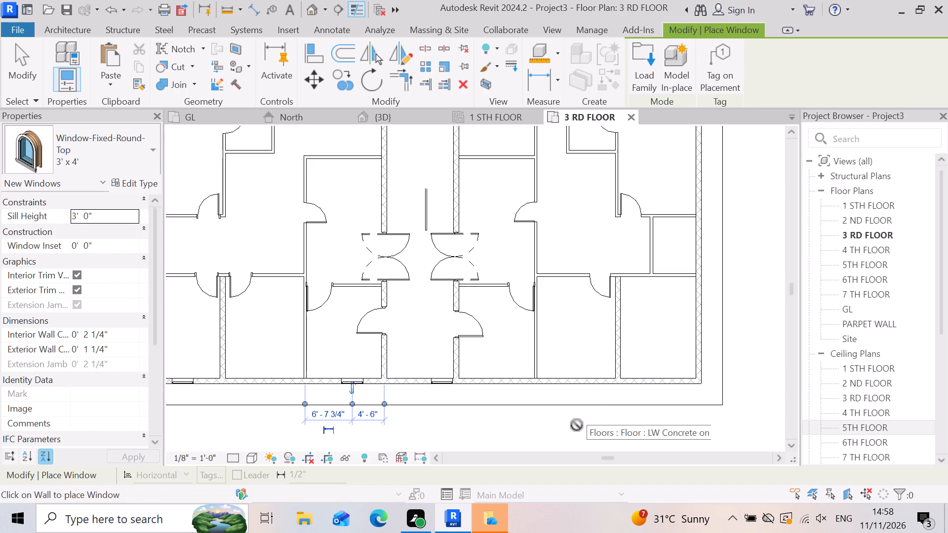
click(572, 381)
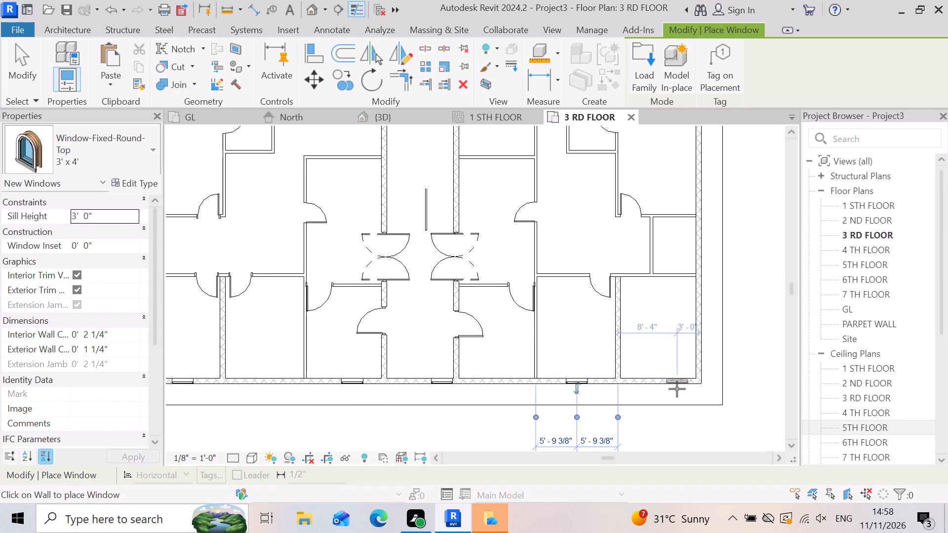
click(677, 386)
scroll(564, 449, down, 2)
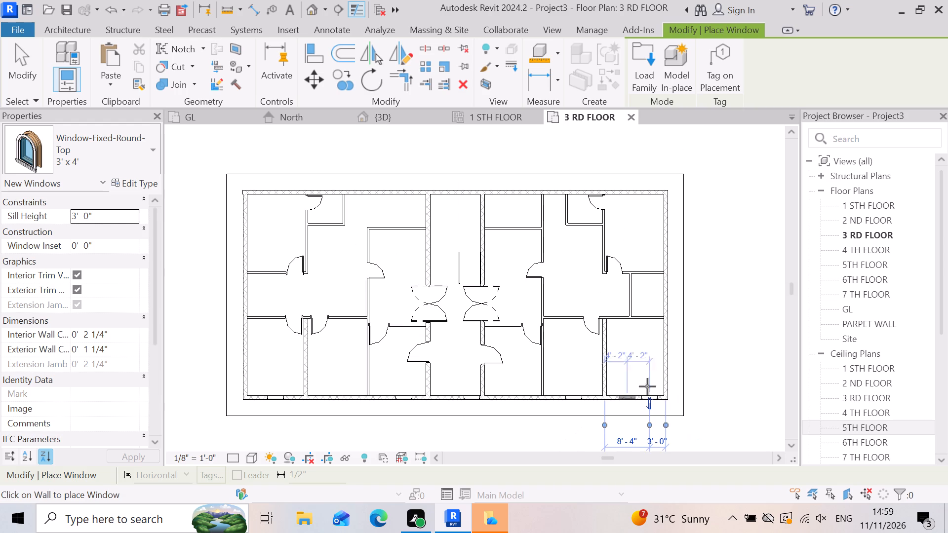
Place two round-top windows in the east wall: northeast room, 5'-6" from its south partition, and the small room below, centred at 4'-2 1/4".
scroll(676, 319, up, 5)
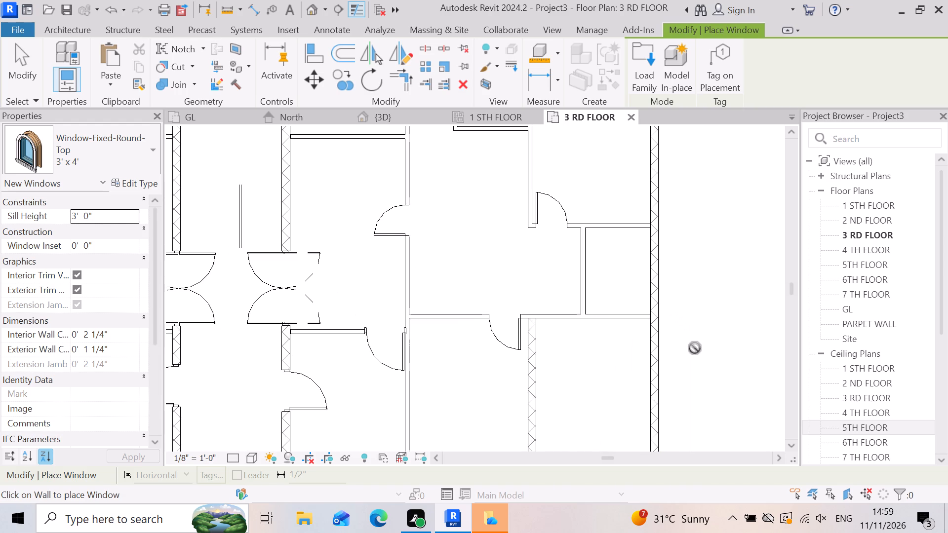
scroll(674, 332, down, 3)
scroll(680, 199, up, 3)
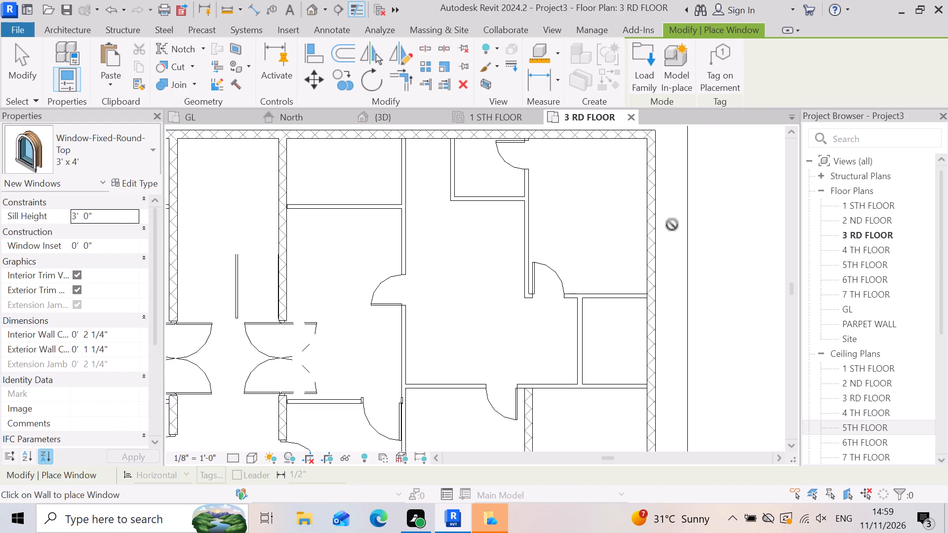
click(656, 236)
scroll(591, 242, down, 4)
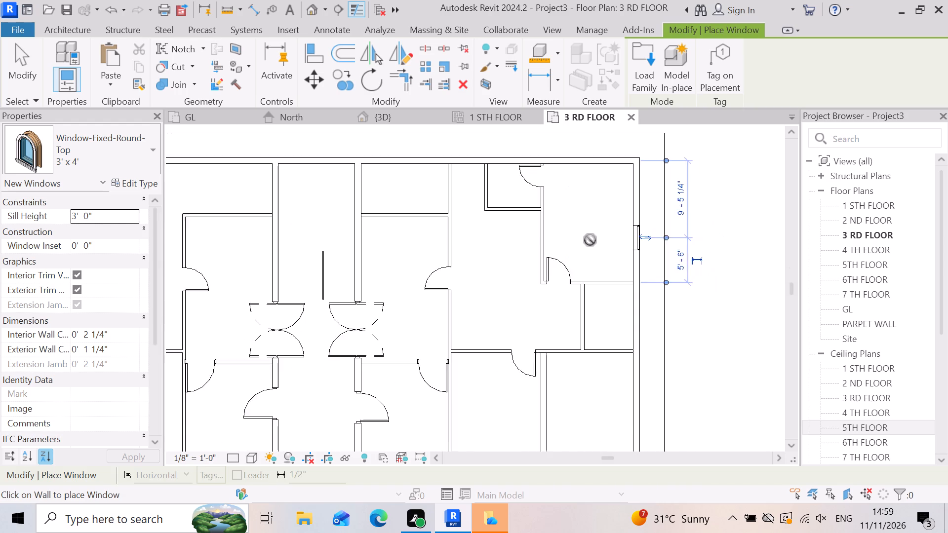
scroll(590, 240, down, 1)
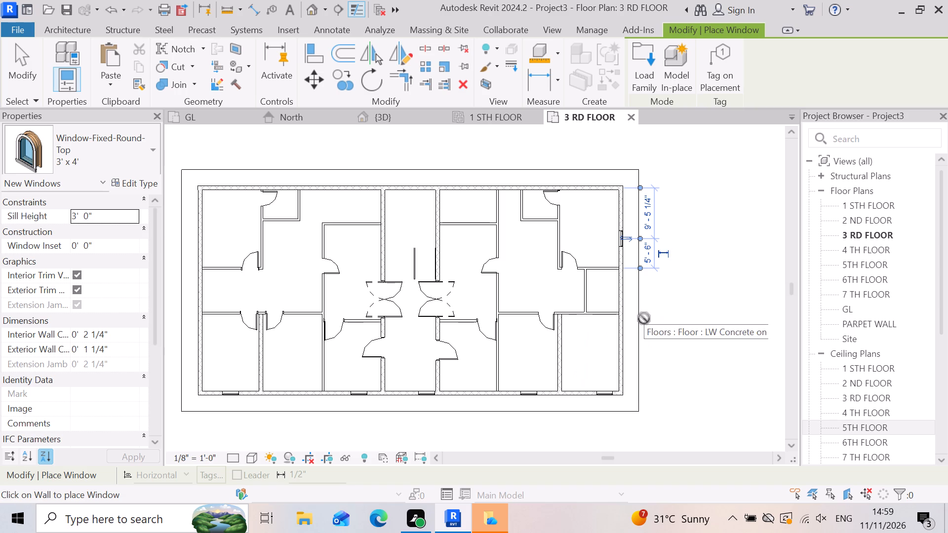
scroll(638, 301, up, 2)
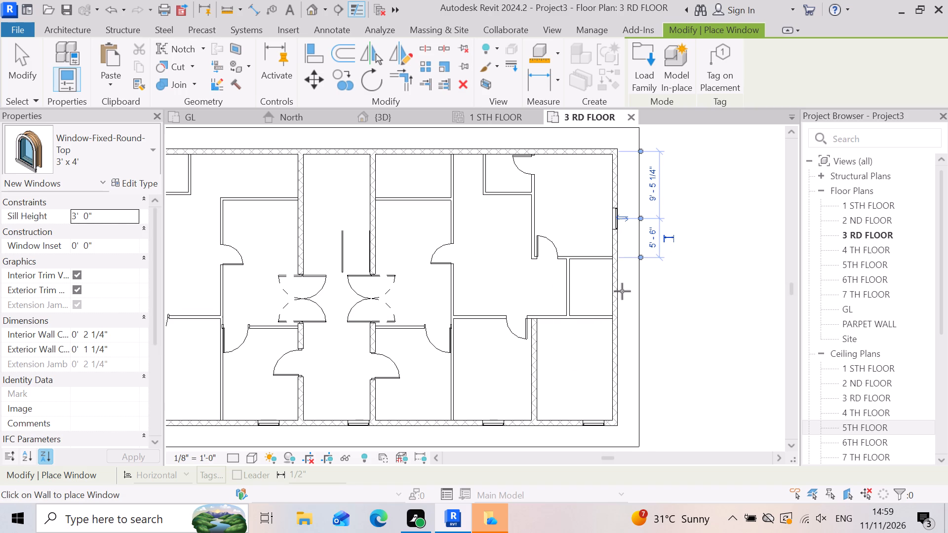
click(619, 293)
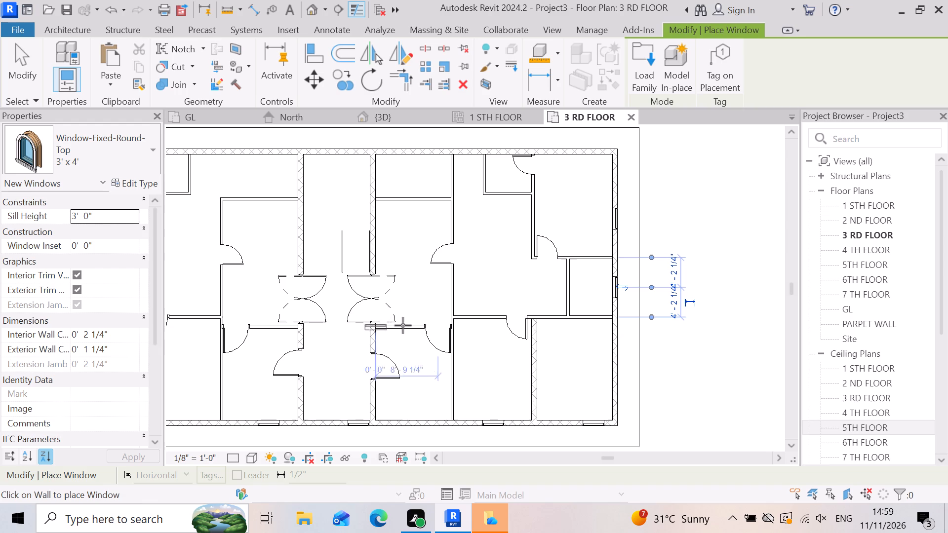
Place a 3' x 4' round-top window in the northwest corner room's north wall, 3'-0" from the west wall.
scroll(556, 302, up, 3)
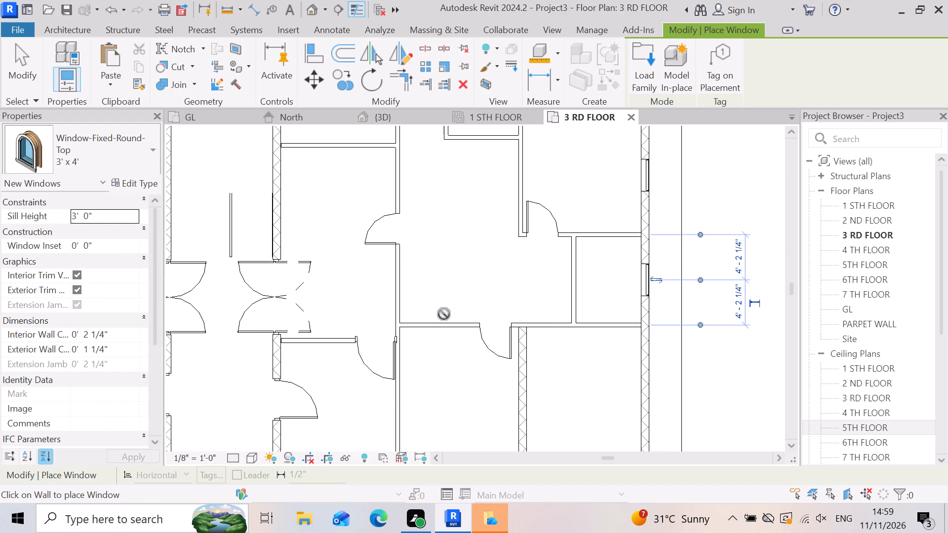
scroll(489, 282, down, 3)
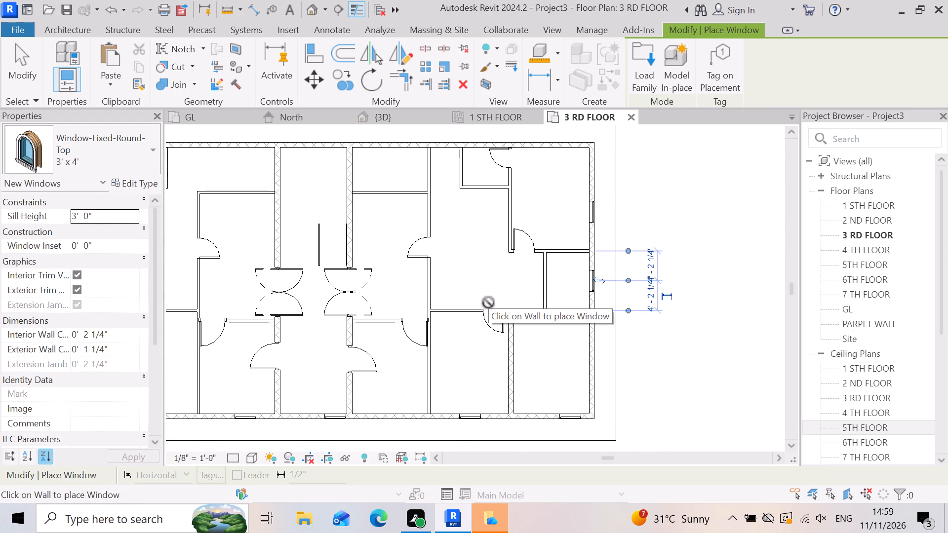
scroll(586, 321, down, 6)
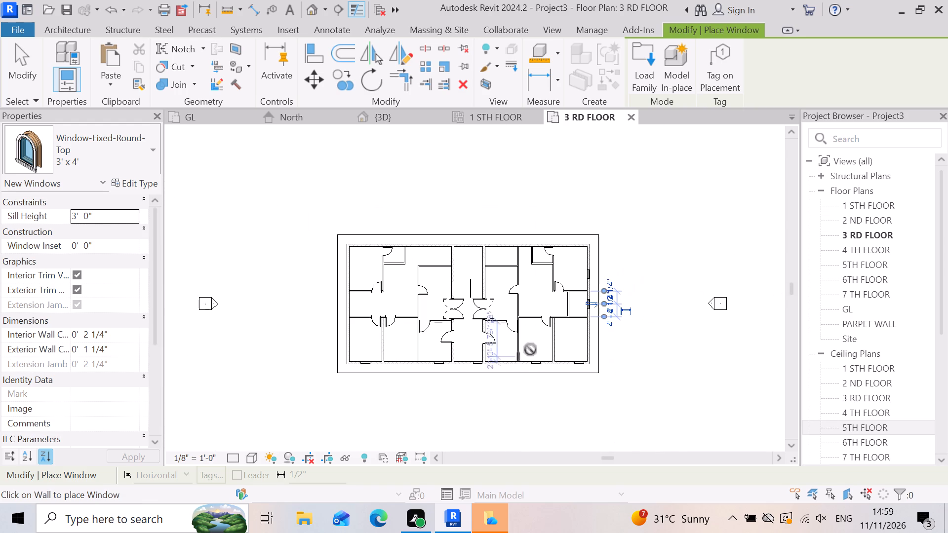
scroll(574, 323, up, 3)
scroll(531, 356, down, 3)
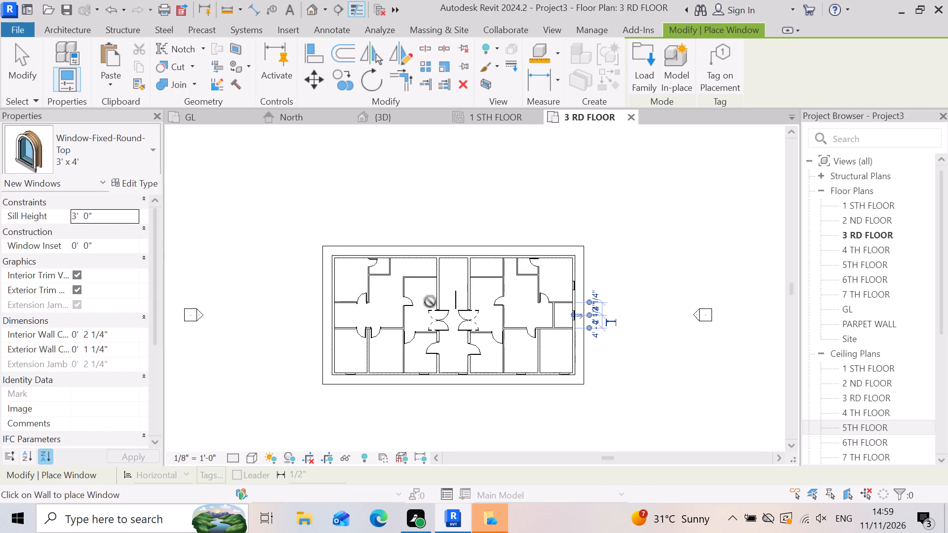
scroll(375, 262, up, 6)
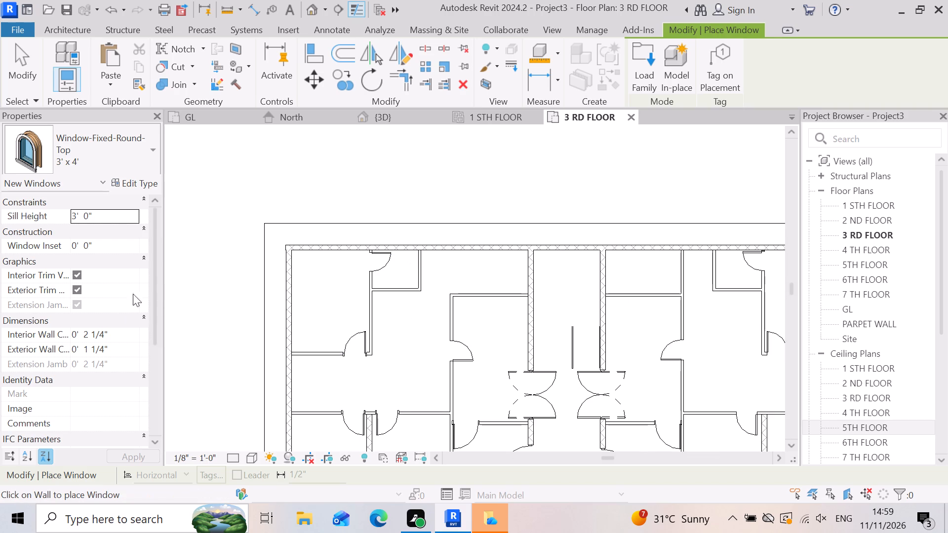
scroll(436, 239, down, 4)
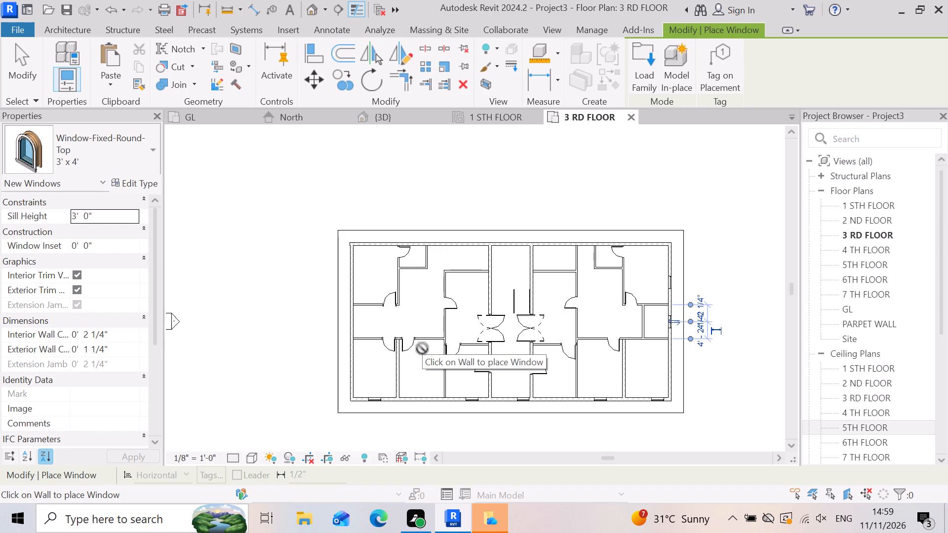
scroll(379, 218, up, 5)
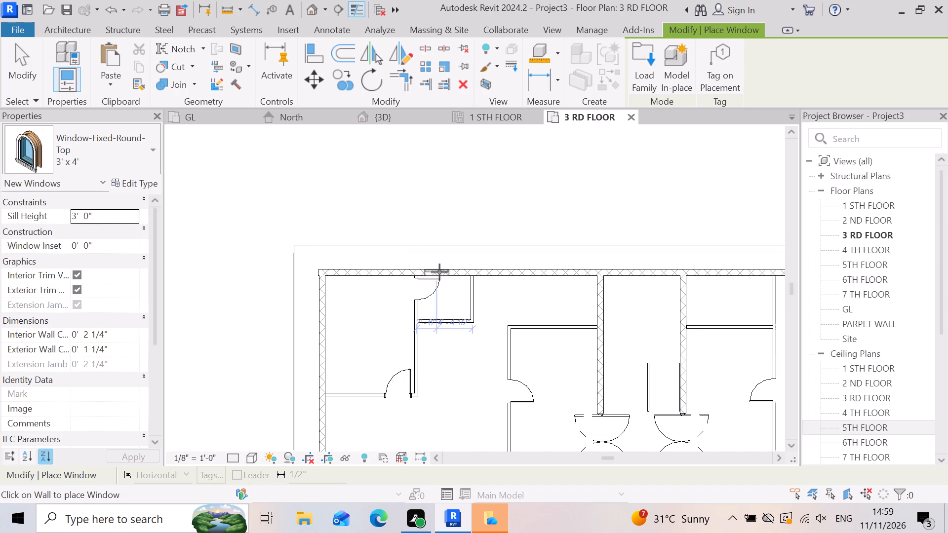
scroll(334, 270, up, 5)
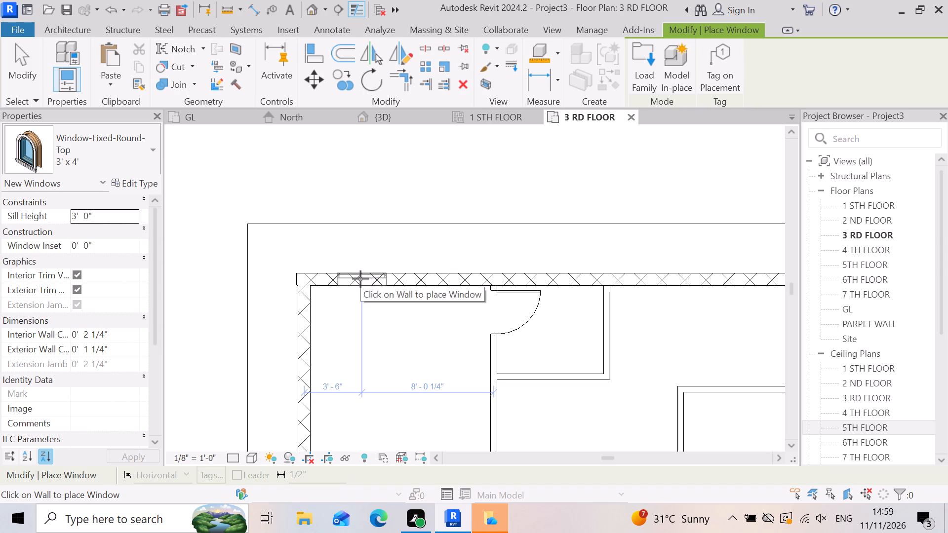
click(355, 280)
scroll(336, 305, down, 3)
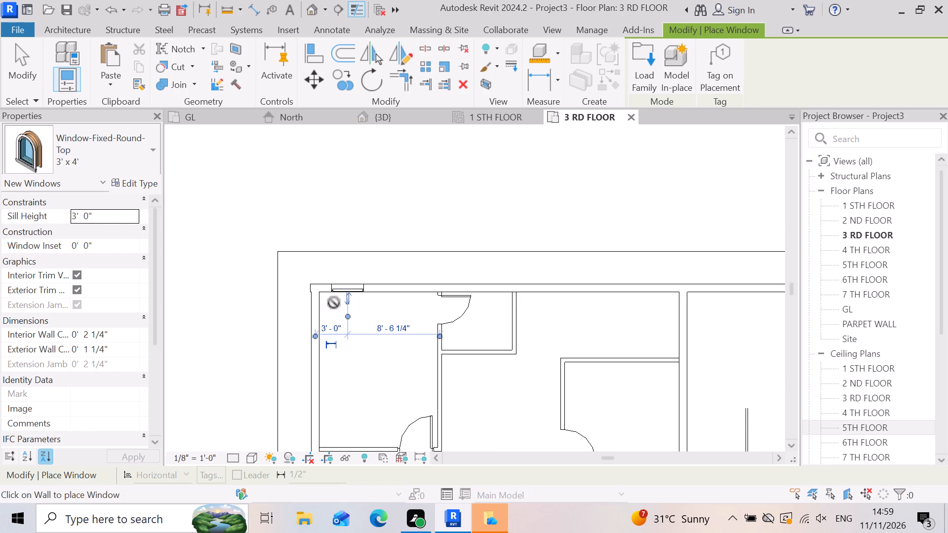
Place two round-top windows in the north wall: one 6'-6" east of the northwest closet partition, one centred in the central bay.
scroll(522, 288, up, 2)
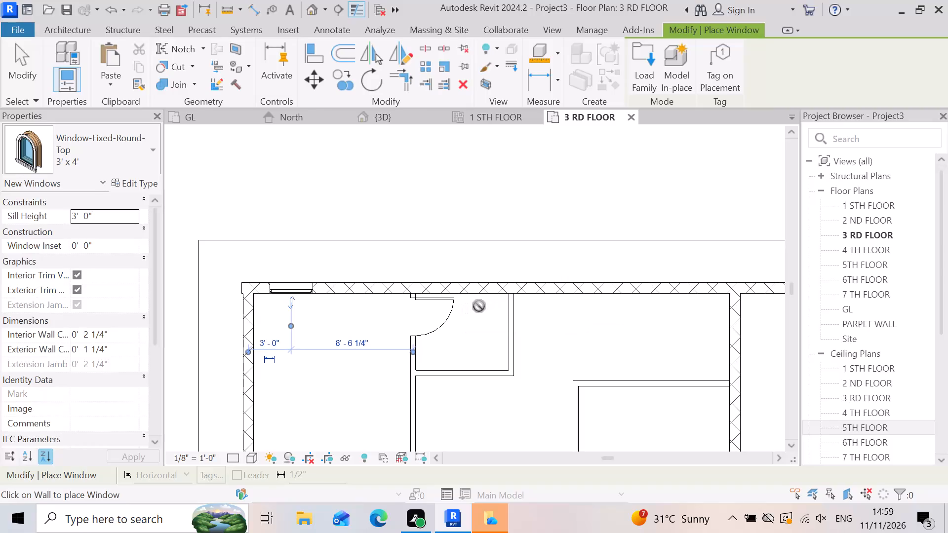
scroll(444, 312, down, 3)
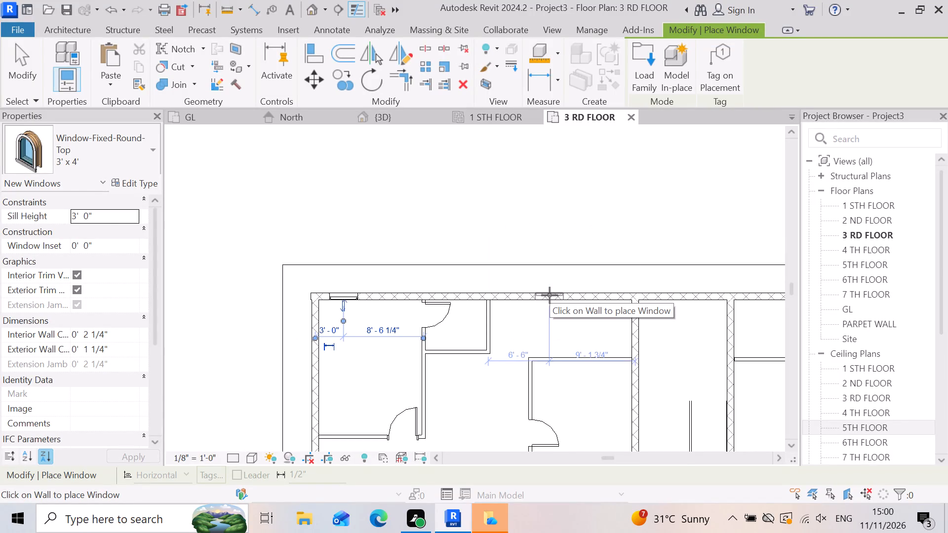
click(548, 293)
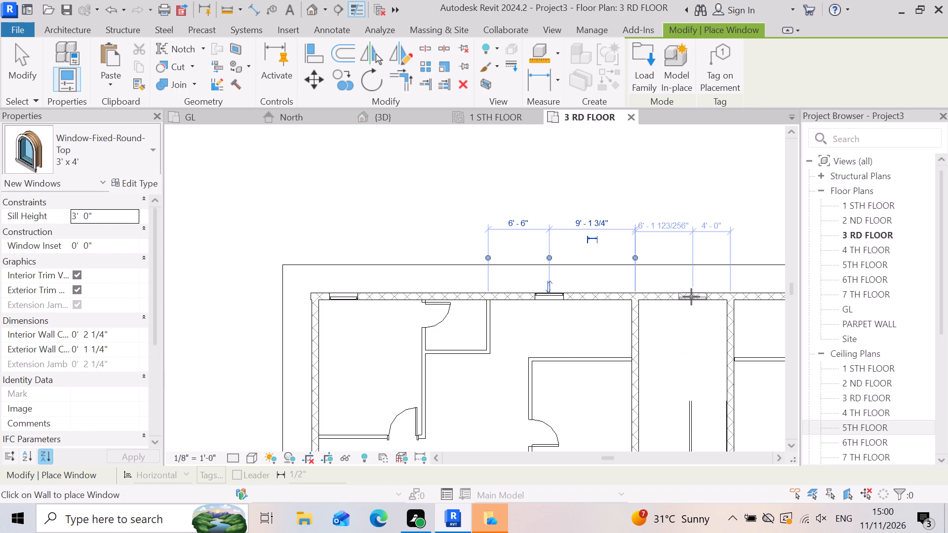
click(689, 297)
scroll(453, 304, down, 7)
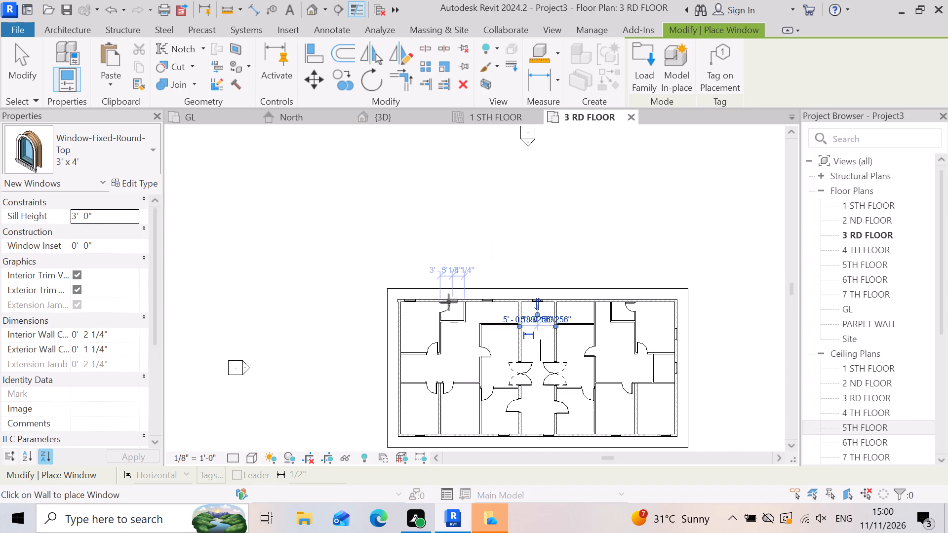
Place a 3' x 4' round-top window in the northeast corner room's north wall, 3'-6" from the east wall.
scroll(441, 305, down, 3)
scroll(554, 285, up, 7)
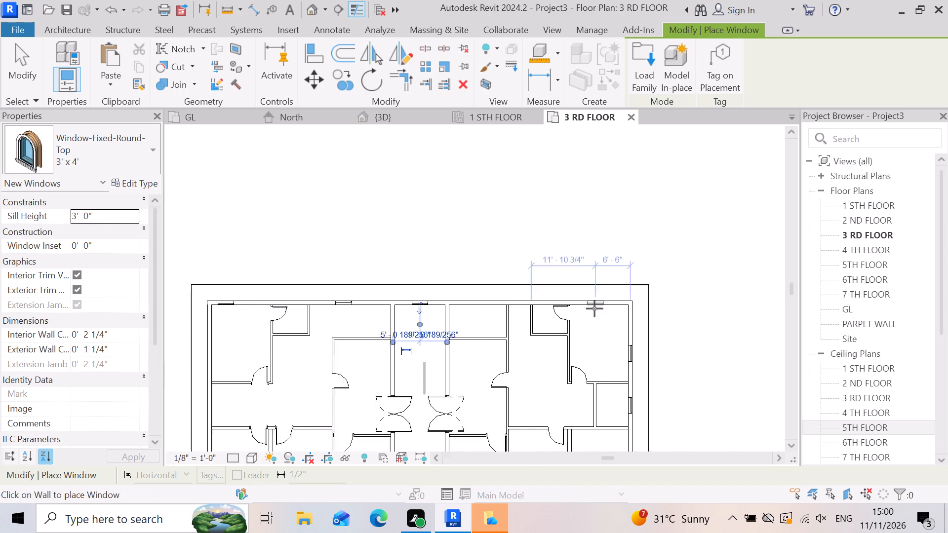
scroll(594, 308, up, 5)
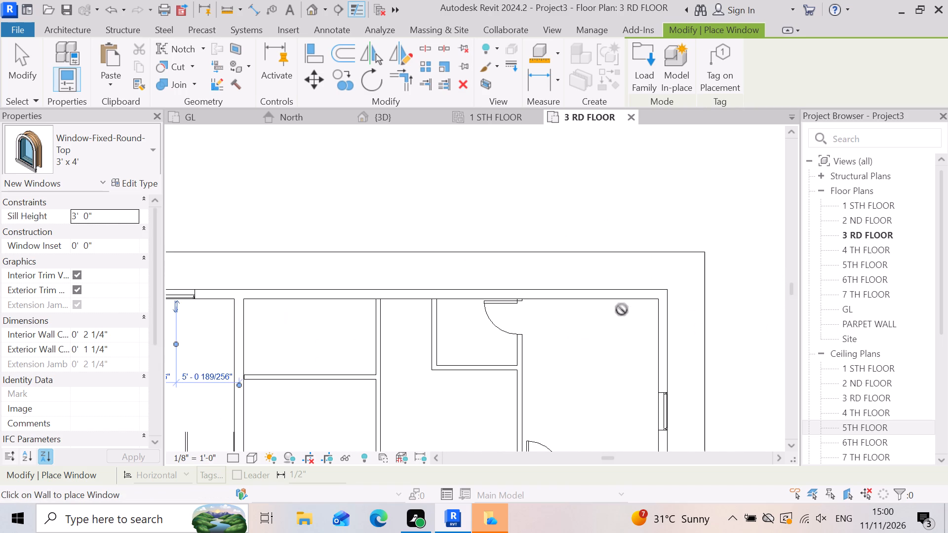
click(620, 291)
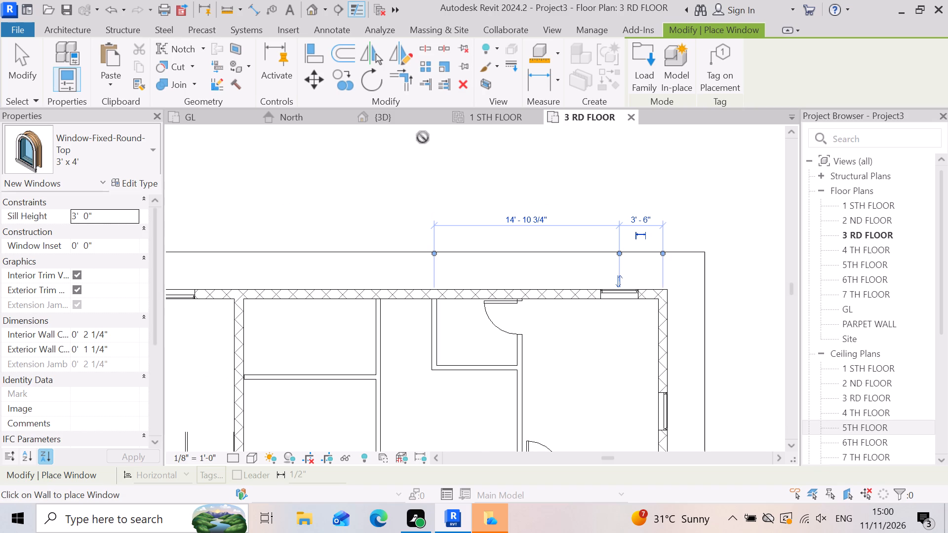
End window placement and examine the front facade's windows and the floor slab edges at the southwest corner in the 3D view.
click(410, 112)
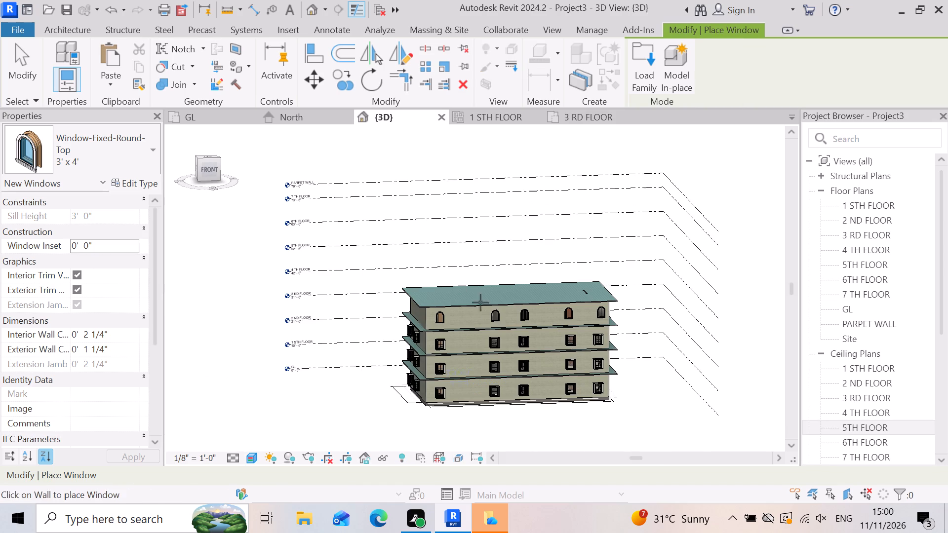
key(Escape)
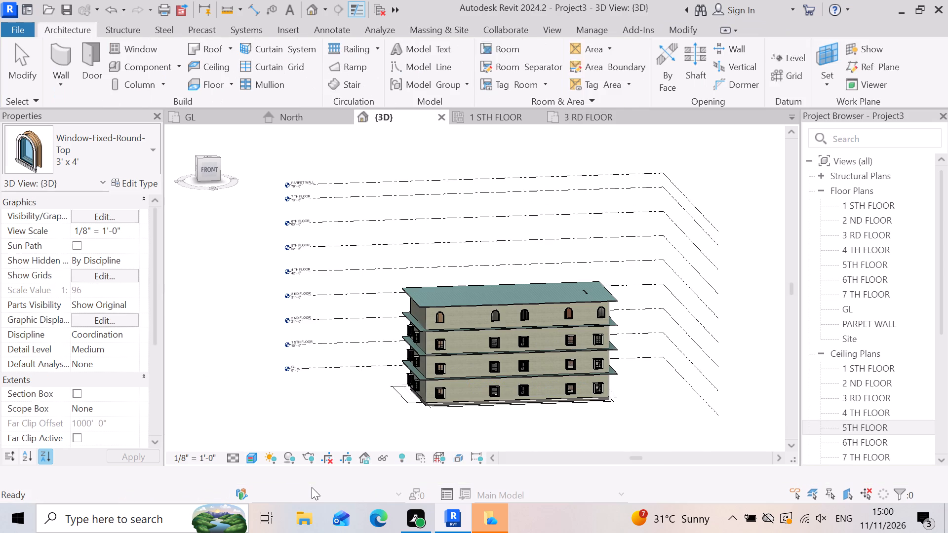
scroll(437, 396, up, 3)
scroll(668, 278, up, 2)
scroll(484, 300, up, 1)
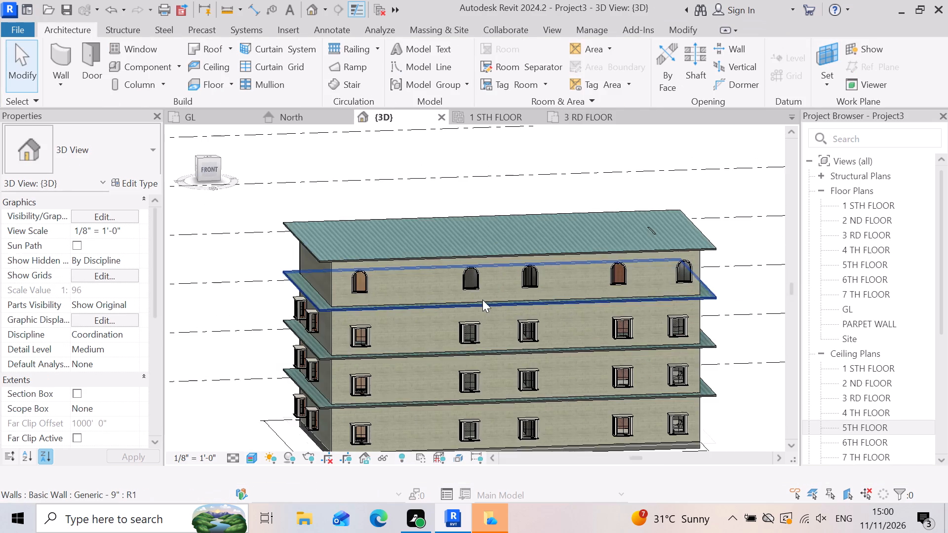
scroll(482, 300, up, 4)
scroll(454, 339, down, 6)
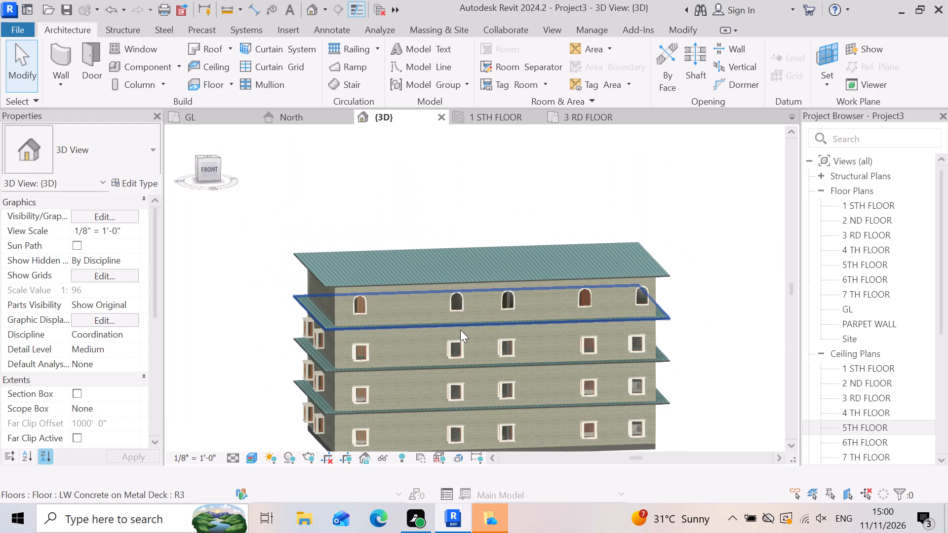
scroll(337, 335, up, 6)
scroll(352, 314, down, 3)
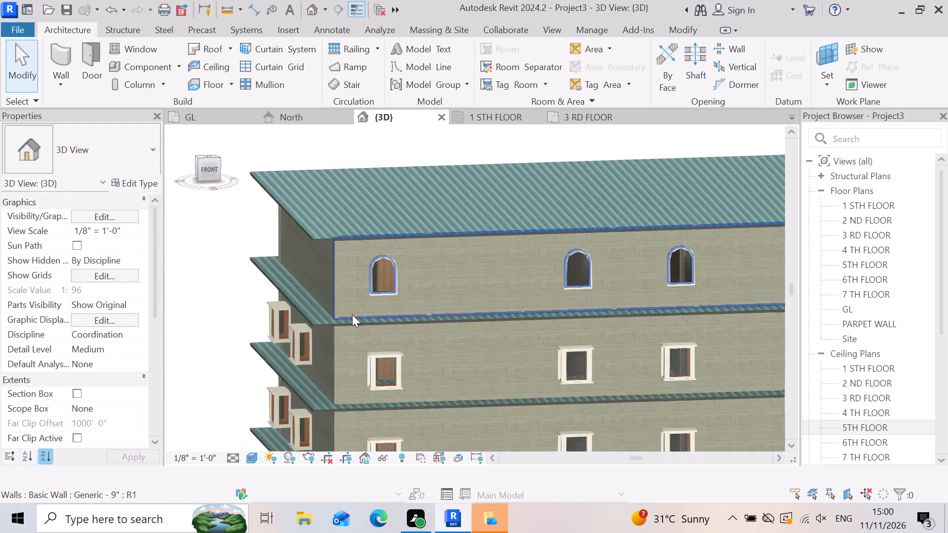
scroll(304, 367, up, 18)
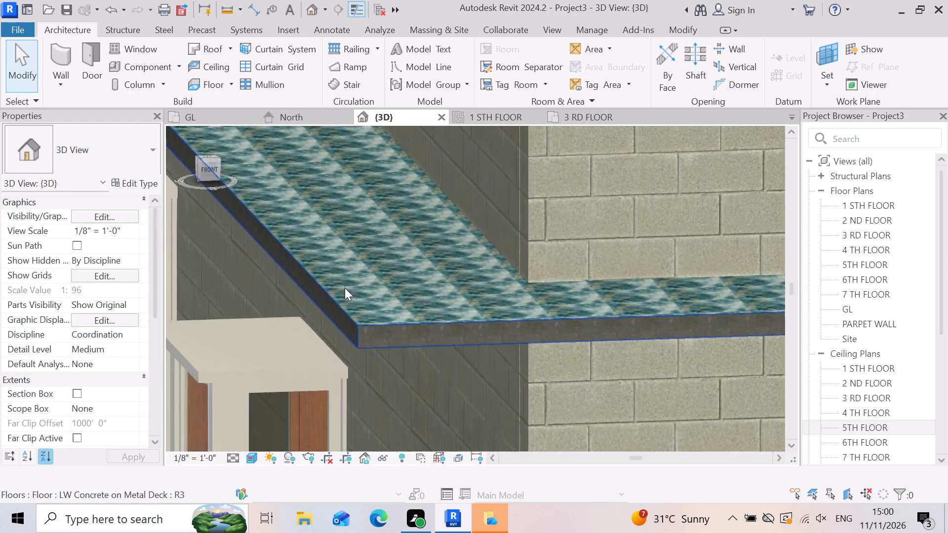
scroll(345, 288, up, 4)
scroll(357, 389, down, 4)
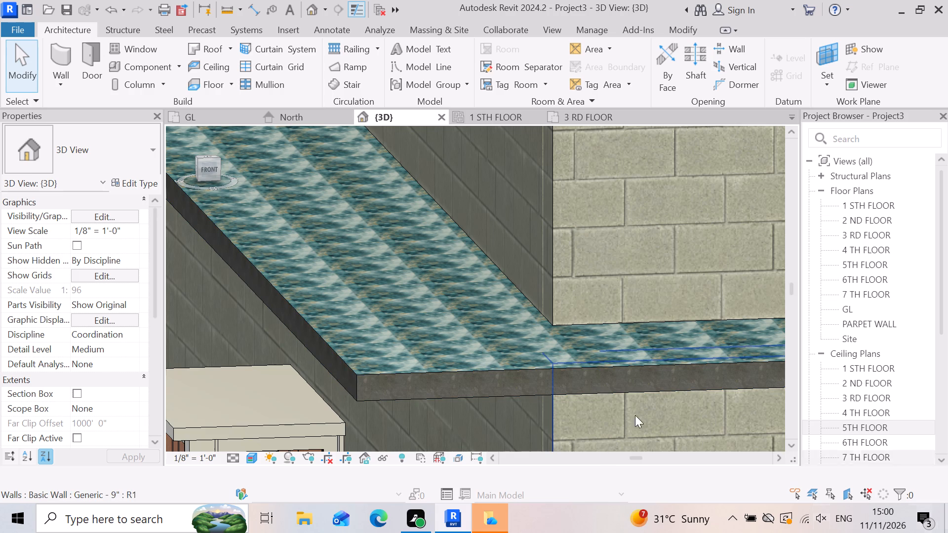
scroll(568, 335, down, 3)
scroll(445, 336, up, 1)
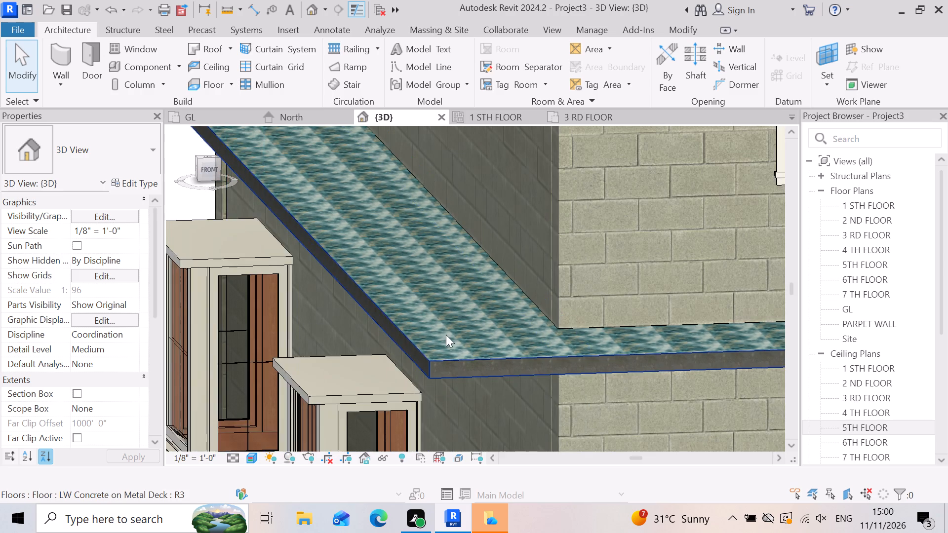
scroll(446, 335, up, 1)
scroll(440, 337, down, 8)
scroll(576, 315, up, 2)
scroll(526, 274, up, 9)
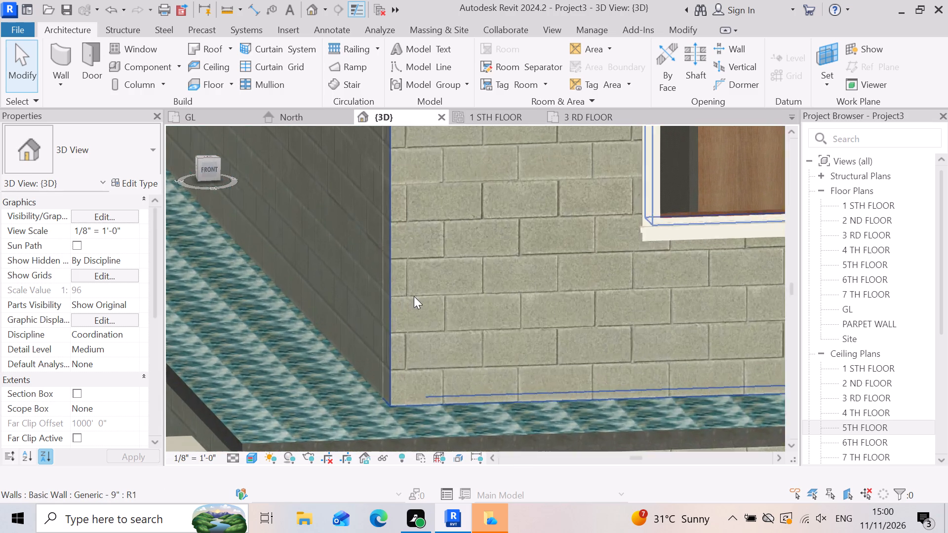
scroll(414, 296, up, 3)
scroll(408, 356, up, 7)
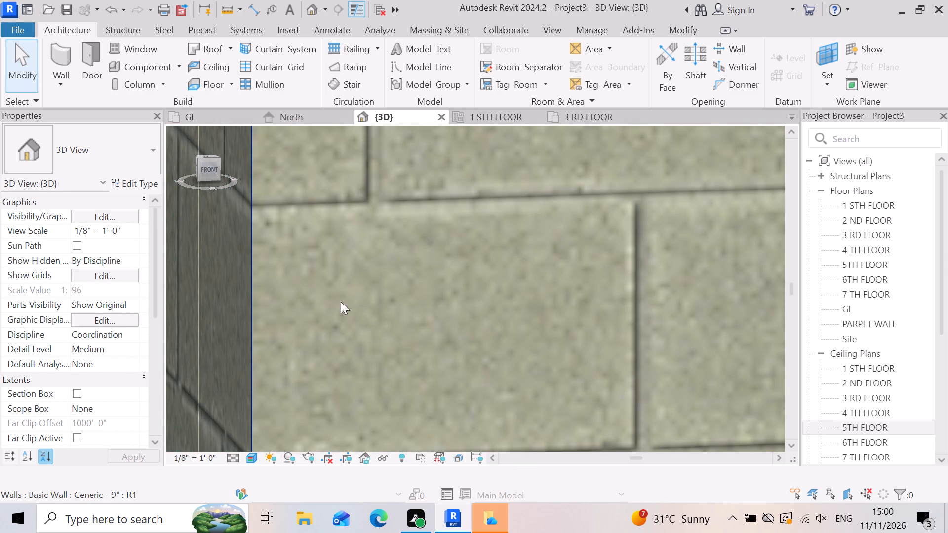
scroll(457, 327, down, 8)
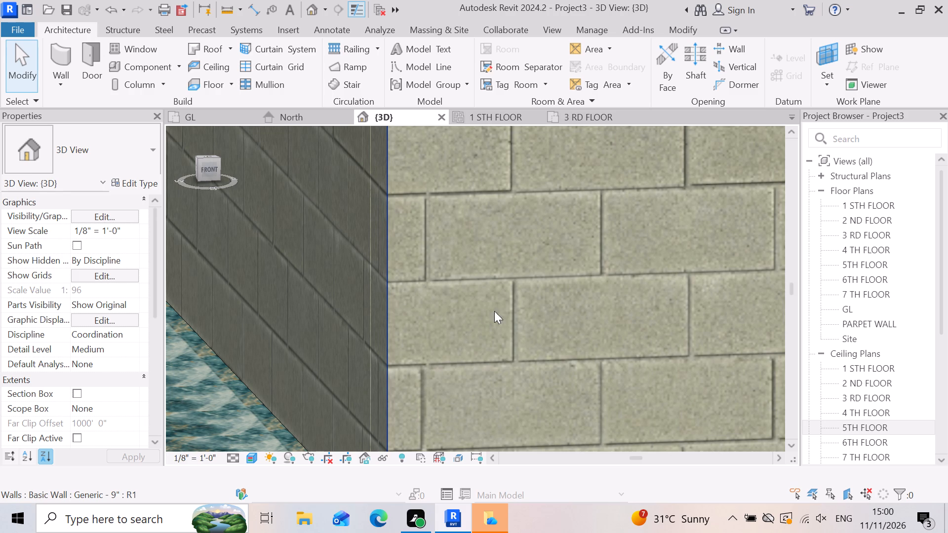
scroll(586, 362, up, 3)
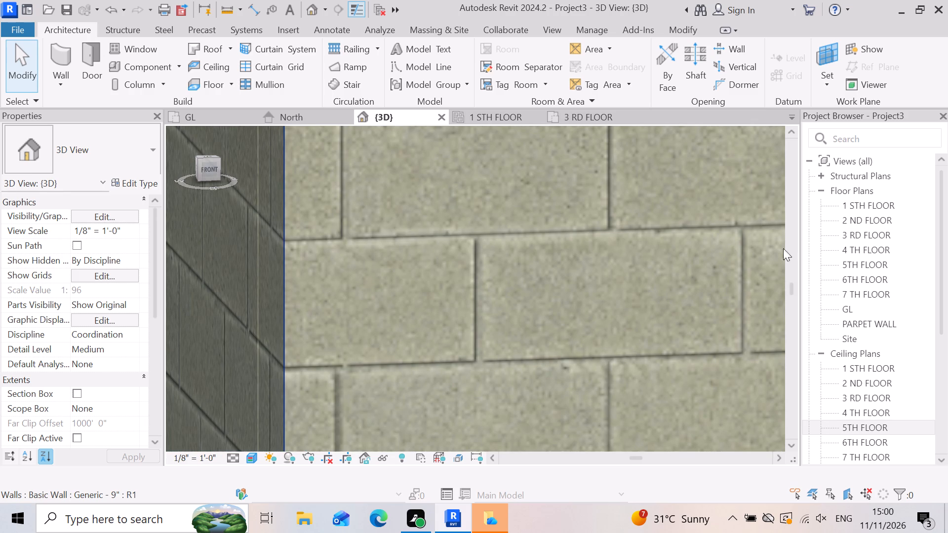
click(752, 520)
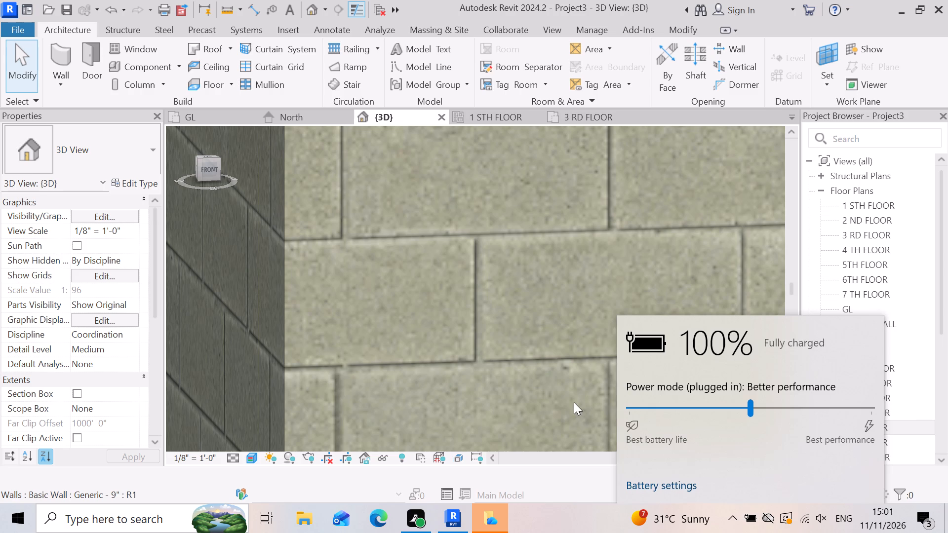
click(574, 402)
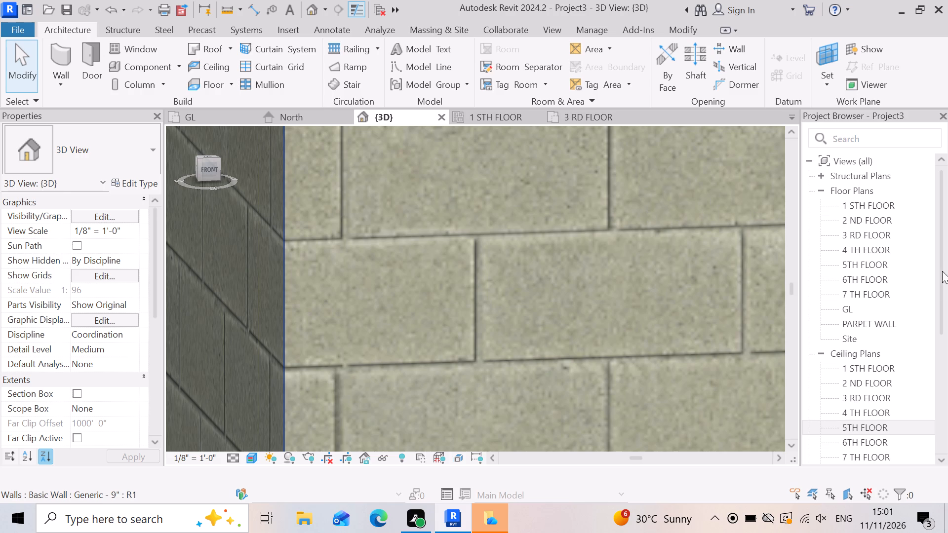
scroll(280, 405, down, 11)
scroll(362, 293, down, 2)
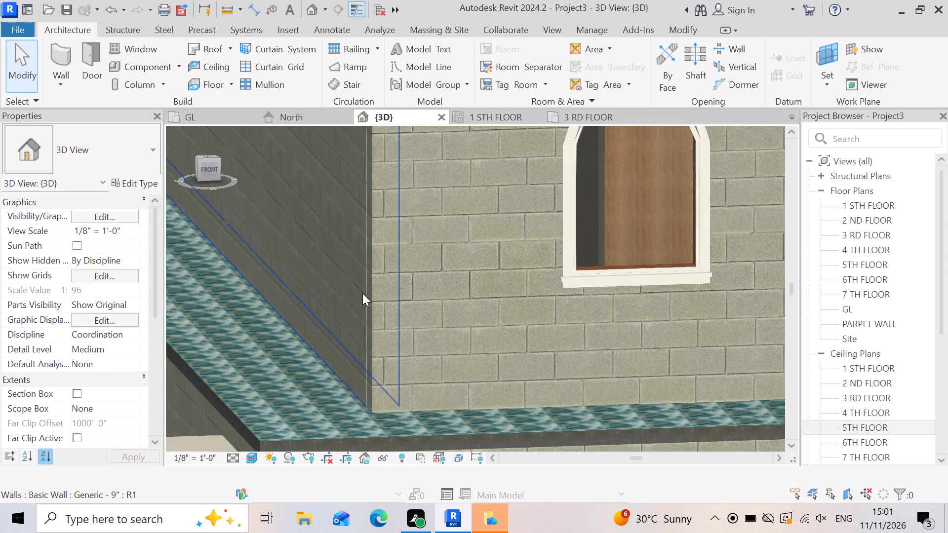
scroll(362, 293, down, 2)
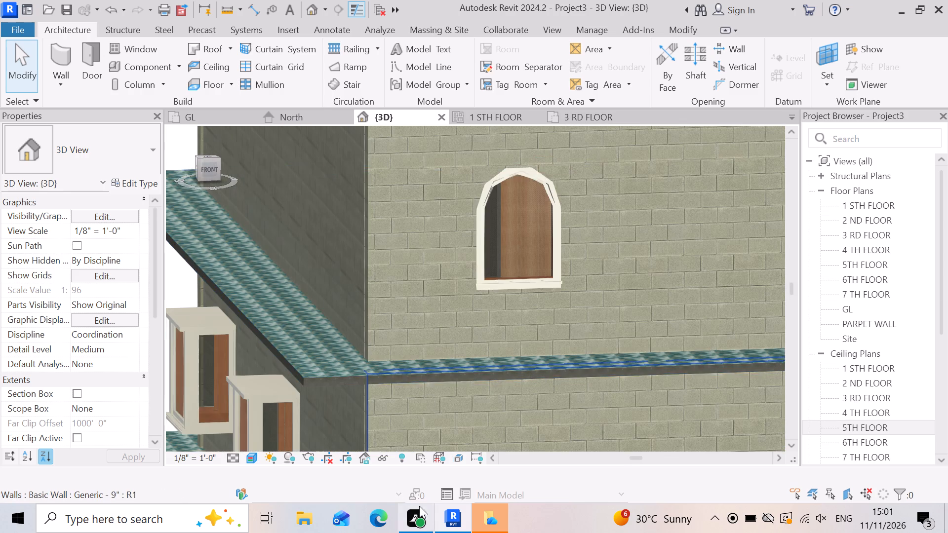
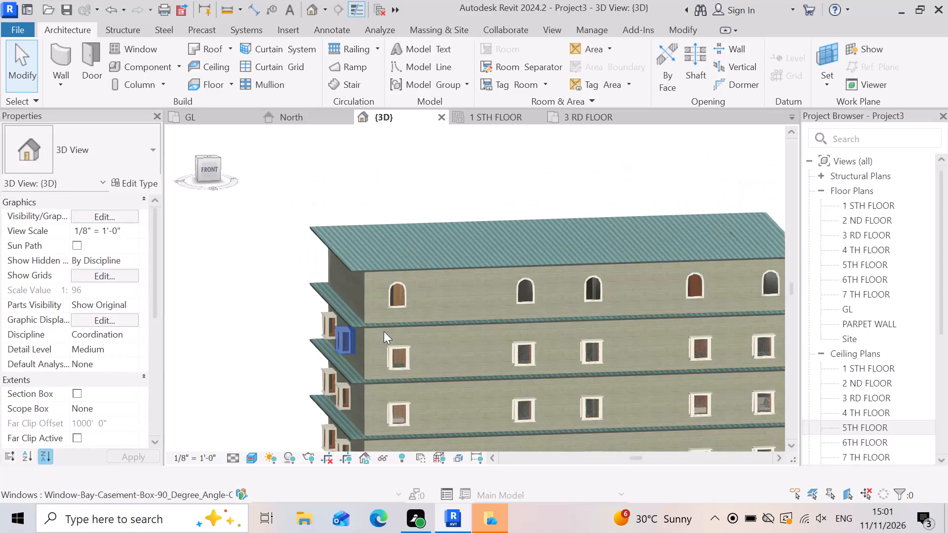
Open the North building elevation view.
scroll(446, 320, up, 4)
scroll(335, 314, down, 7)
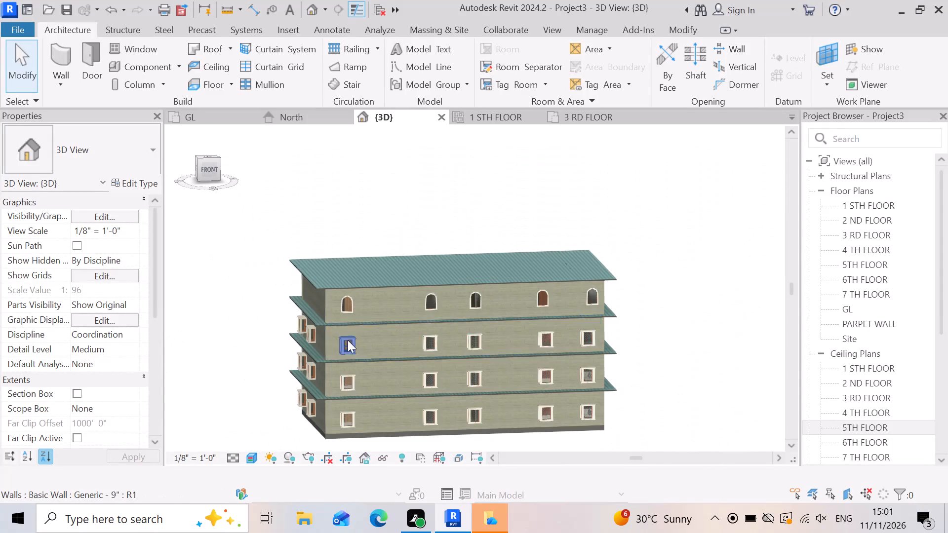
scroll(454, 369, up, 3)
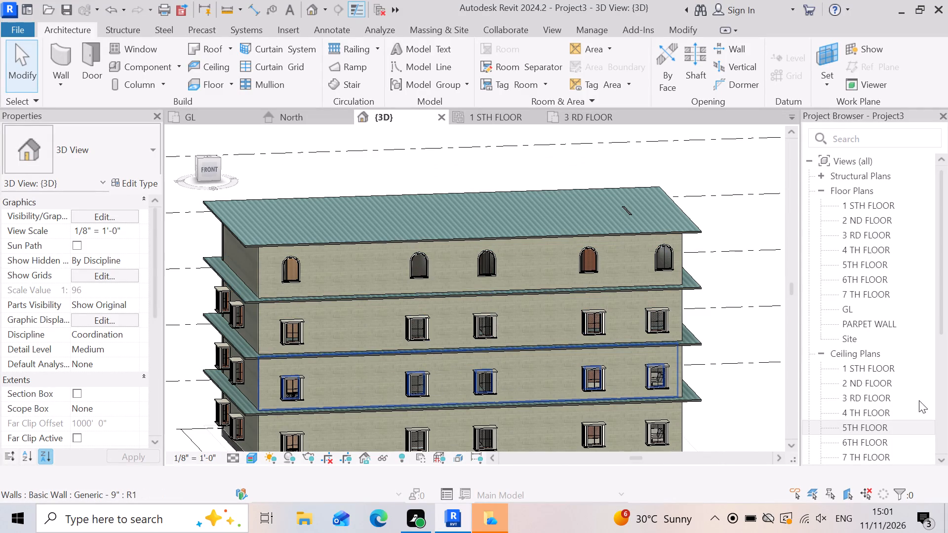
scroll(854, 349, down, 3)
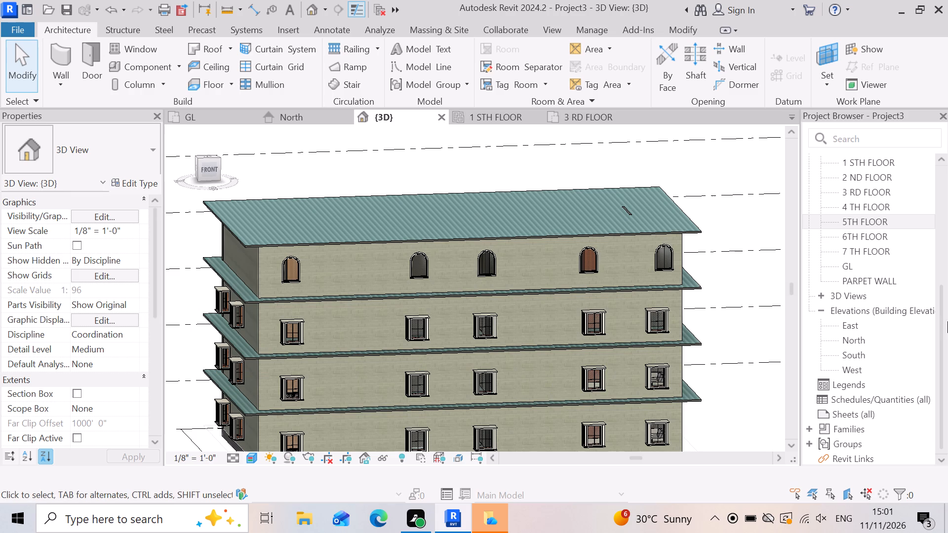
double_click(884, 339)
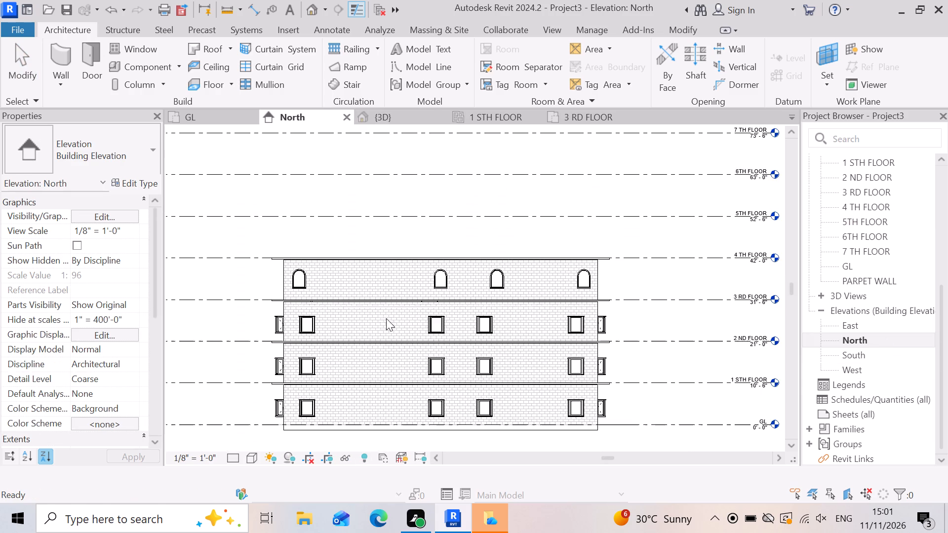
Select all elements of the storey between 3 RD FLOOR and 4 TH FLOOR and check their categories in the selection filter.
scroll(450, 282, down, 4)
scroll(481, 310, up, 5)
scroll(517, 262, up, 4)
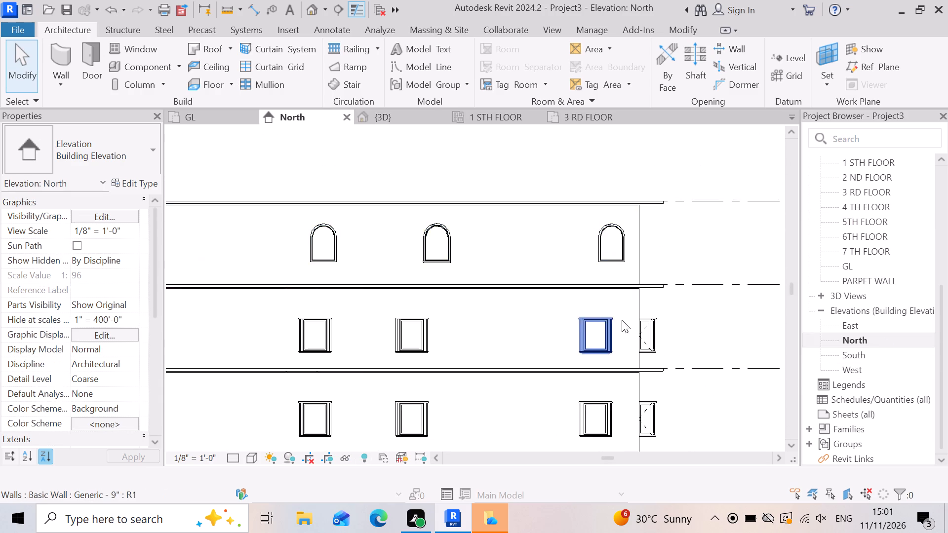
scroll(623, 321, down, 4)
drag(685, 288, 614, 285)
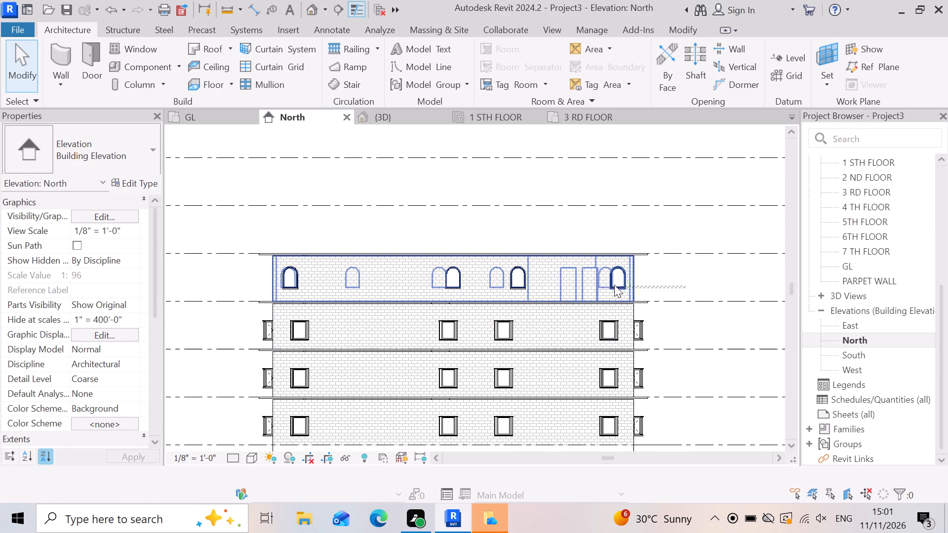
drag(614, 285, 292, 290)
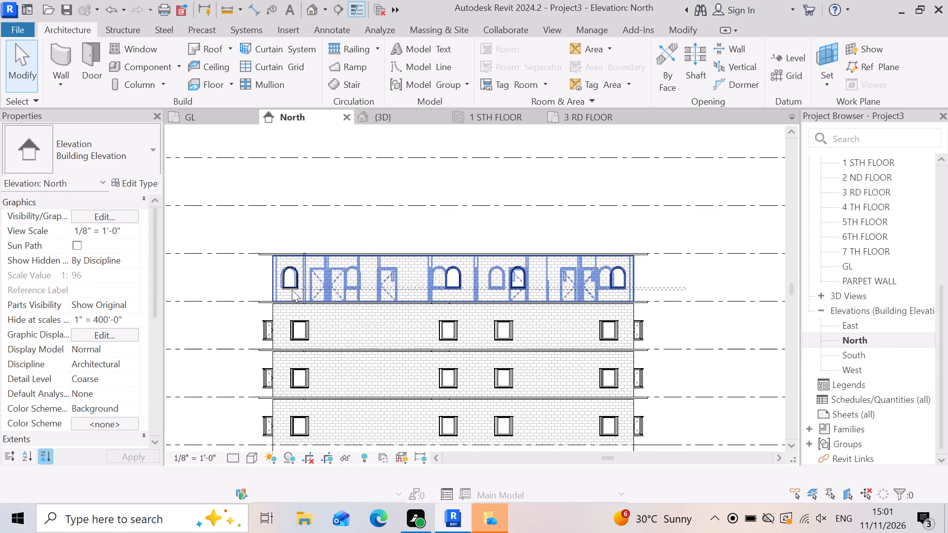
drag(292, 290, 243, 289)
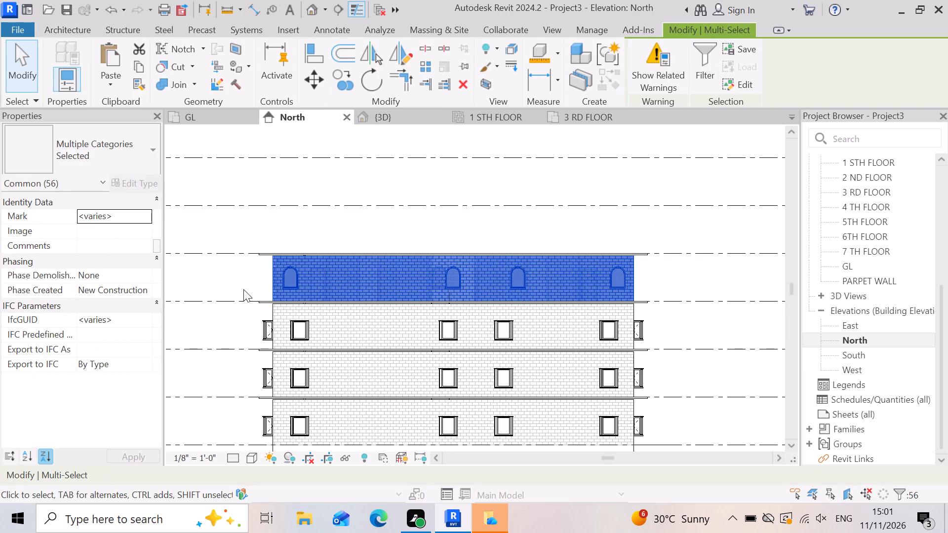
click(705, 80)
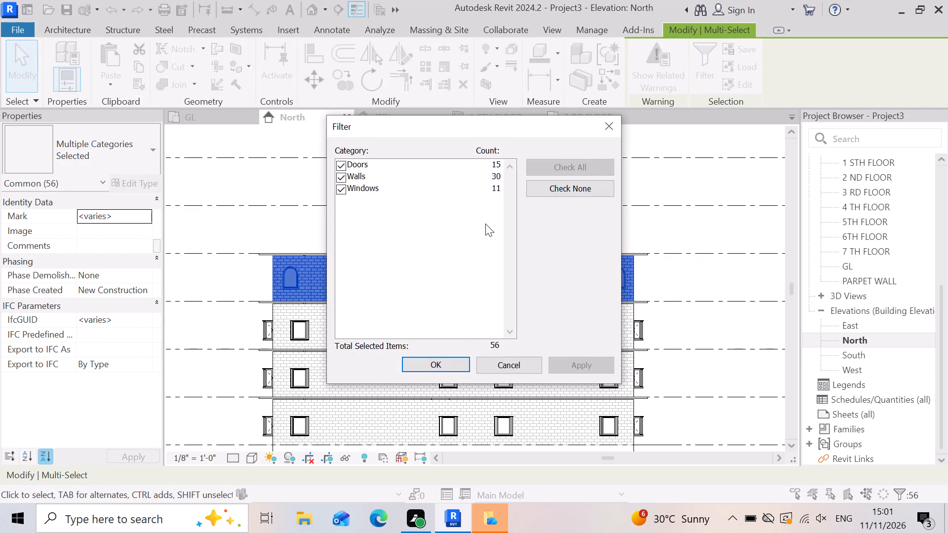
click(685, 217)
click(617, 125)
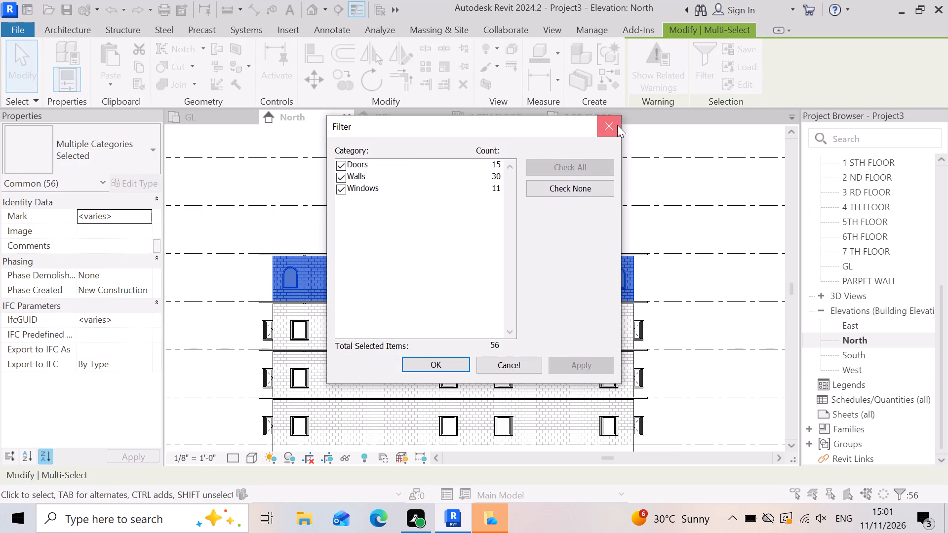
scroll(635, 259, down, 3)
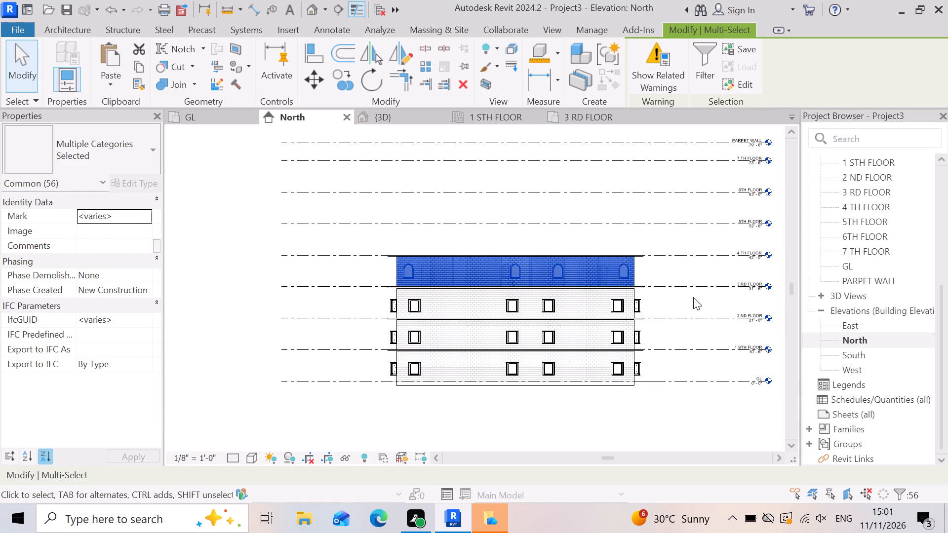
click(693, 297)
Copy only the railings, top rails, stairs, stair runs and supports of the 2 ND FLOOR storey and paste them aligned to the same place.
scroll(689, 305, up, 4)
scroll(689, 305, down, 3)
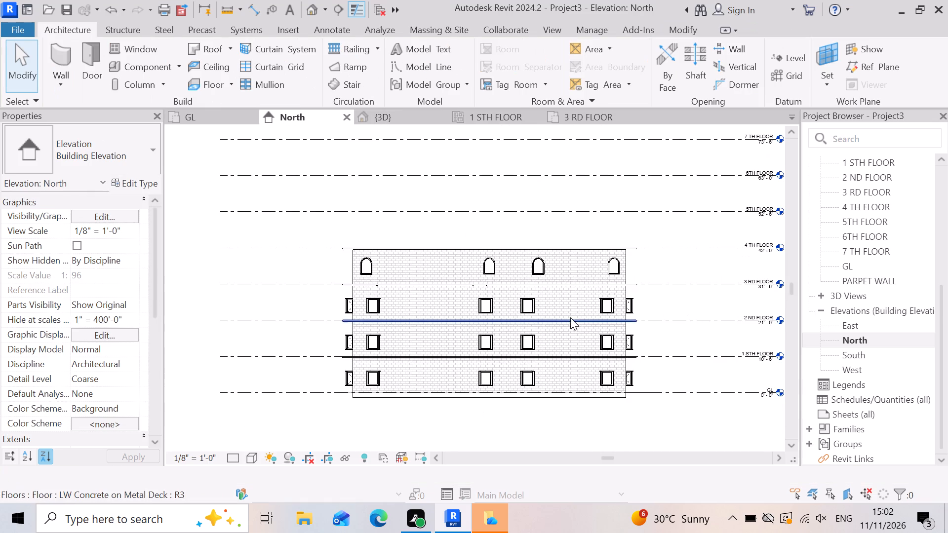
scroll(622, 315, up, 3)
scroll(717, 314, down, 2)
drag(692, 305, 664, 306)
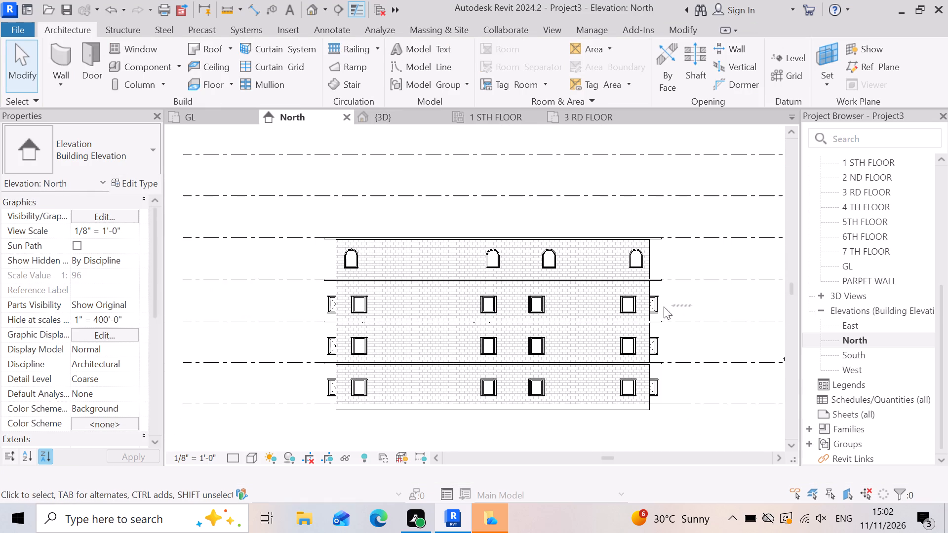
drag(664, 306, 422, 296)
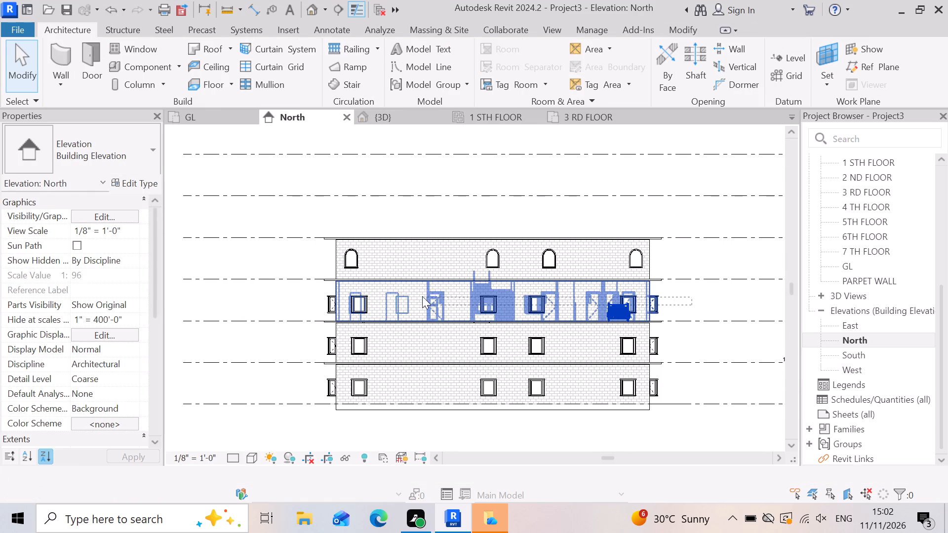
drag(422, 296, 281, 280)
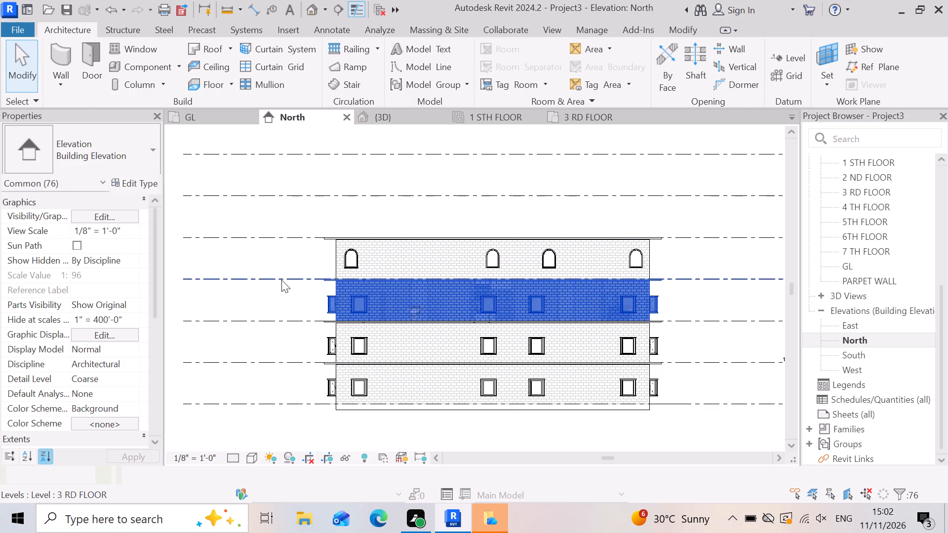
click(698, 54)
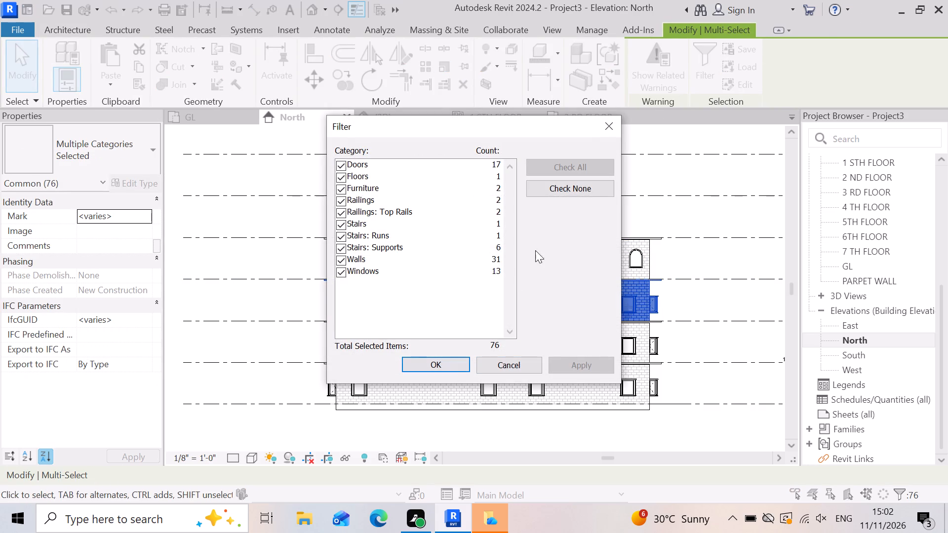
click(560, 189)
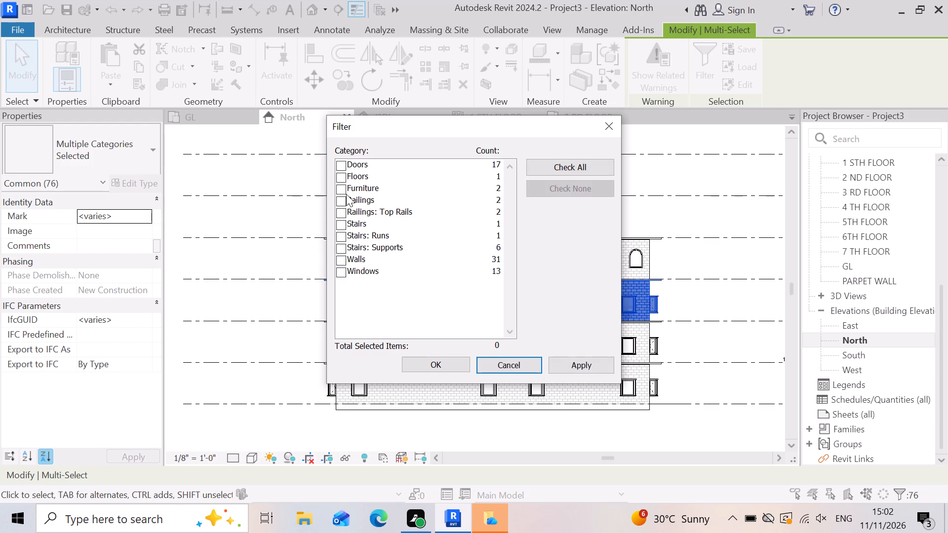
click(342, 198)
click(341, 213)
click(343, 222)
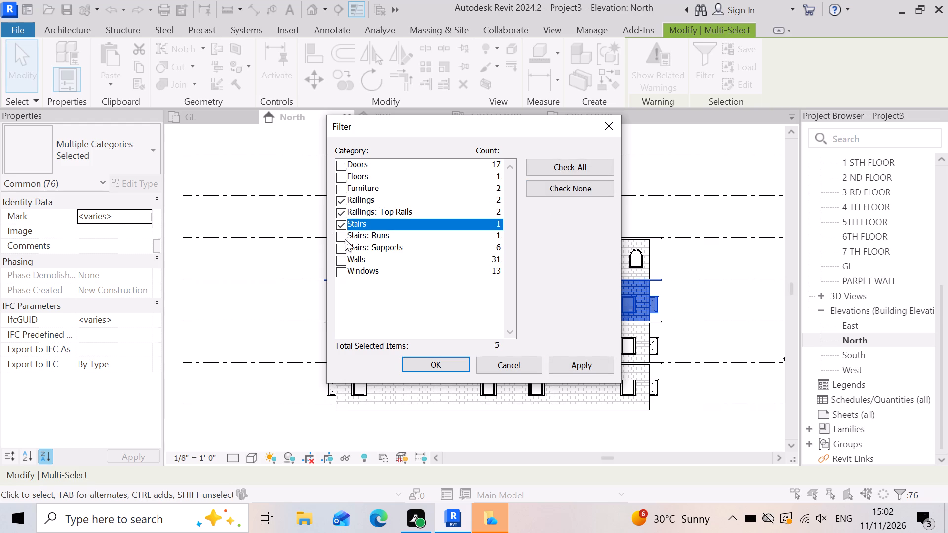
click(340, 242)
click(339, 245)
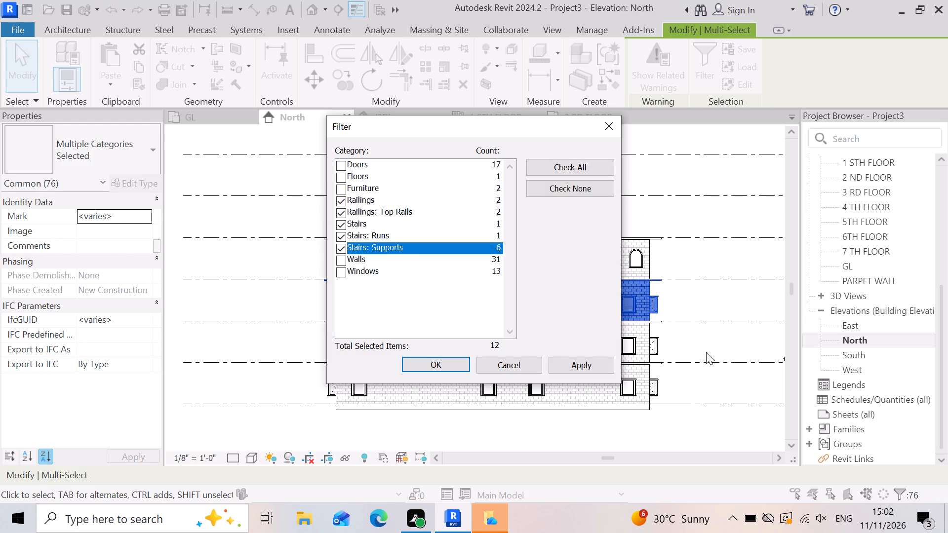
click(576, 365)
click(432, 360)
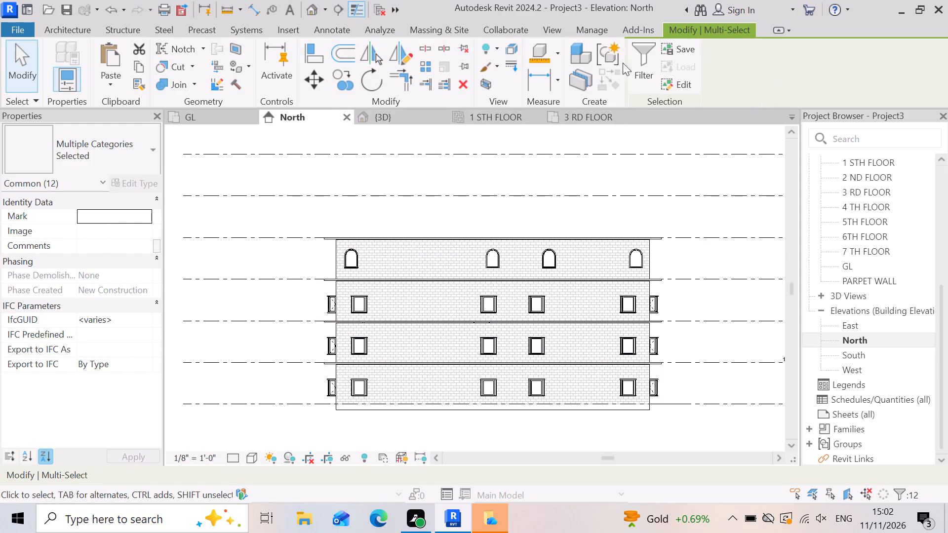
click(145, 74)
click(111, 93)
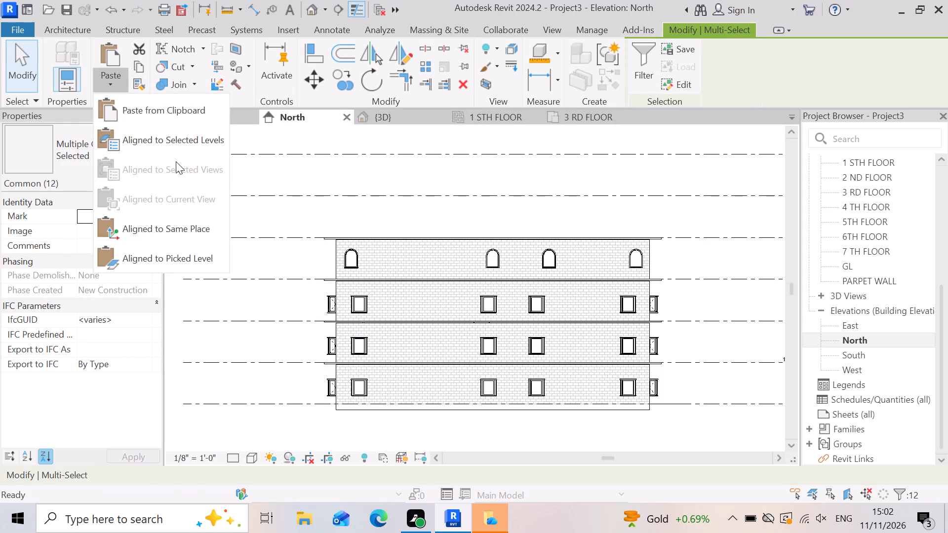
click(166, 227)
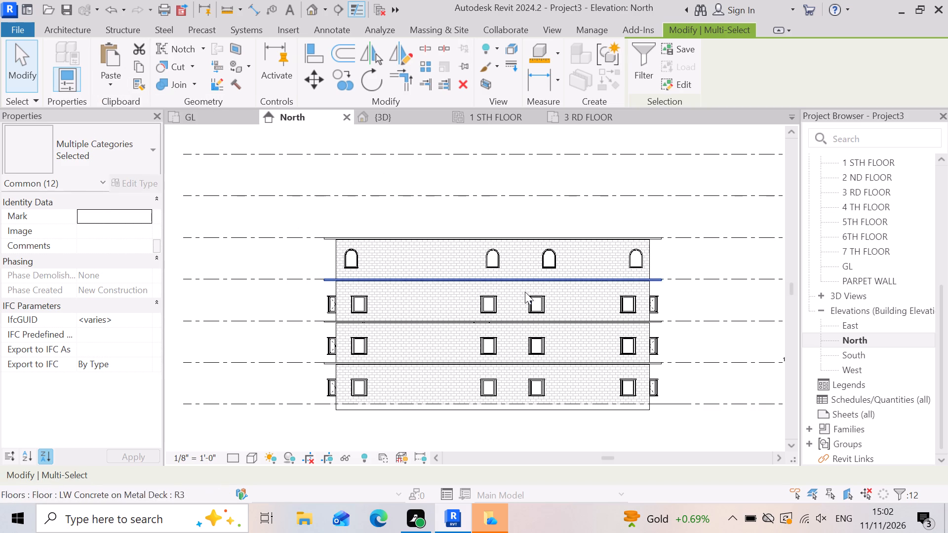
key(Escape)
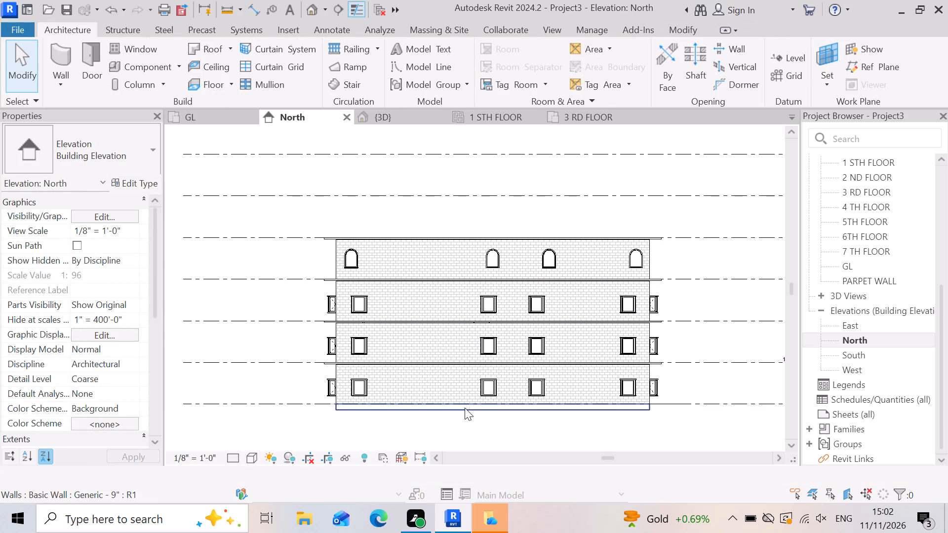
Examine the north exterior walls storey by storey, checking each one's base and top constraints and the stairs behind them.
scroll(425, 374, up, 1)
click(415, 320)
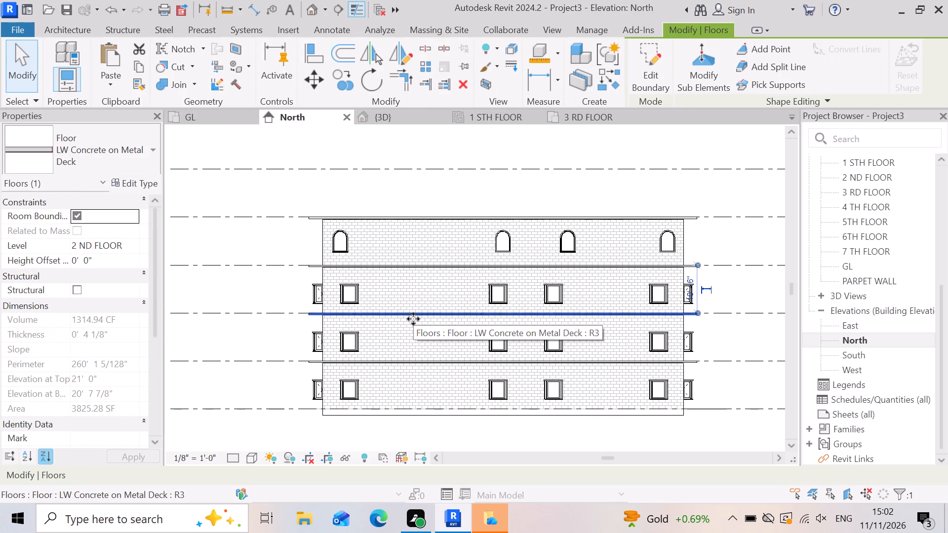
key(Escape)
click(433, 348)
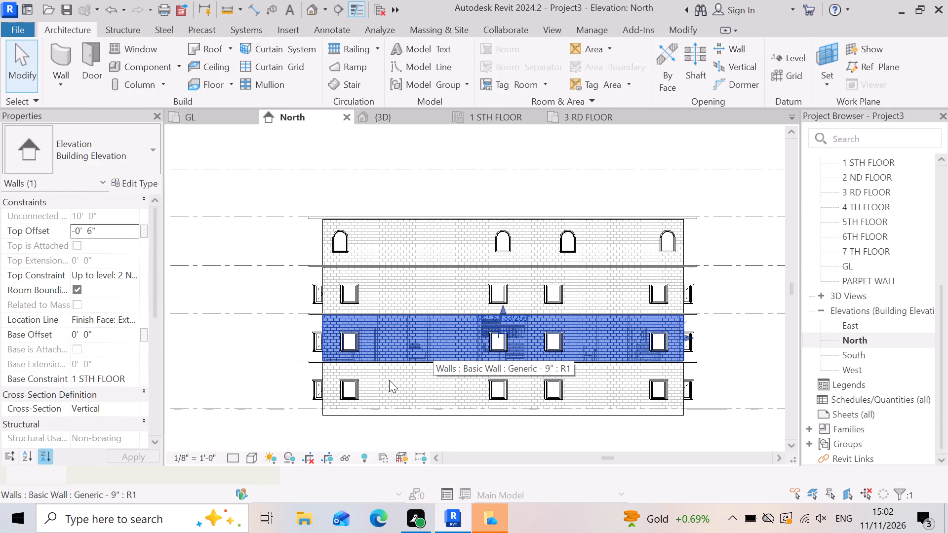
scroll(388, 378, up, 3)
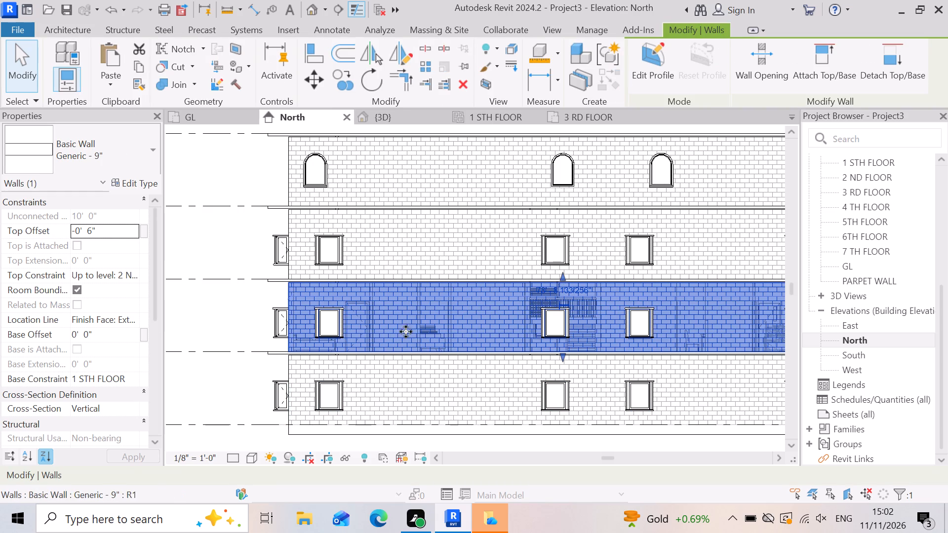
scroll(469, 435, up, 3)
scroll(422, 381, down, 3)
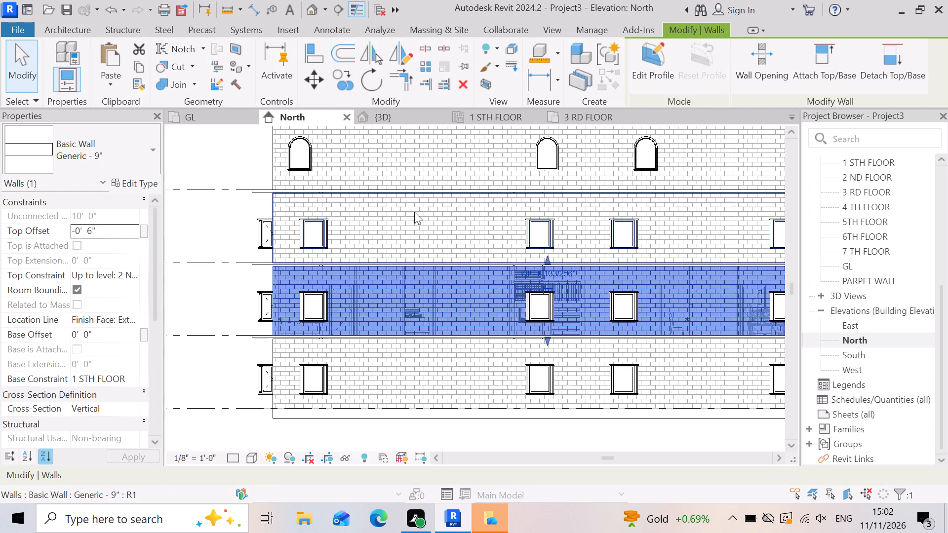
click(416, 211)
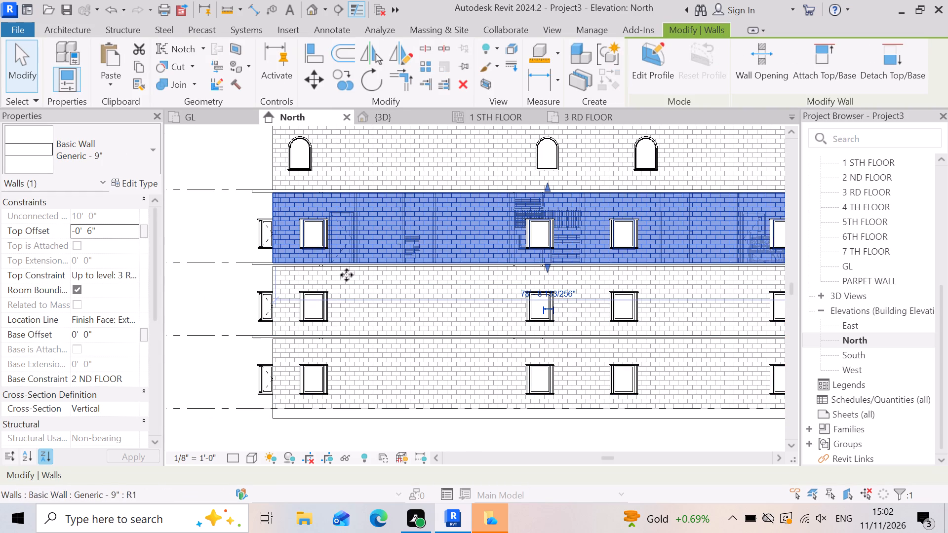
scroll(616, 423, down, 3)
scroll(580, 409, up, 2)
click(600, 437)
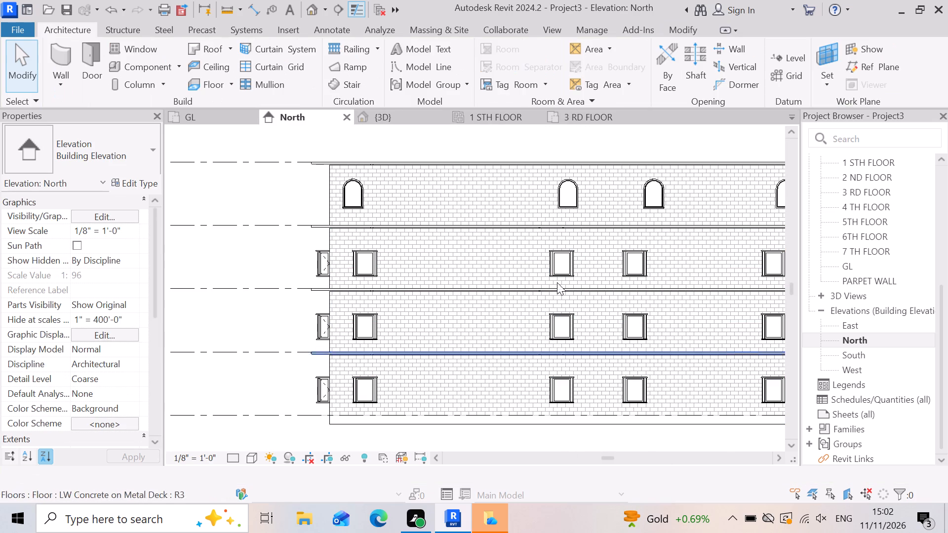
click(587, 215)
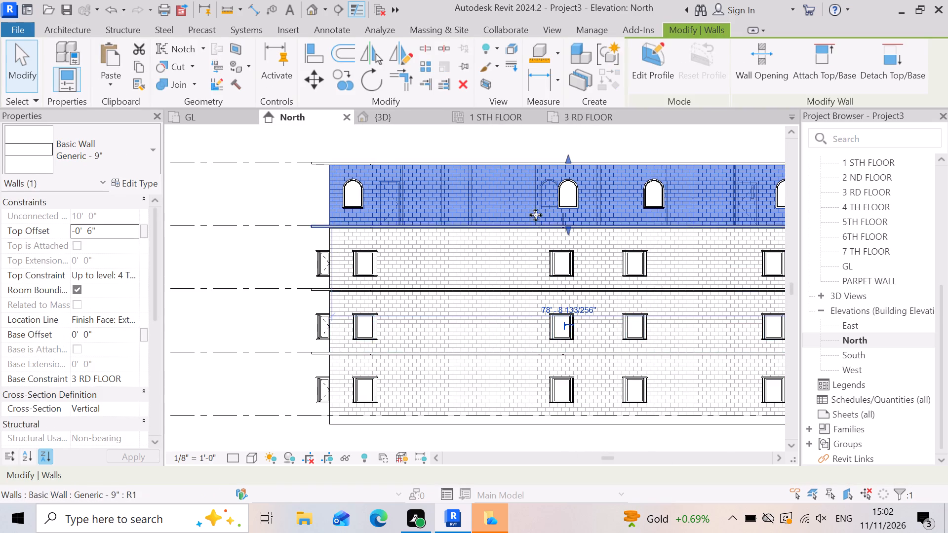
scroll(536, 215, down, 3)
click(356, 374)
scroll(506, 239, up, 3)
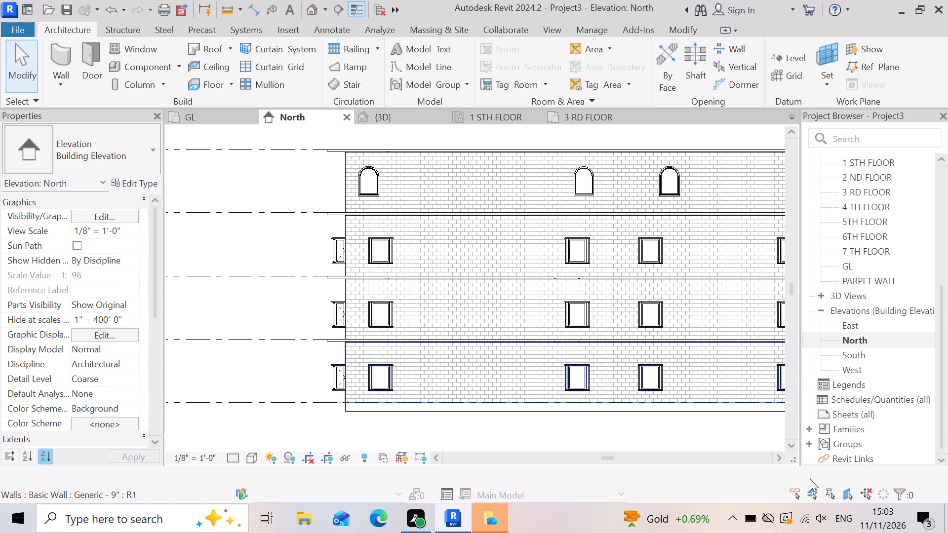
scroll(565, 340, up, 2)
scroll(390, 420, up, 2)
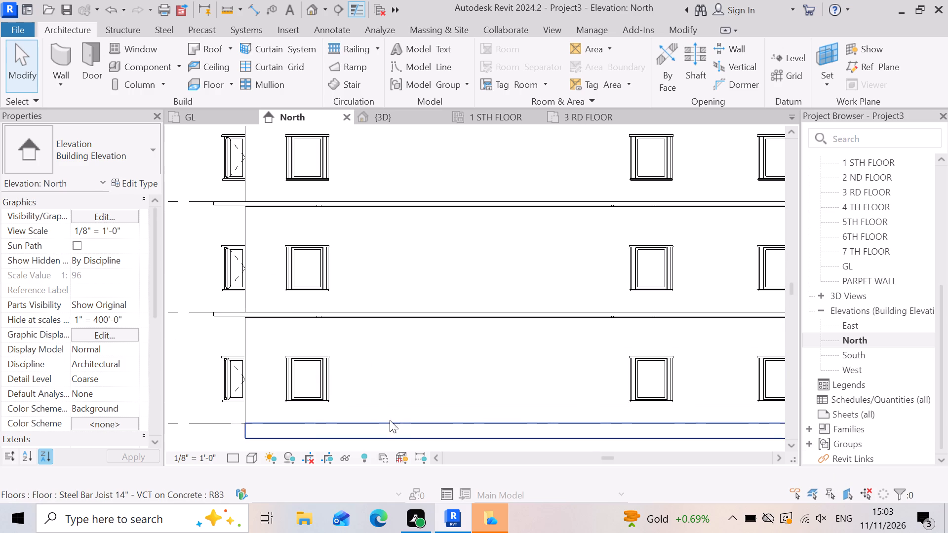
scroll(550, 337, down, 5)
click(524, 295)
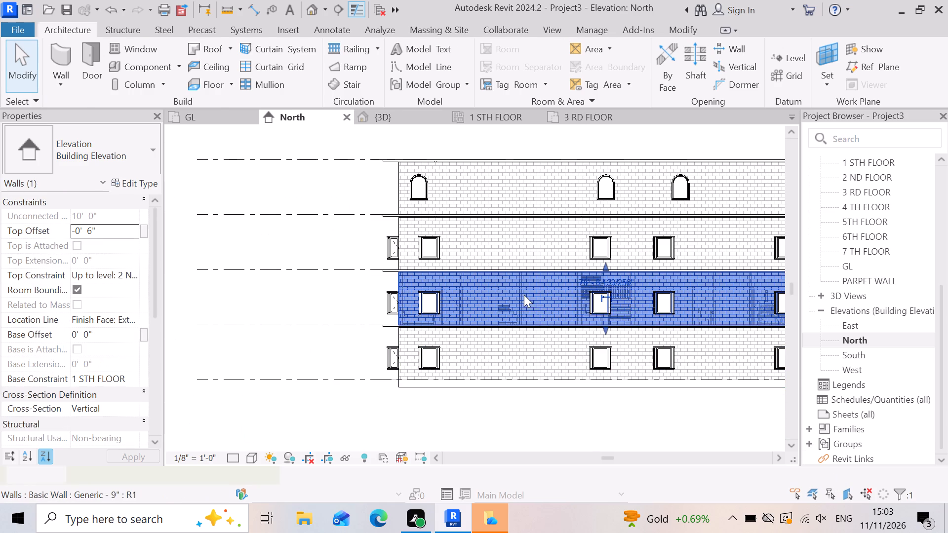
scroll(638, 332, up, 3)
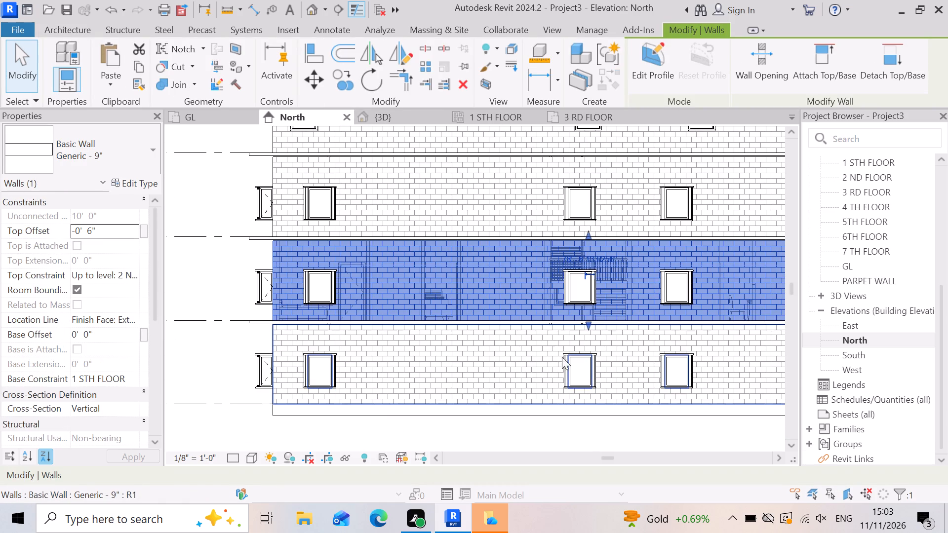
click(628, 380)
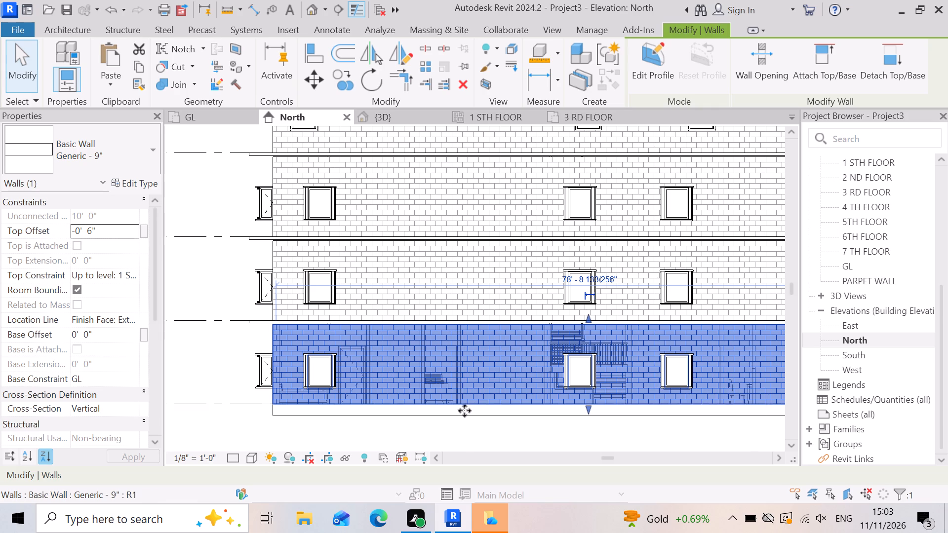
Examine the north exterior wall between 2 ND FLOOR and 3 RD FLOOR, its constraints and its position against the building's level lines.
click(468, 448)
scroll(500, 423, down, 2)
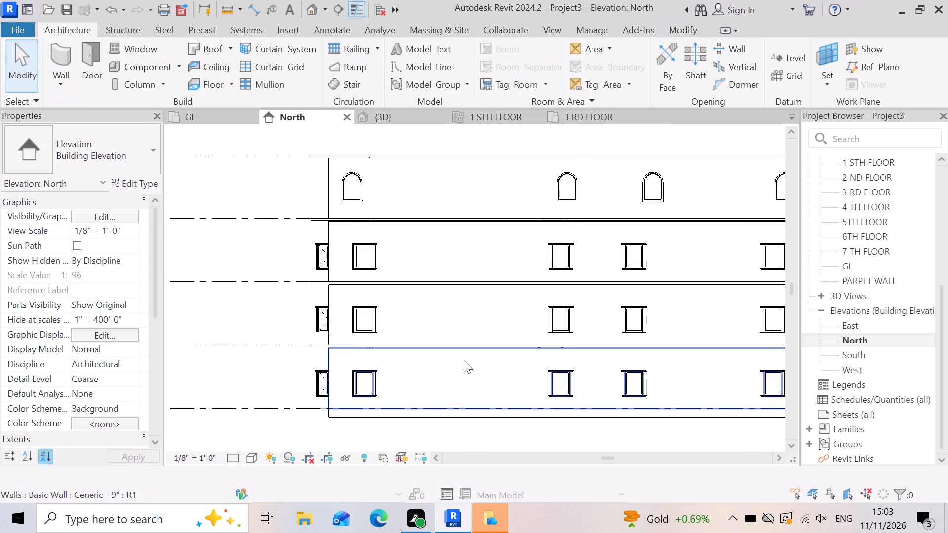
click(499, 270)
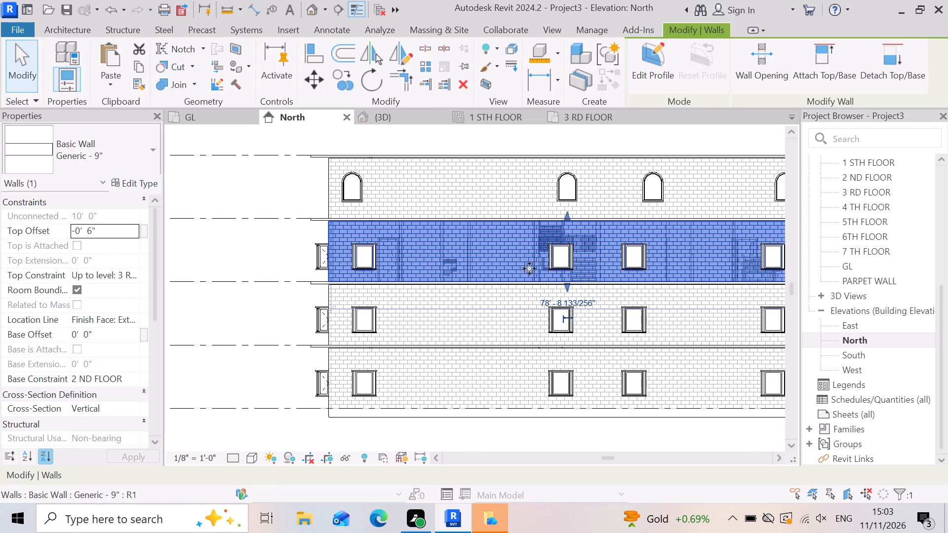
scroll(556, 254, up, 4)
scroll(551, 286, down, 5)
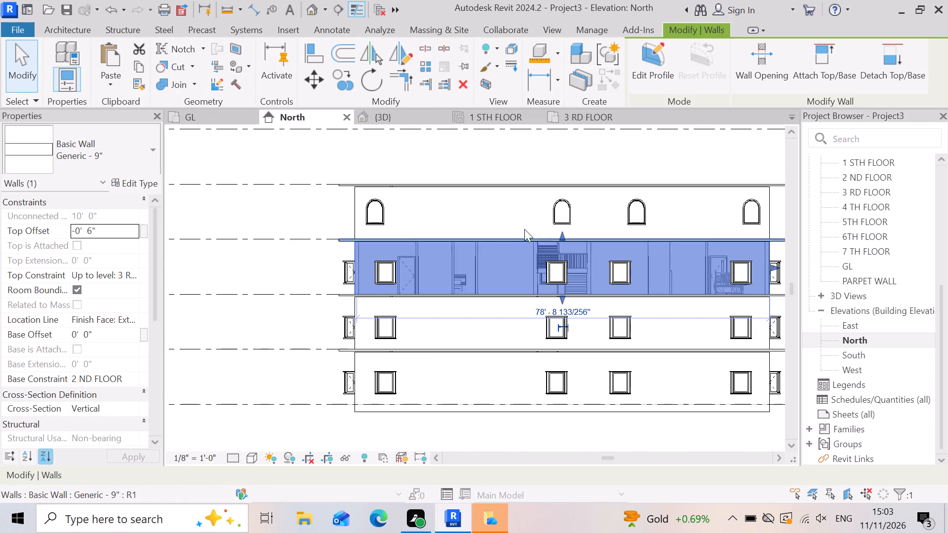
scroll(436, 347, down, 2)
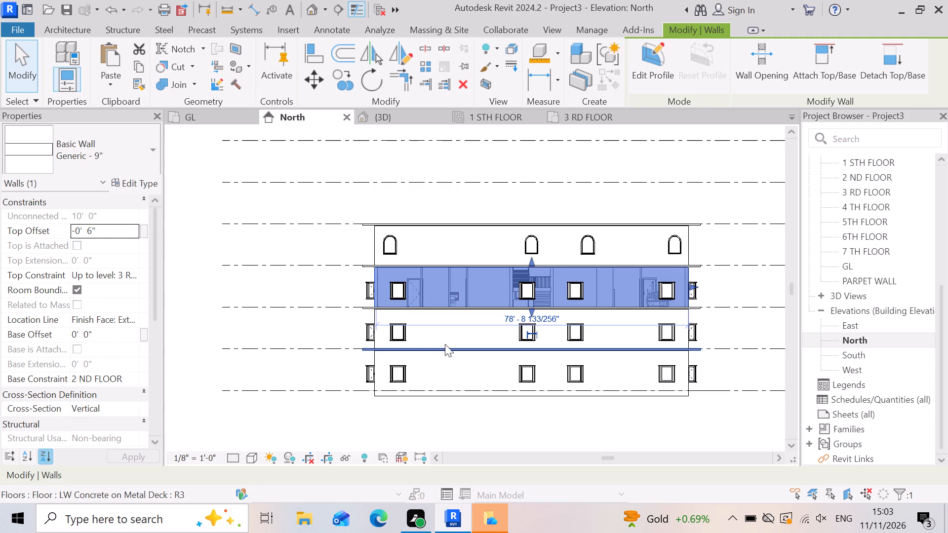
scroll(454, 343, down, 3)
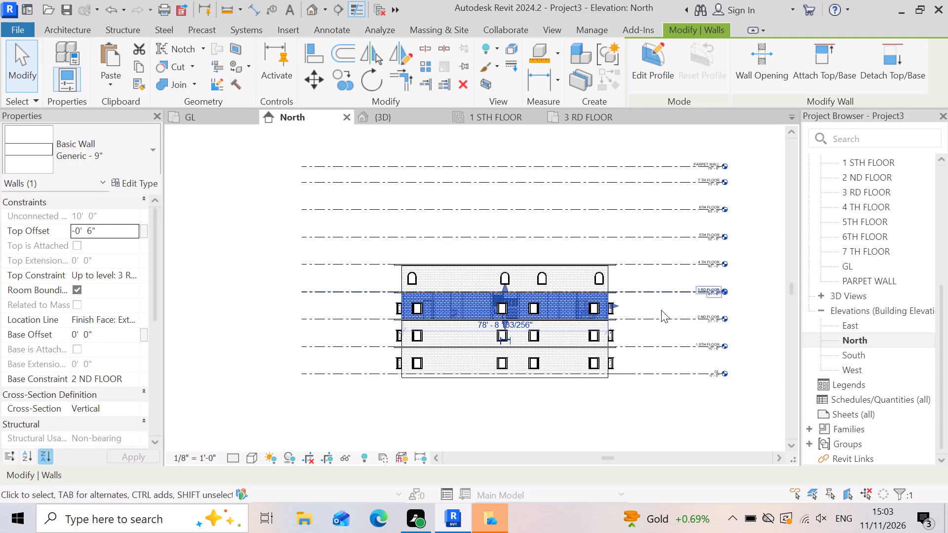
scroll(662, 312, up, 4)
click(665, 314)
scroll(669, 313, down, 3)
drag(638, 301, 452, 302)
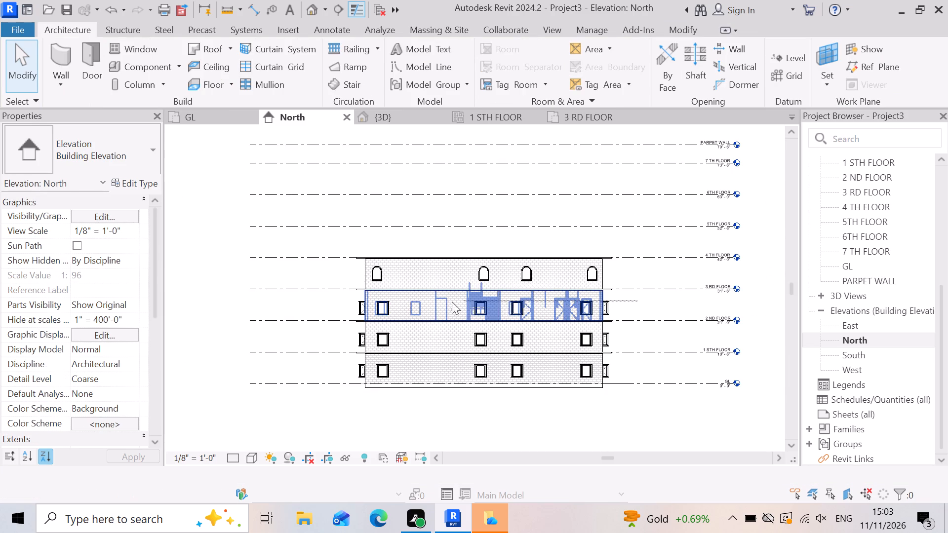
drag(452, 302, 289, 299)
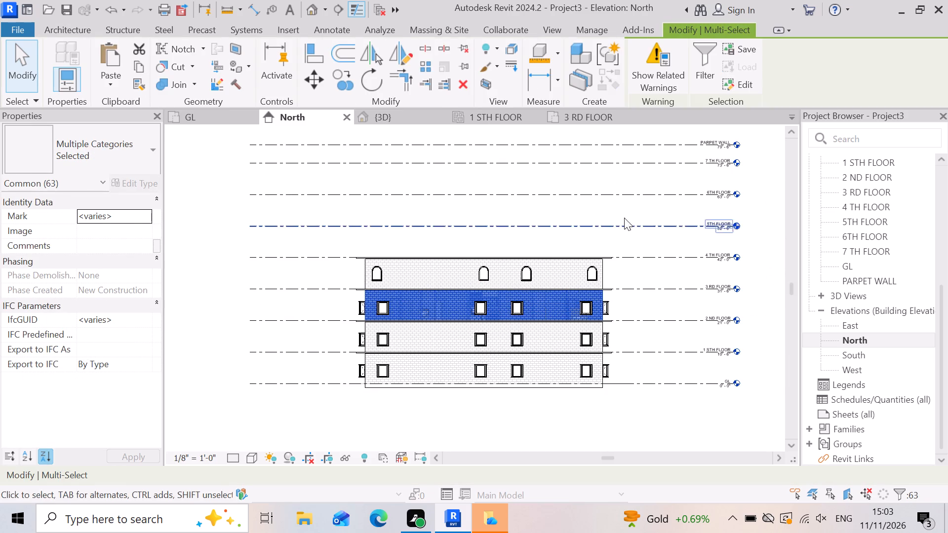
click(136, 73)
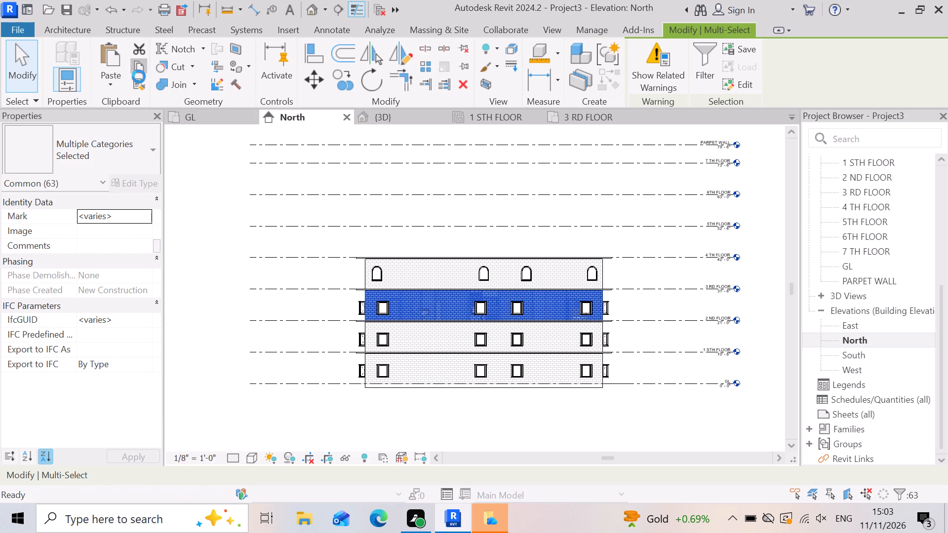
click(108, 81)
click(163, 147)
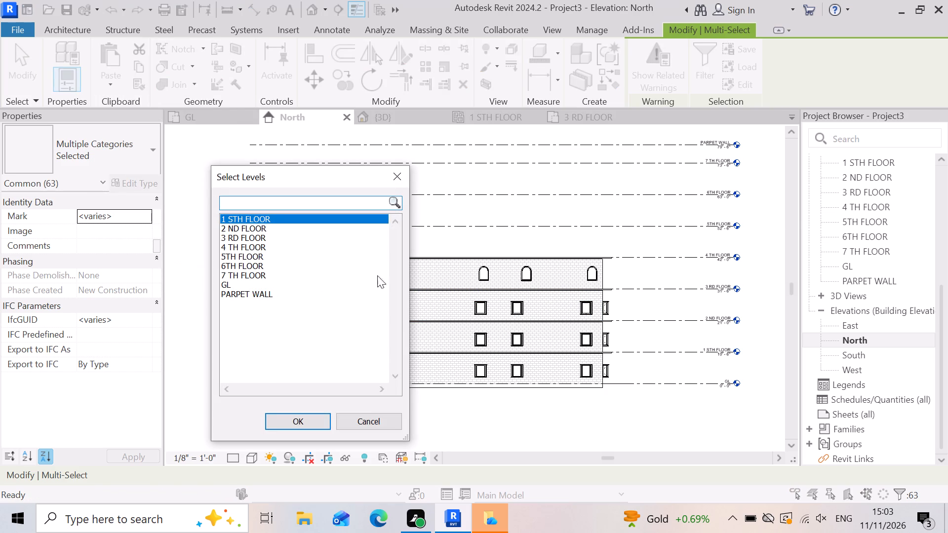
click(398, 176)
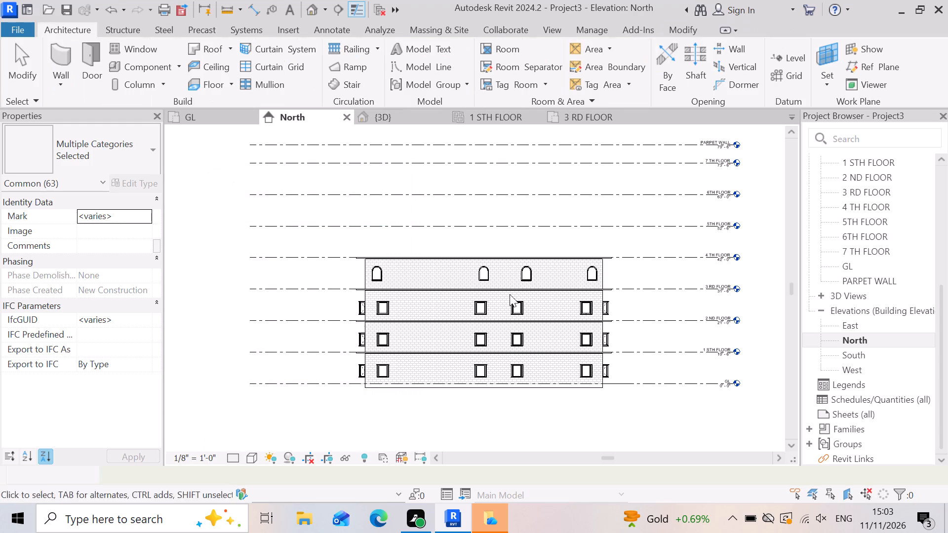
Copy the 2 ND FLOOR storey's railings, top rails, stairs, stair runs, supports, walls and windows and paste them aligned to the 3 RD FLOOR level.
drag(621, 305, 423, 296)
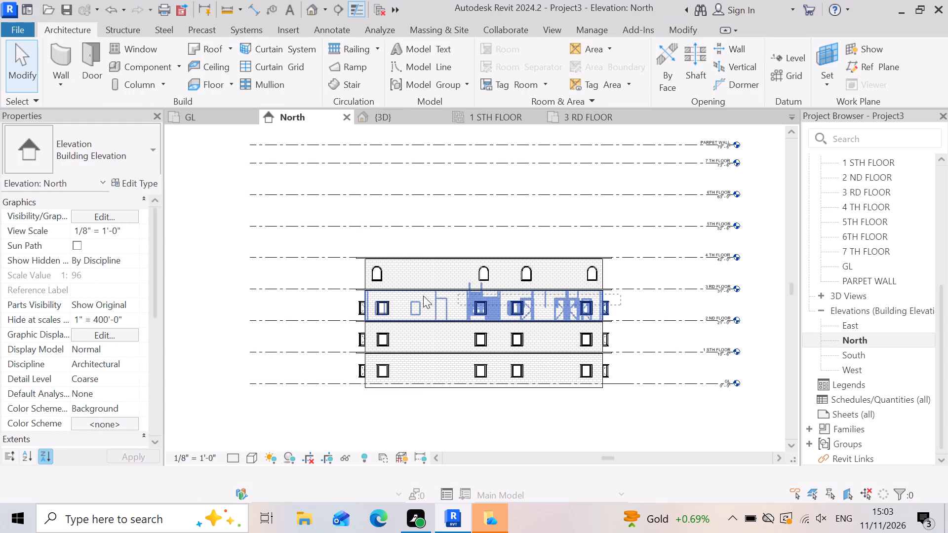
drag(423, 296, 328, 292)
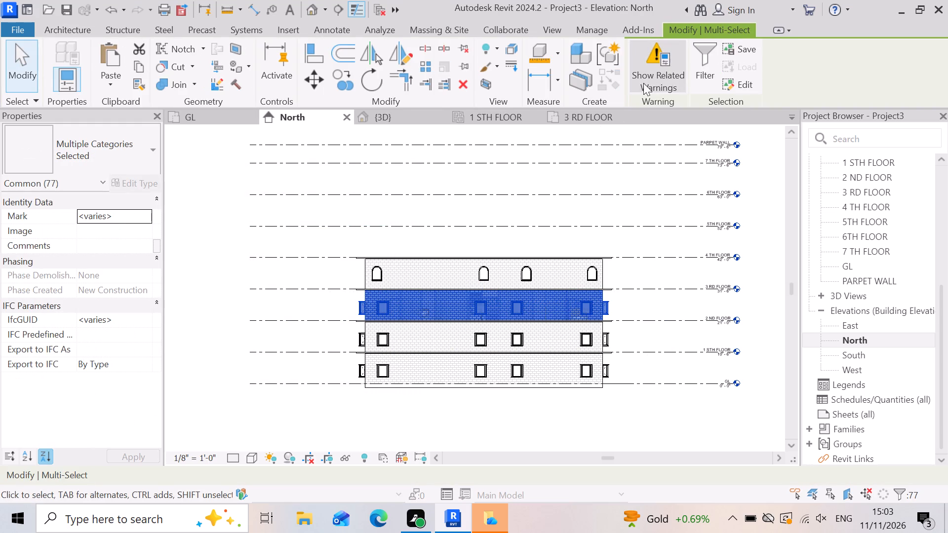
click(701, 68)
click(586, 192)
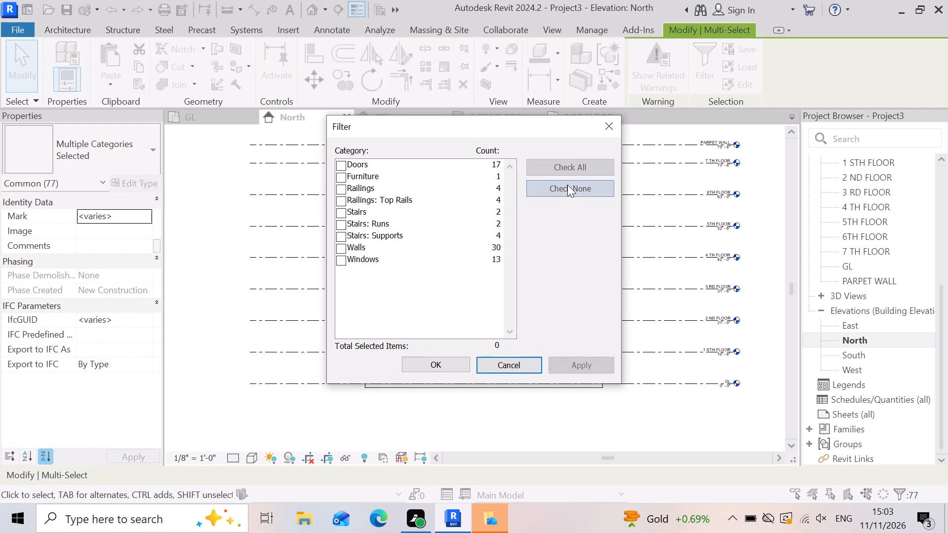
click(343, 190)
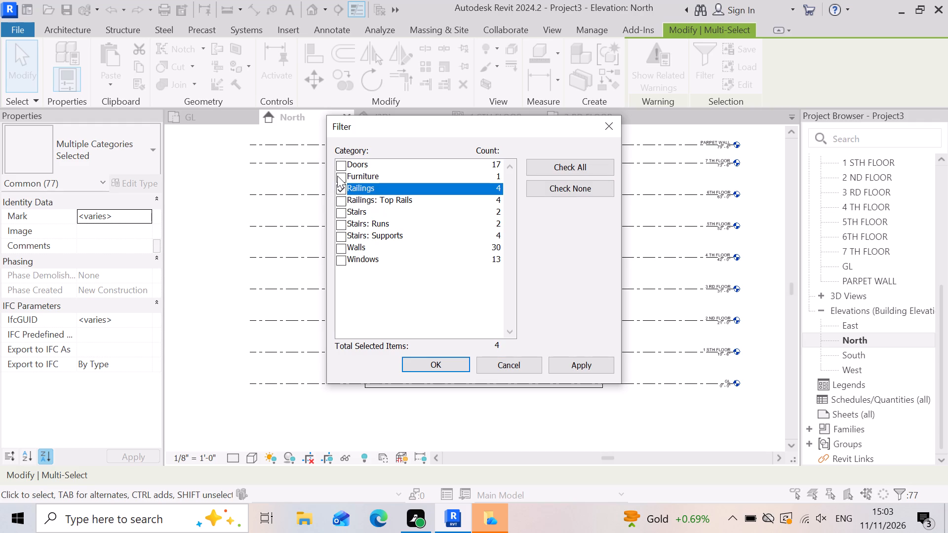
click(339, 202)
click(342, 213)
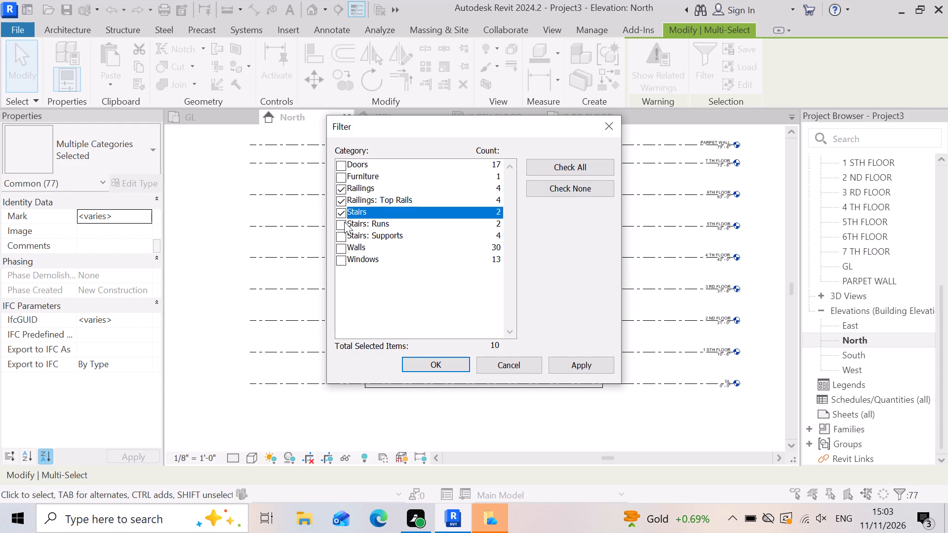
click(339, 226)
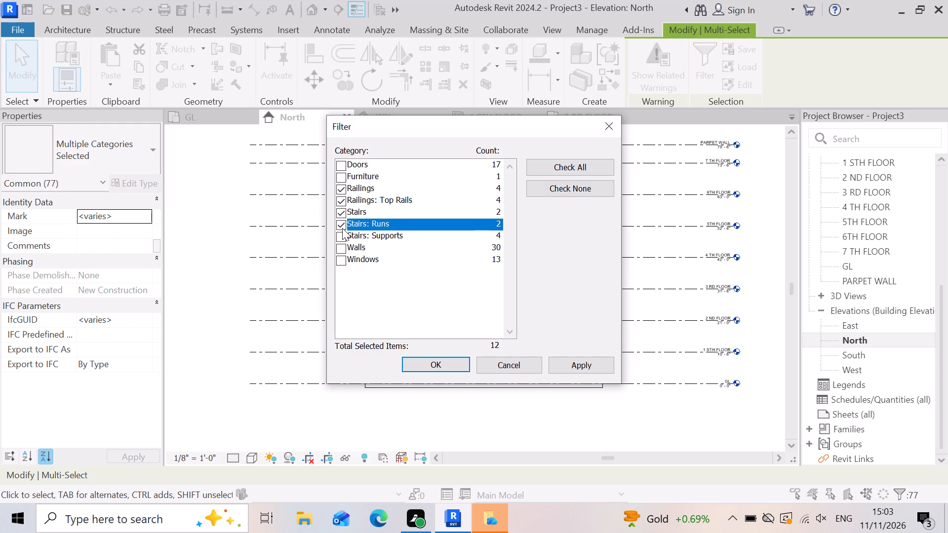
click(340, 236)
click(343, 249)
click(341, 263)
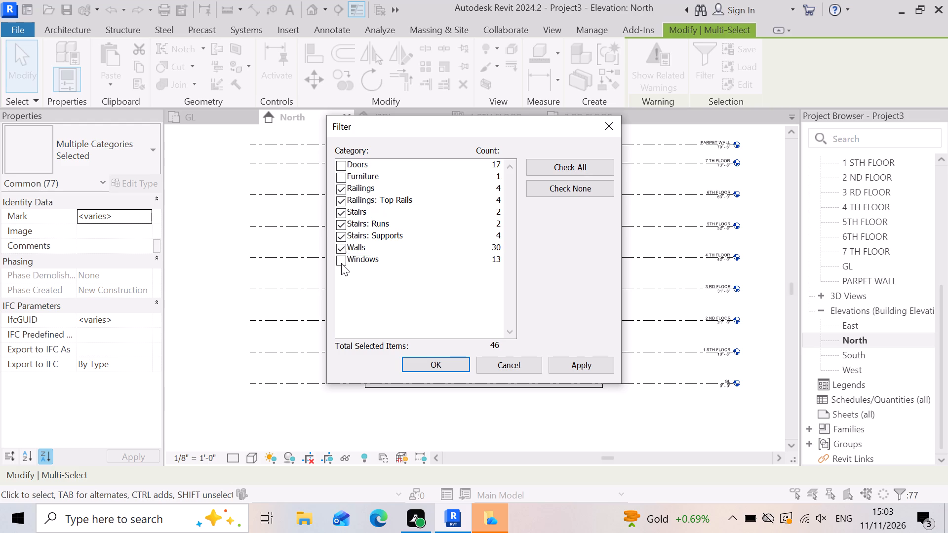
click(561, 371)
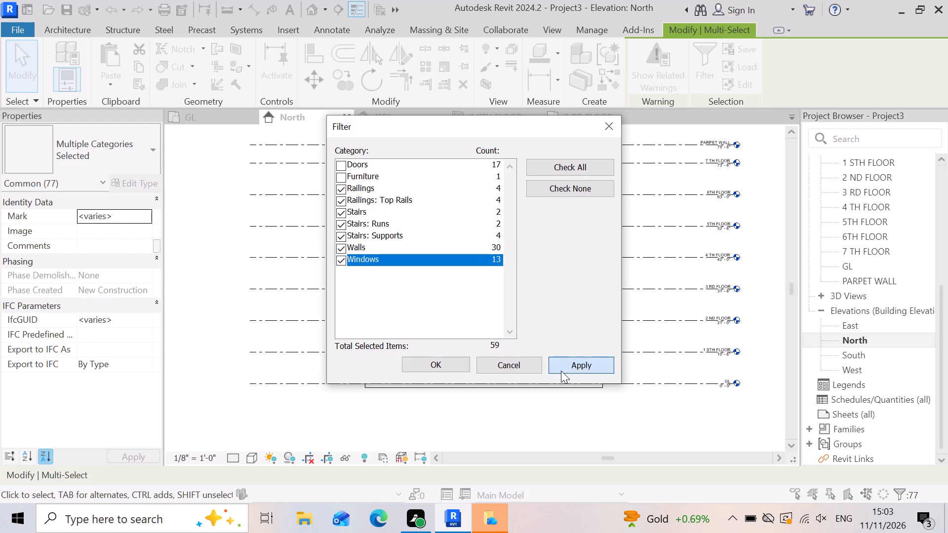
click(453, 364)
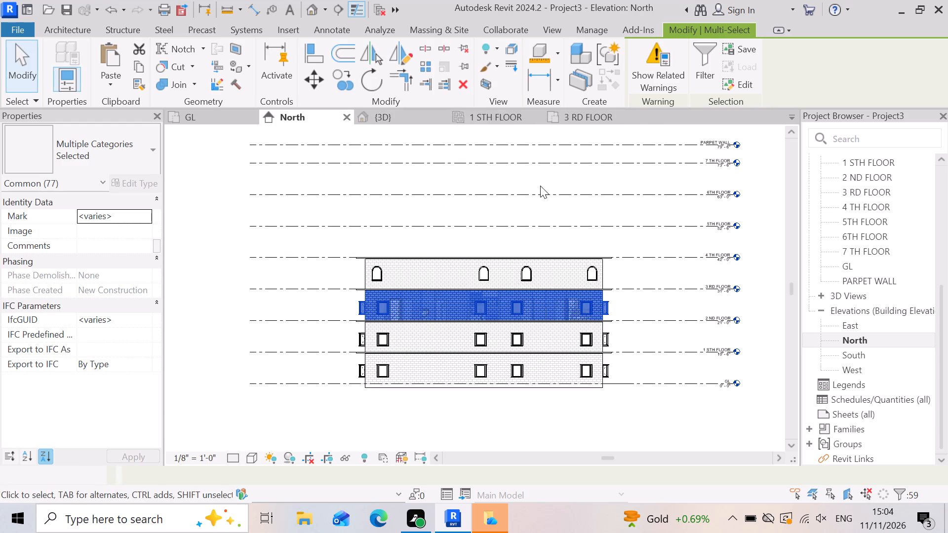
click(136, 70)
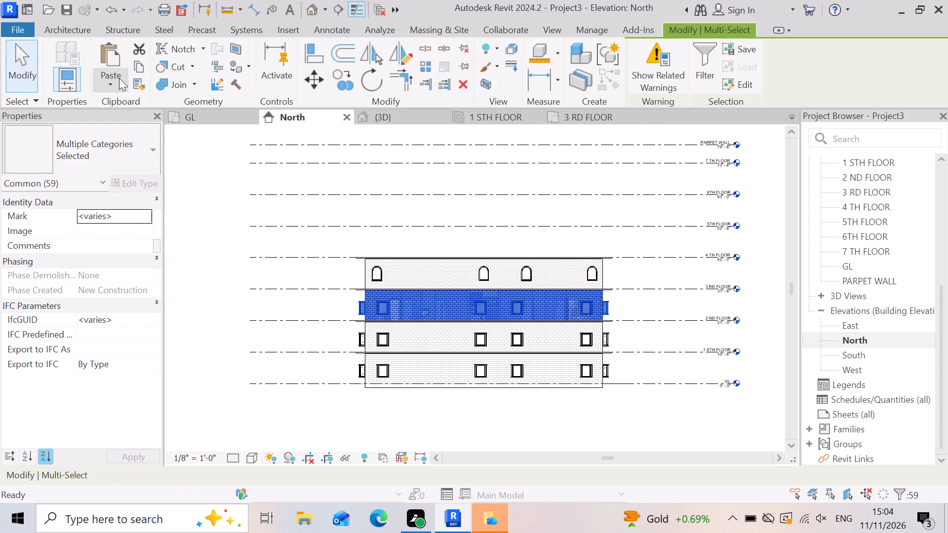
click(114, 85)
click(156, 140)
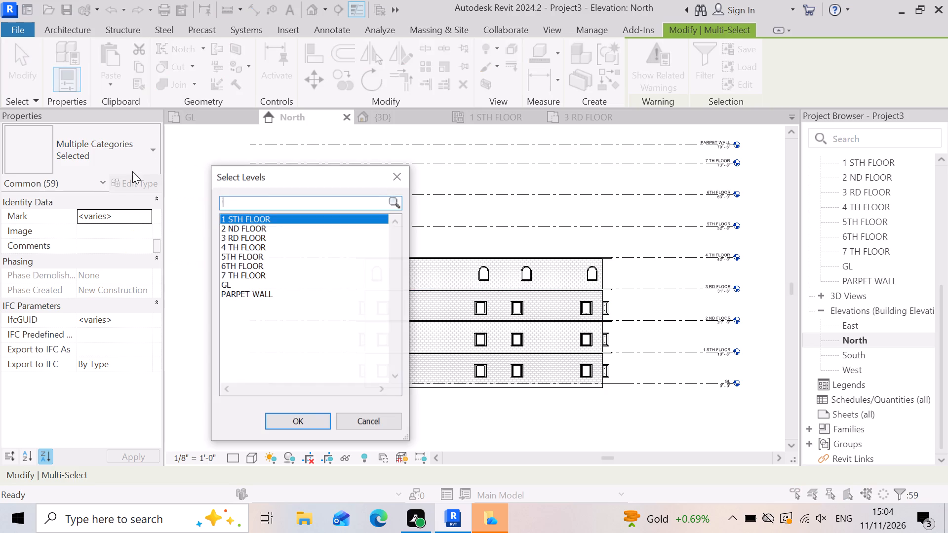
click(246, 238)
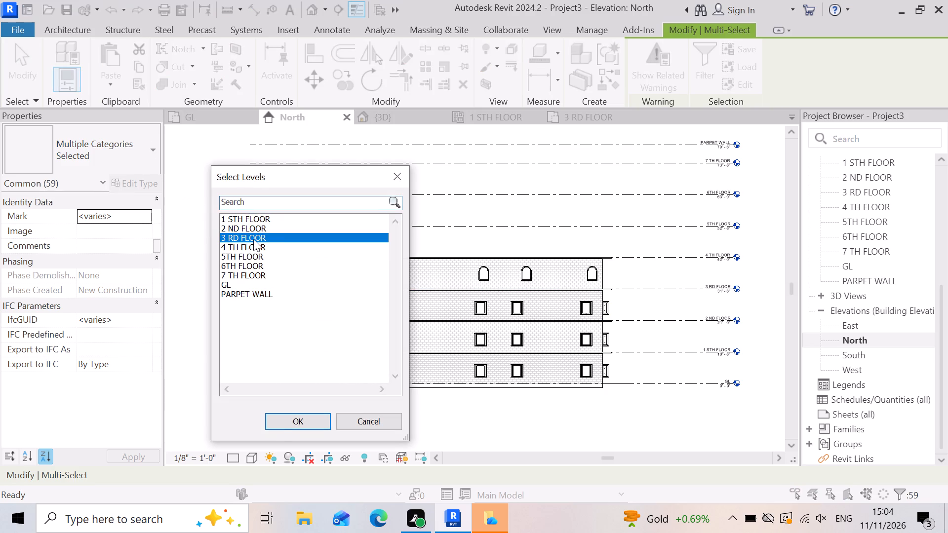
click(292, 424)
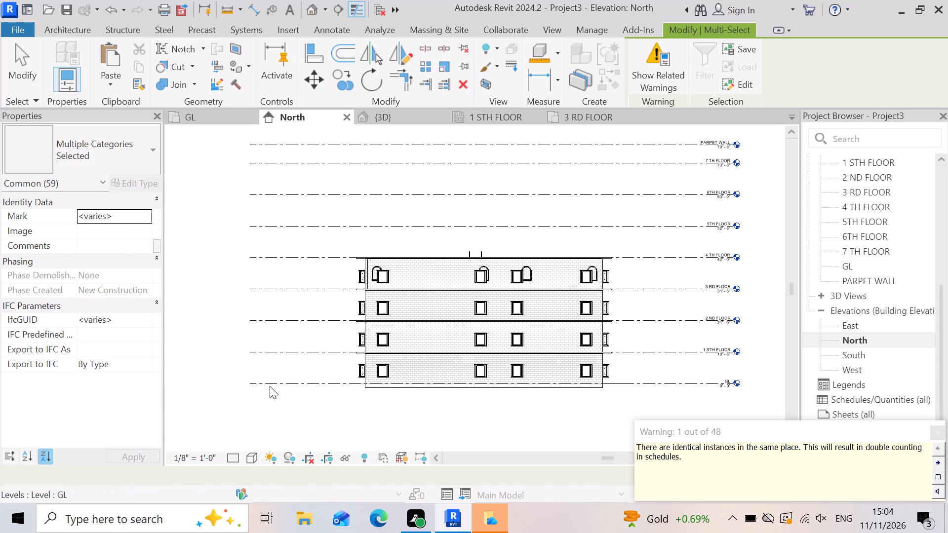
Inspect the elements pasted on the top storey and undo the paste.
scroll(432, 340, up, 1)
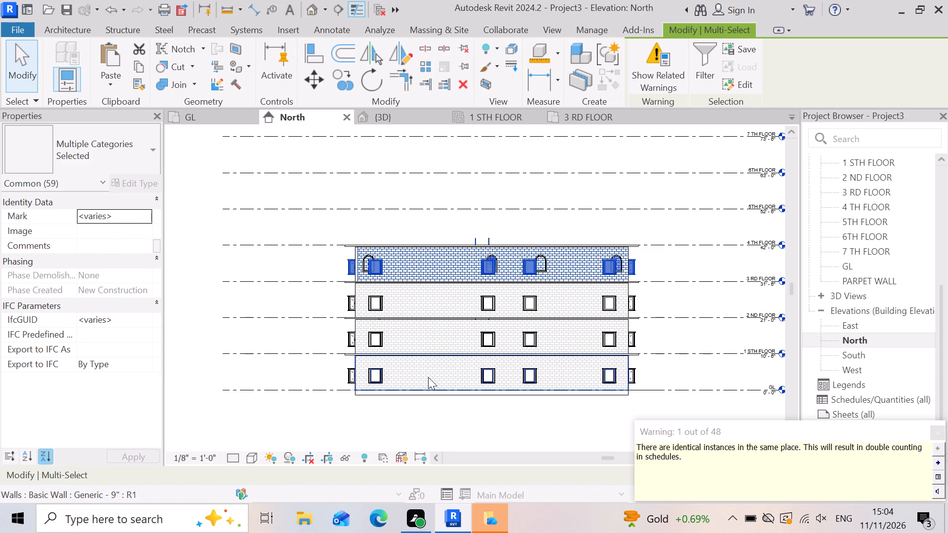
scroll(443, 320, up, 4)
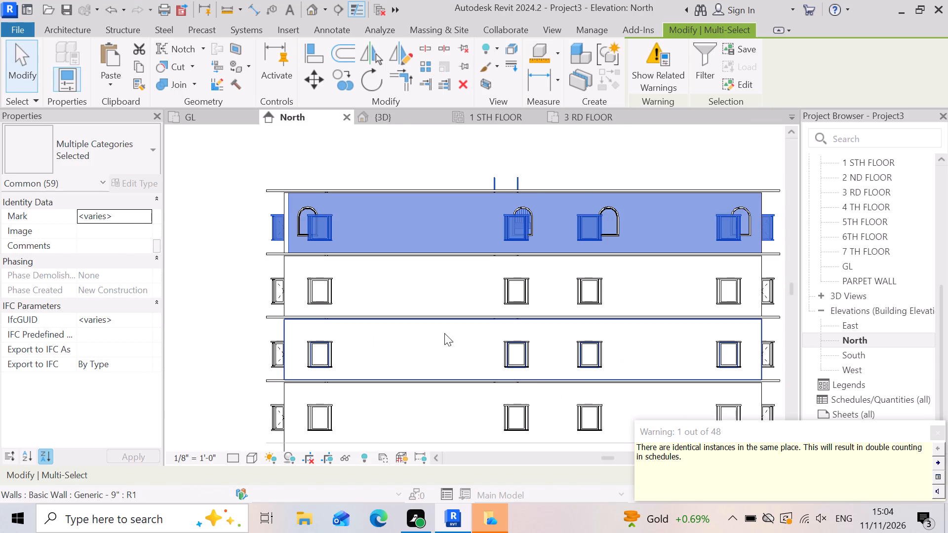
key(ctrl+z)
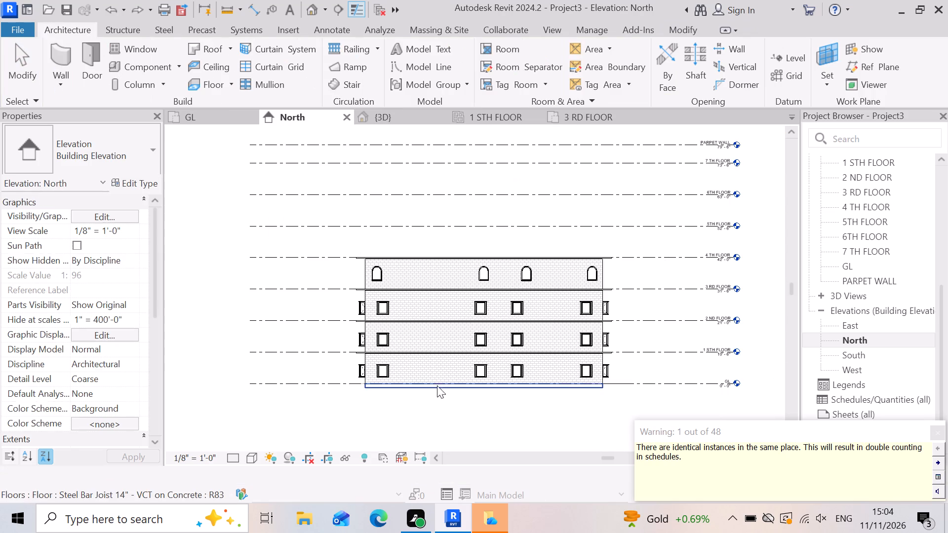
Select all elements of the storey between 3 RD FLOOR and 4 TH FLOOR and check their categories in the selection filter.
drag(634, 278, 332, 245)
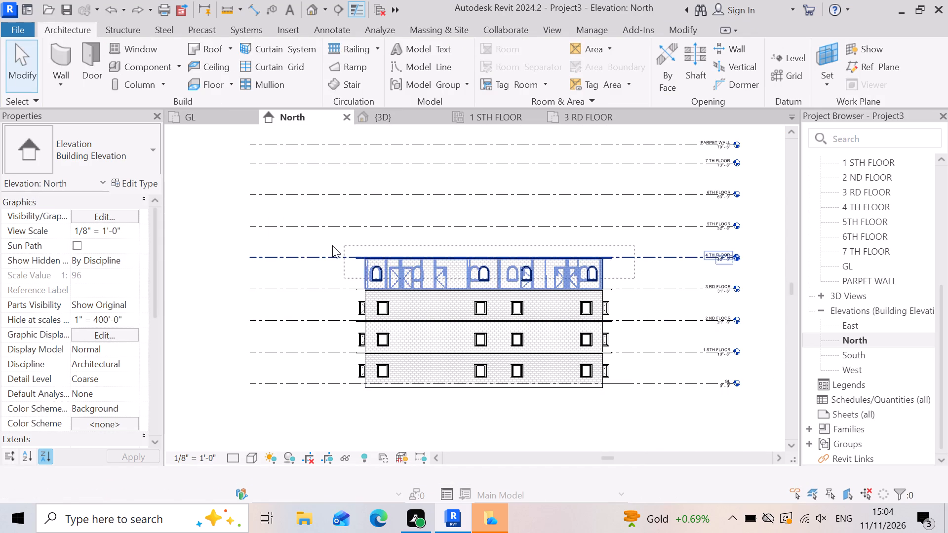
drag(332, 245, 328, 245)
double_click(328, 246)
drag(630, 274, 627, 274)
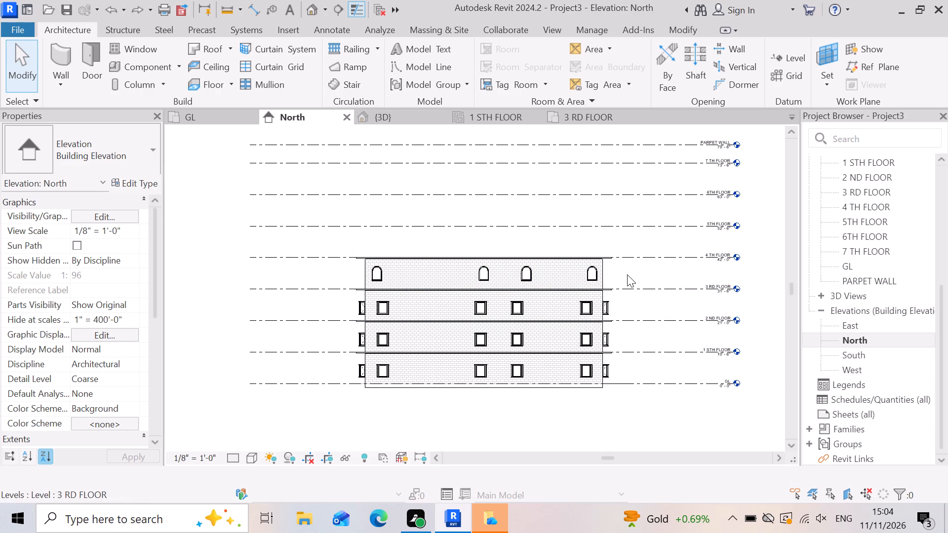
drag(627, 274, 334, 241)
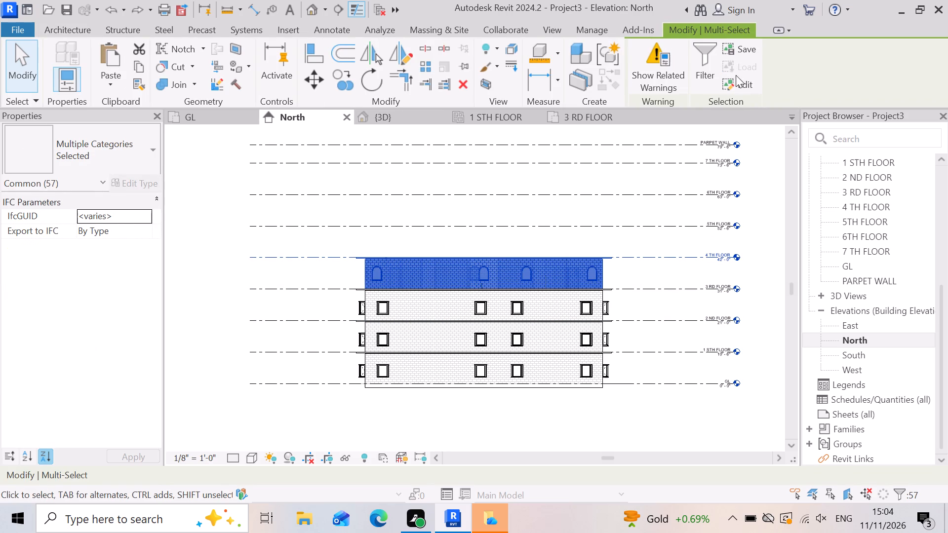
click(693, 74)
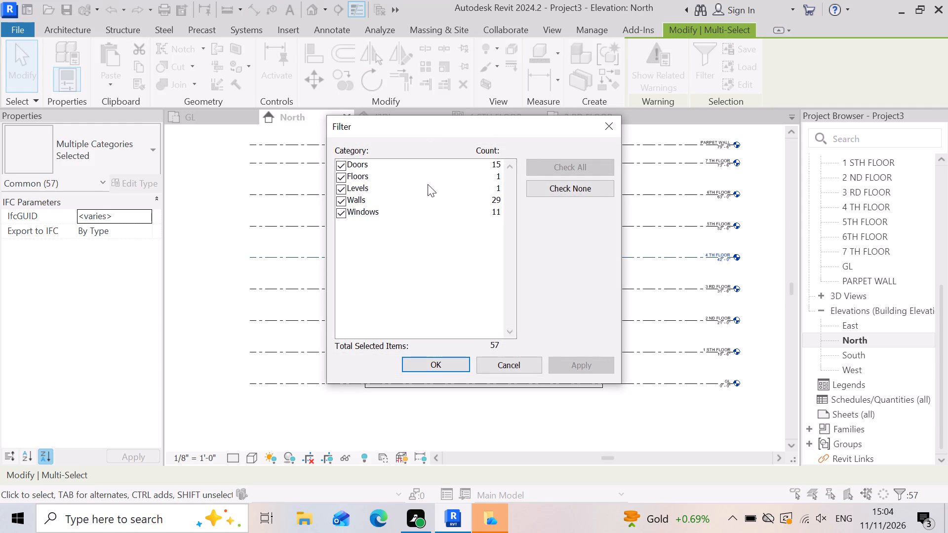
click(602, 124)
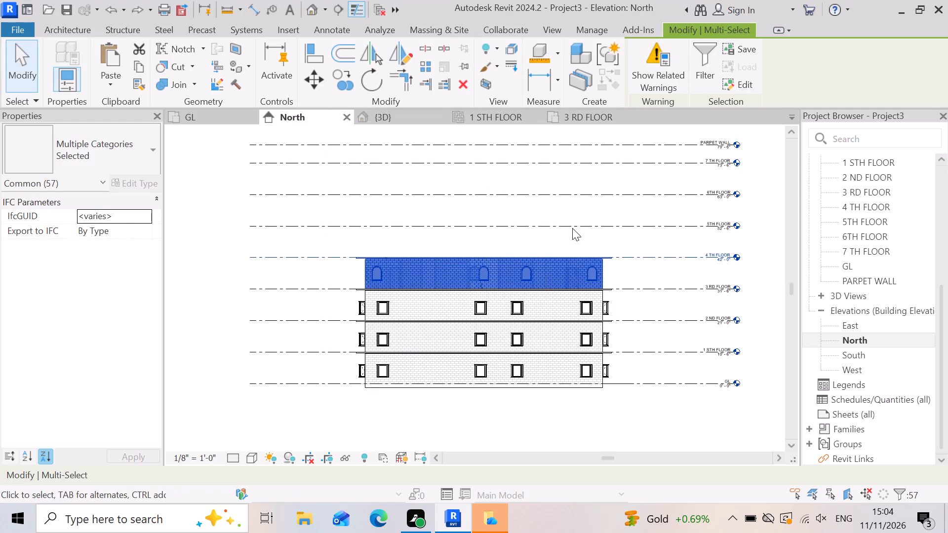
key(Escape)
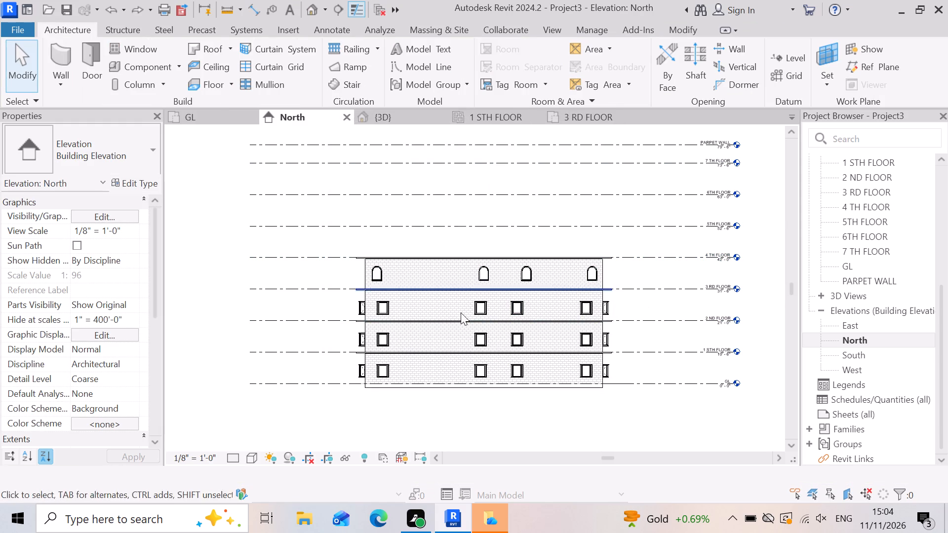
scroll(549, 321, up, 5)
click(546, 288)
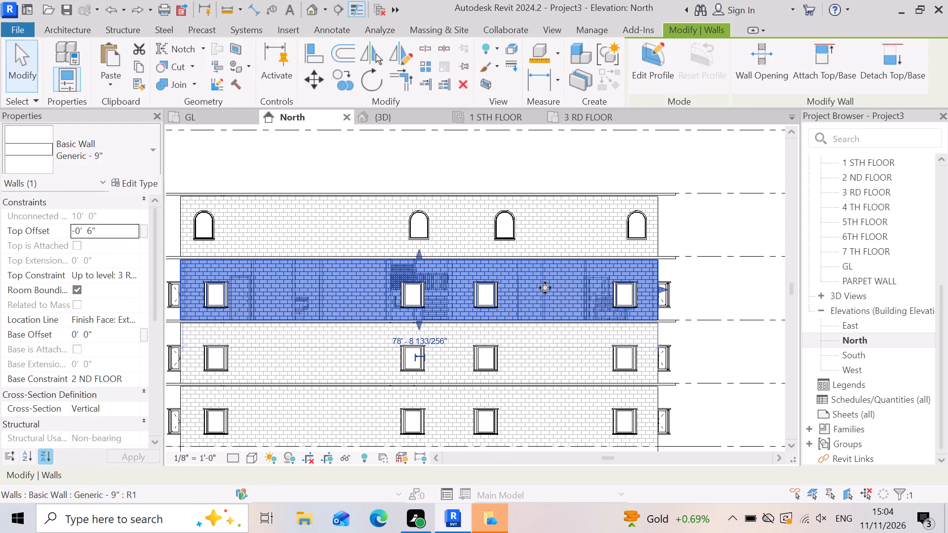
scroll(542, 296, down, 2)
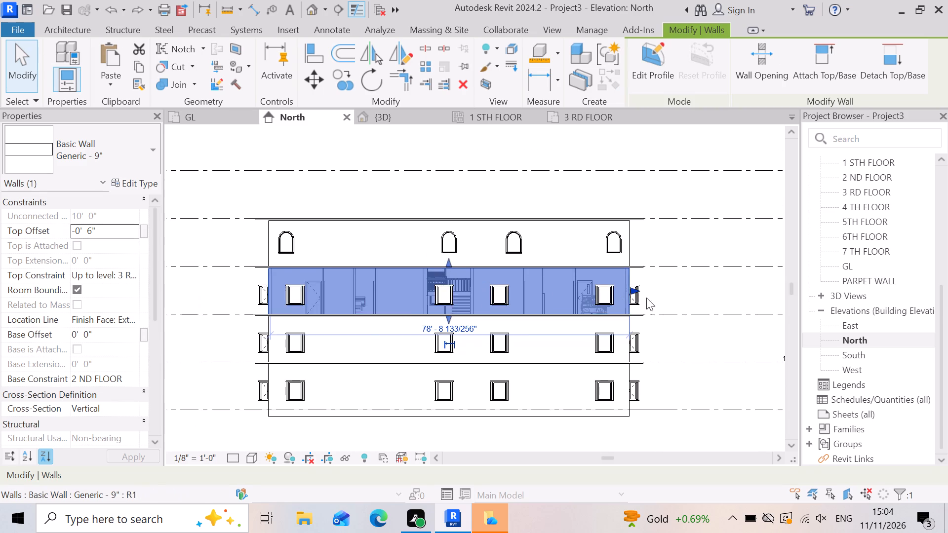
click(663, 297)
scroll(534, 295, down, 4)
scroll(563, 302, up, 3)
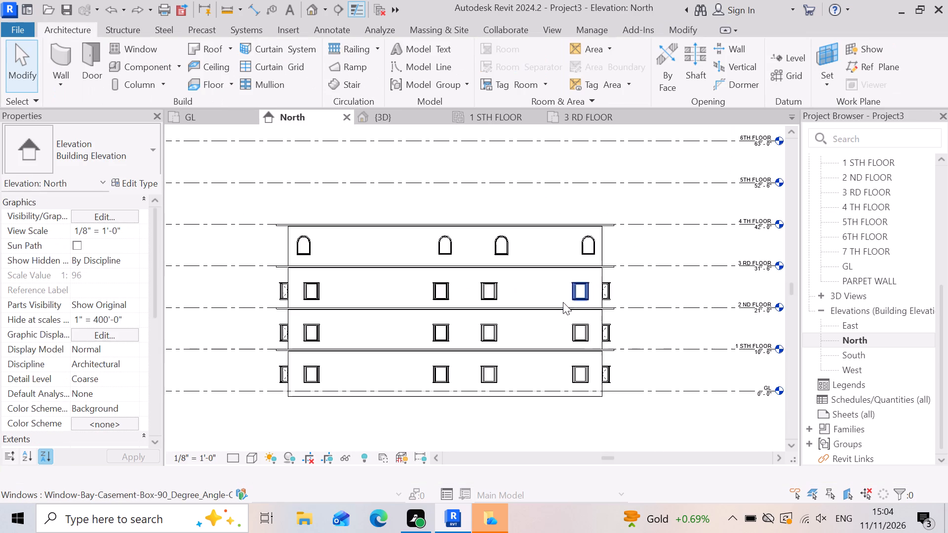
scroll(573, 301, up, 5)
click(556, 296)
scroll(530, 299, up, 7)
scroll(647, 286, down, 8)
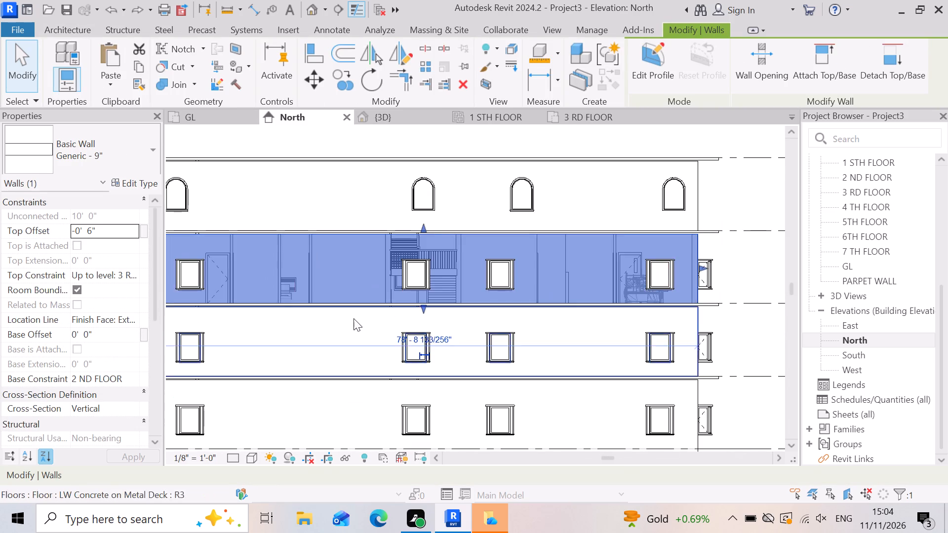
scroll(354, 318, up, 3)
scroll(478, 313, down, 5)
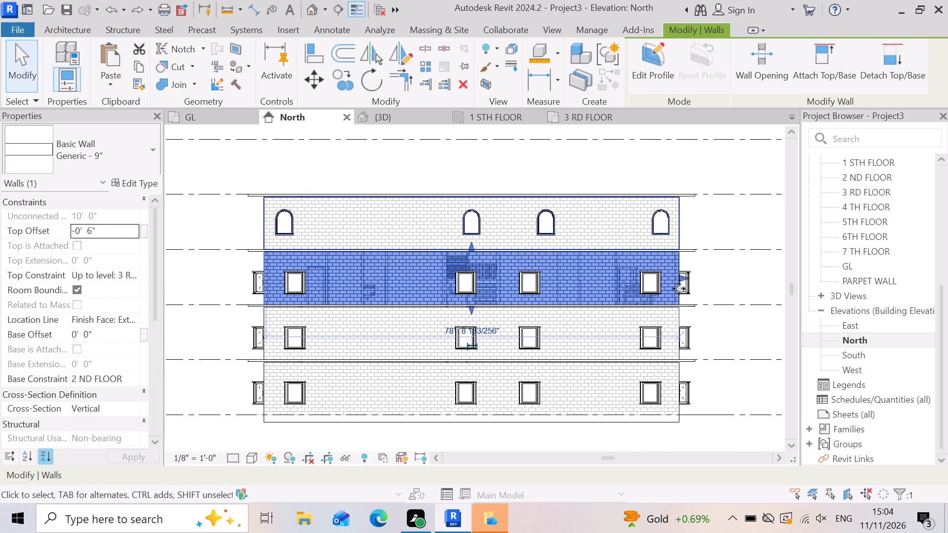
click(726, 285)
Copy only the 2 ND FLOOR storey's railings, top rails, stairs, stair runs and stair supports and paste them aligned to the 3 RD FLOOR level.
drag(726, 289, 507, 276)
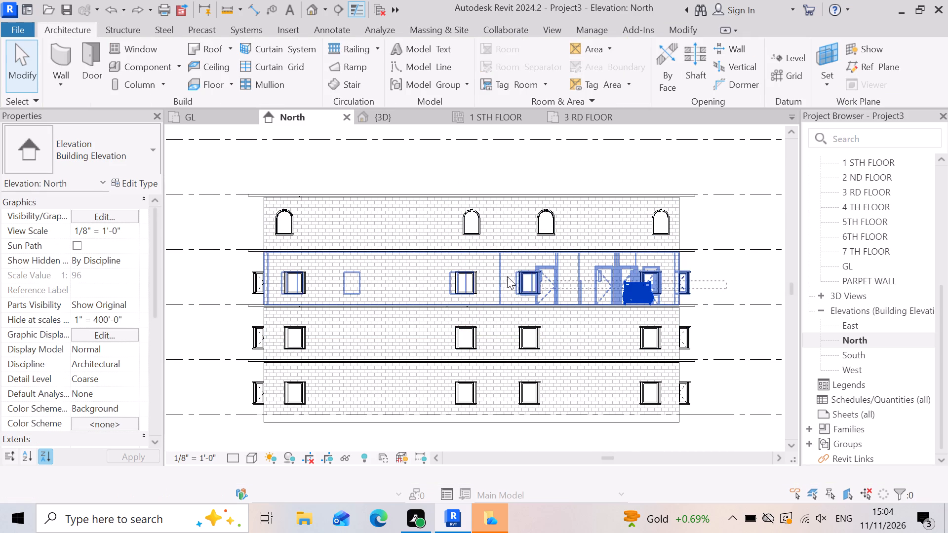
drag(507, 276, 226, 265)
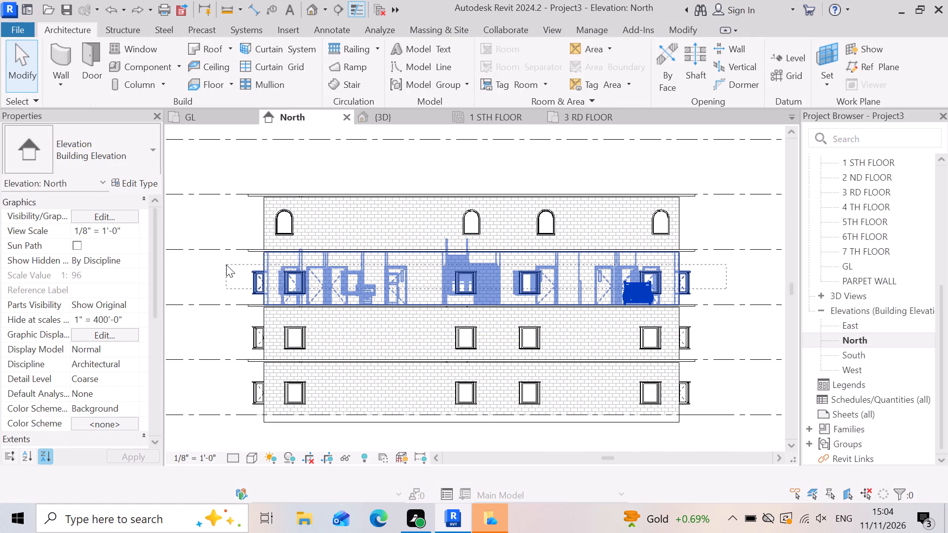
drag(226, 265, 225, 265)
double_click(225, 265)
drag(733, 282, 669, 289)
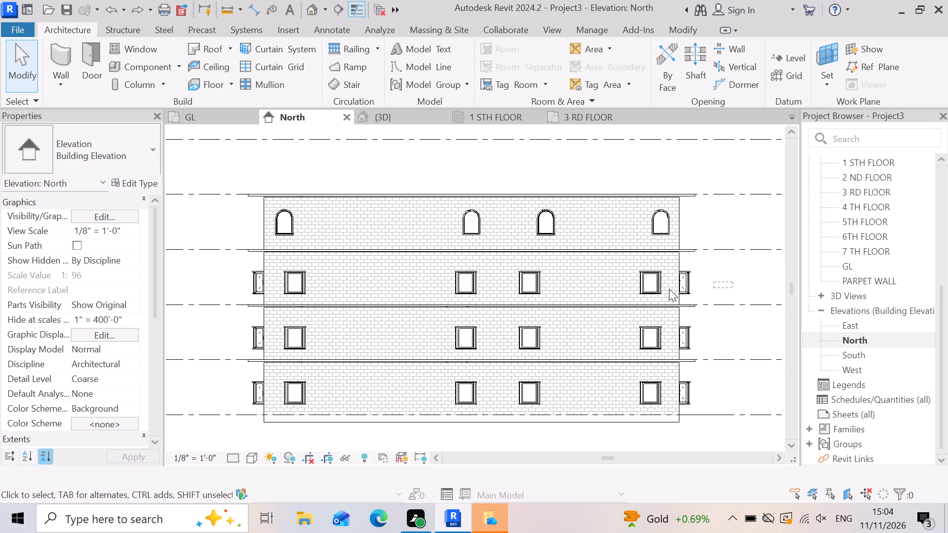
drag(669, 289, 200, 262)
click(712, 59)
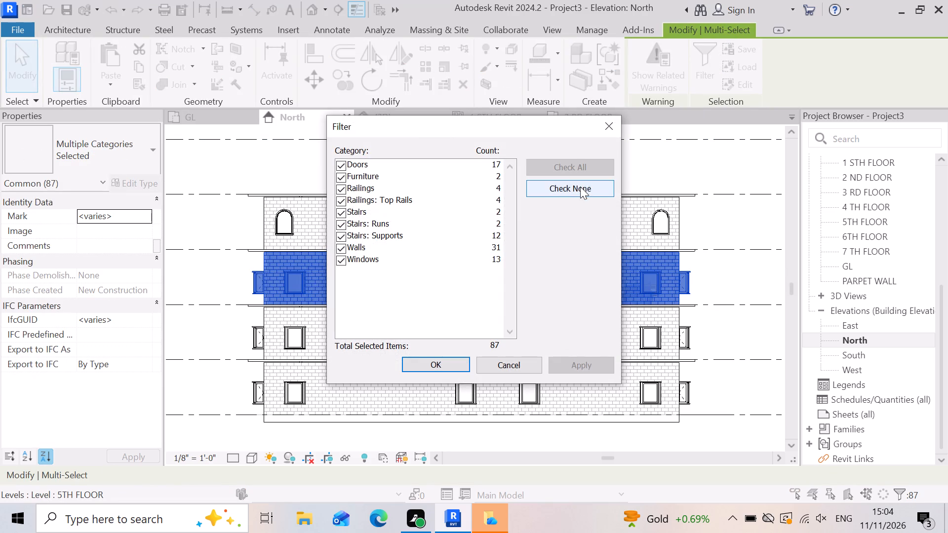
click(579, 187)
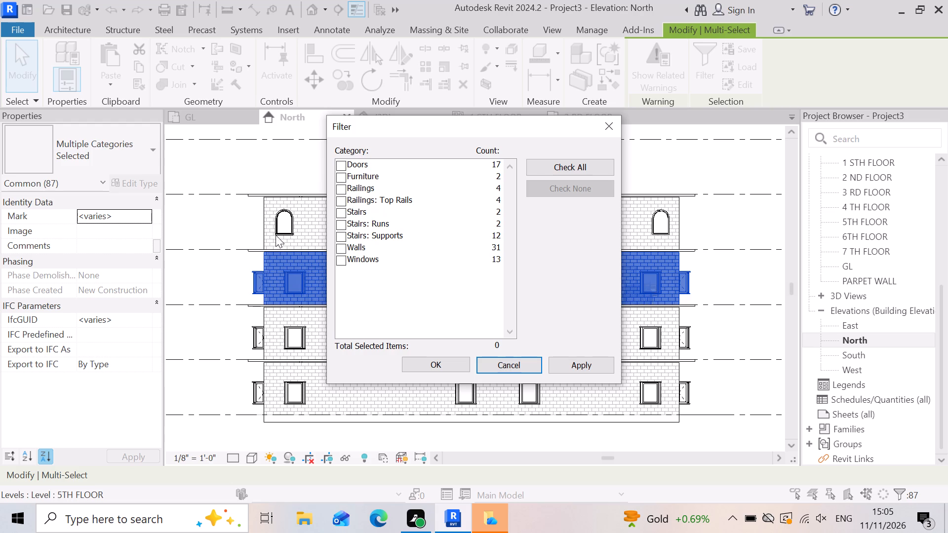
click(341, 185)
click(346, 204)
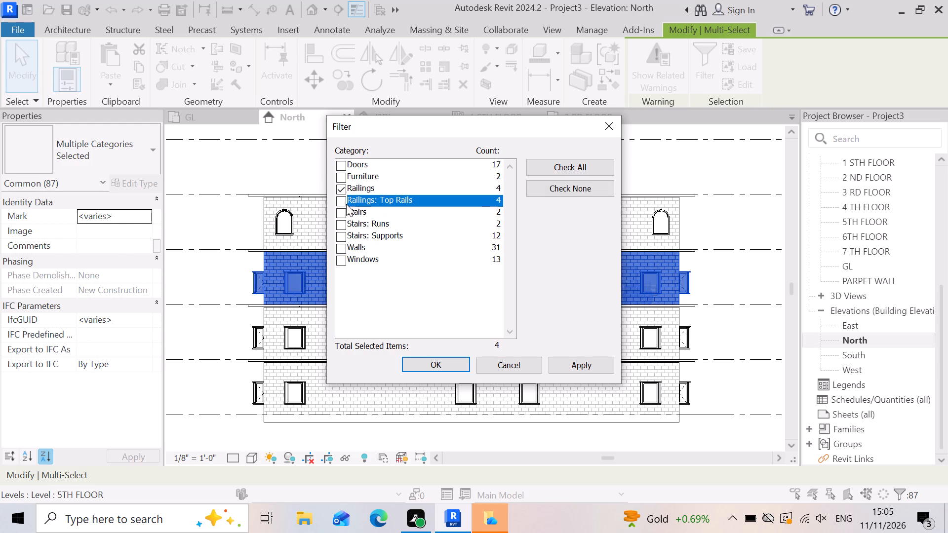
click(346, 202)
click(340, 201)
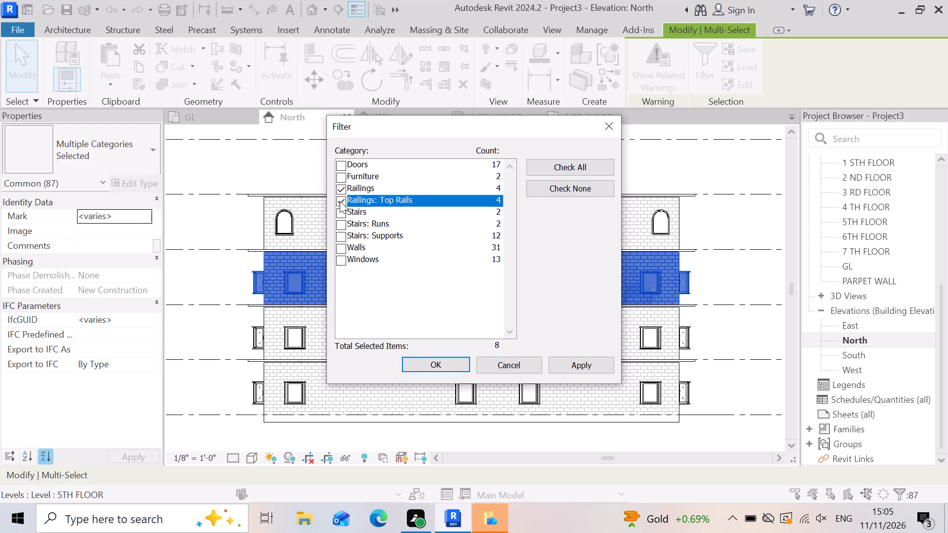
click(338, 210)
click(344, 220)
click(345, 237)
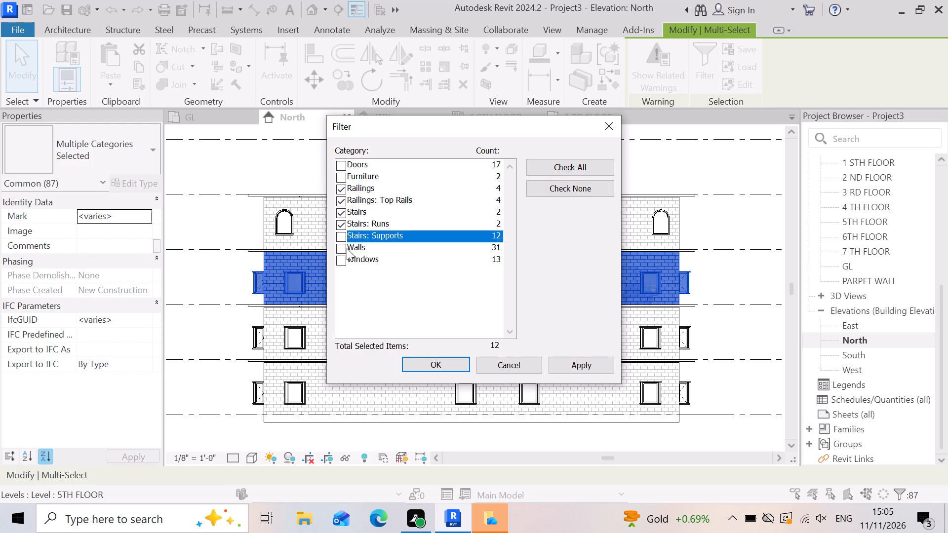
click(340, 237)
click(569, 364)
click(456, 367)
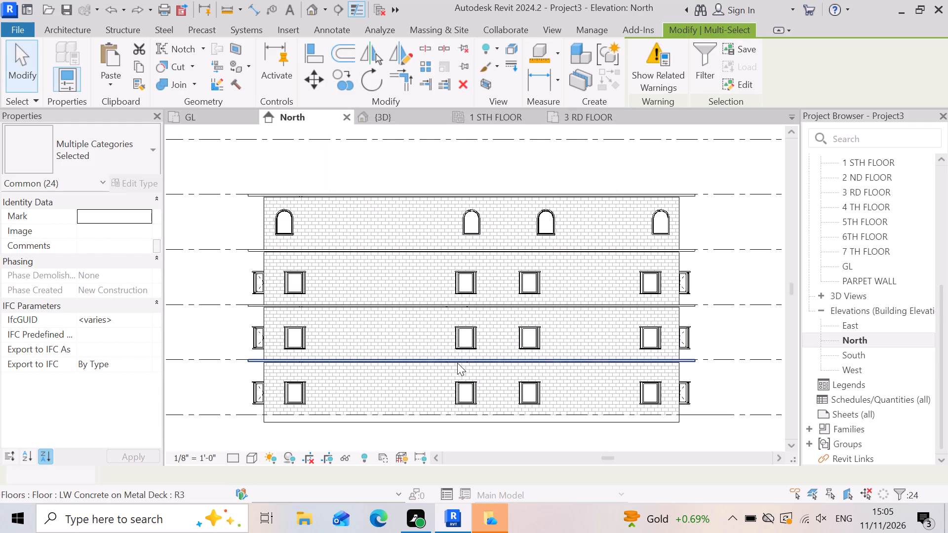
click(136, 74)
click(115, 87)
click(147, 144)
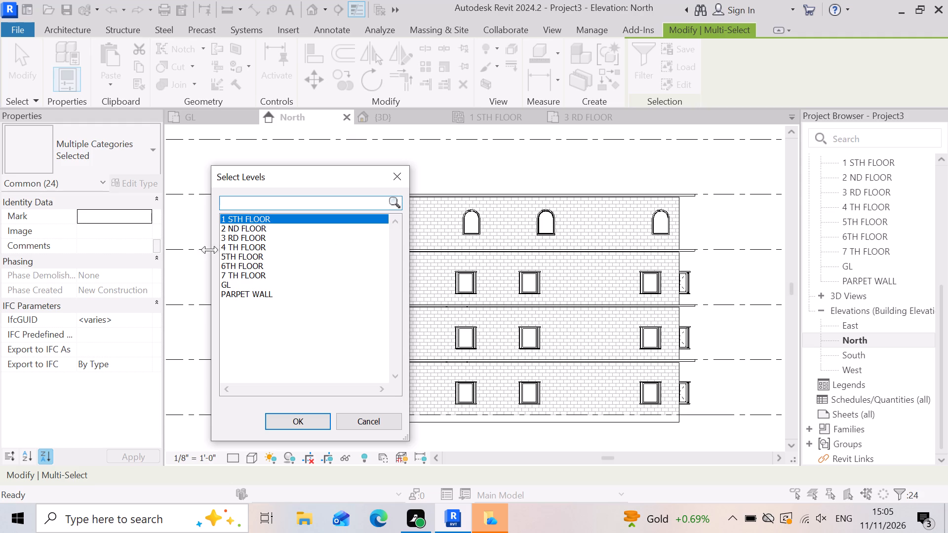
click(244, 237)
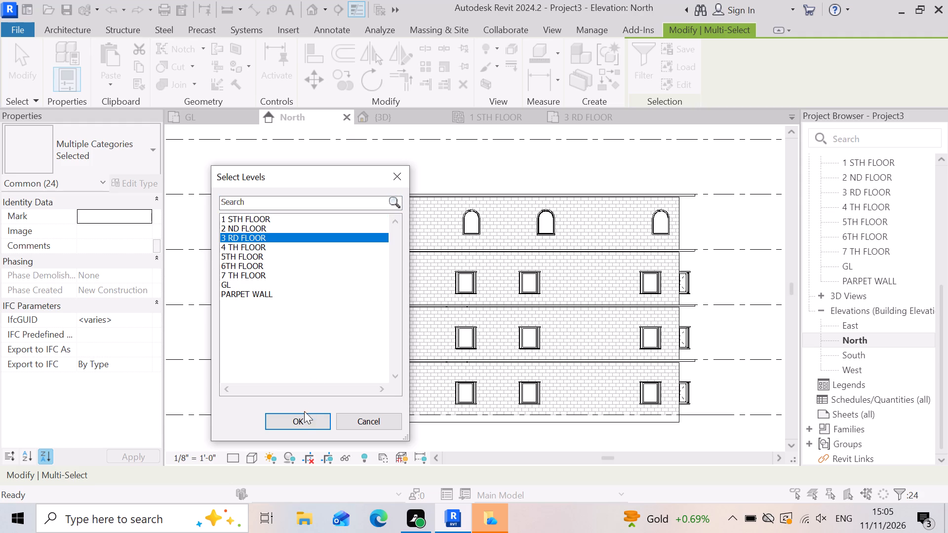
click(302, 419)
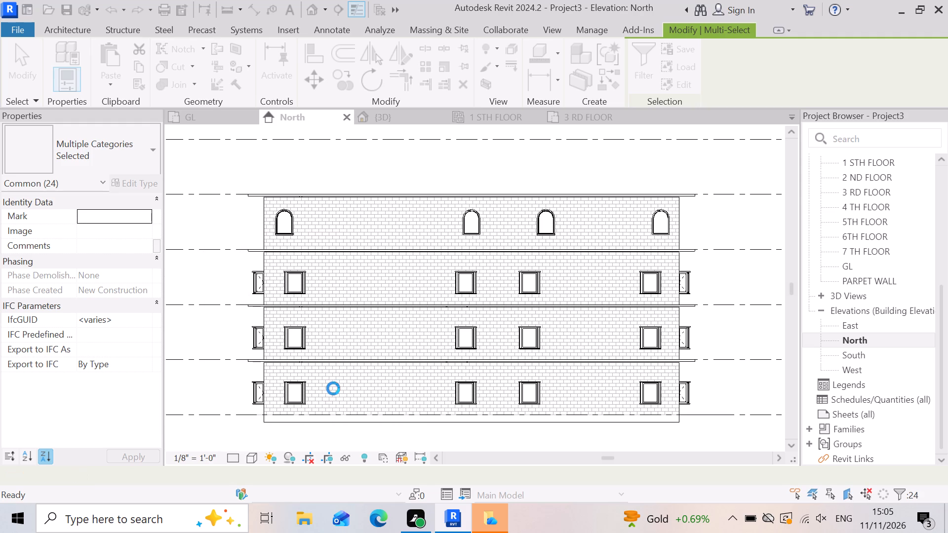
scroll(421, 308, down, 2)
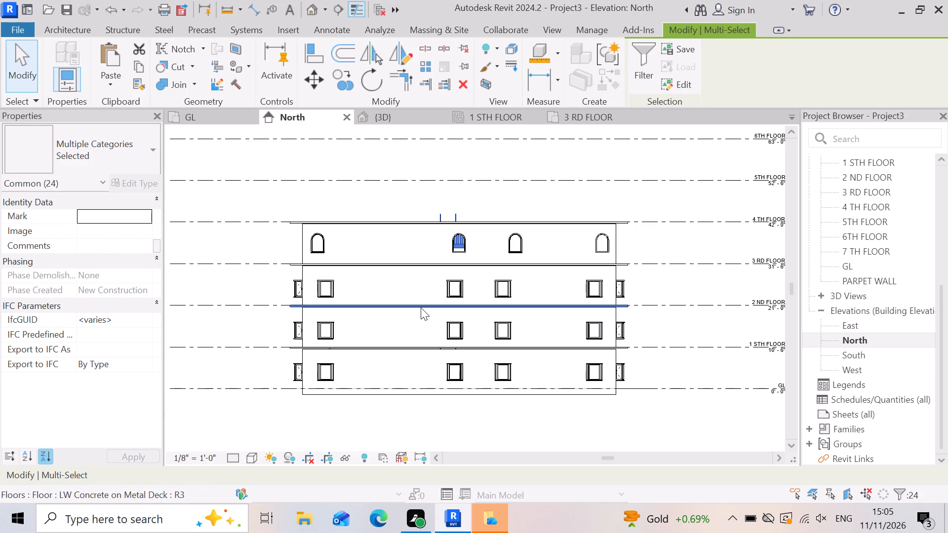
click(656, 423)
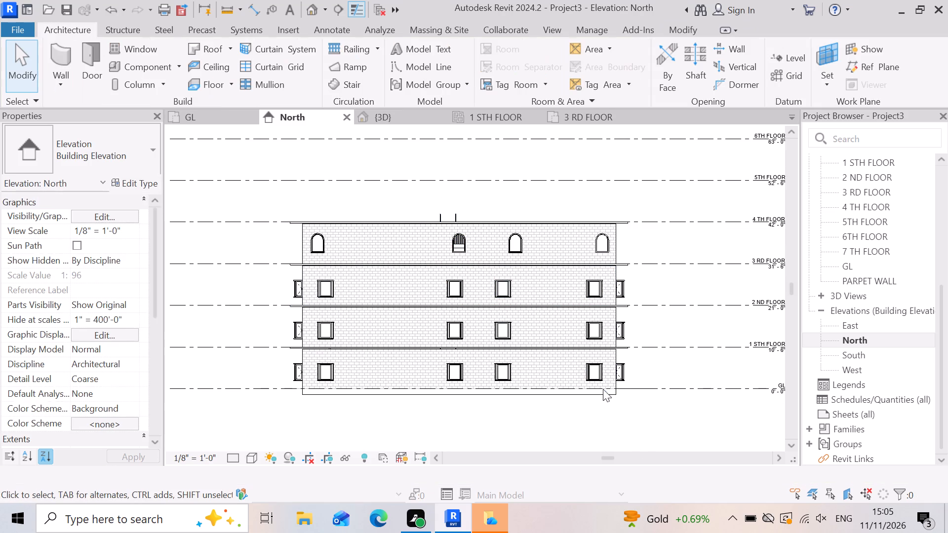
Select all elements of the storey between 3 RD FLOOR and 4 TH FLOOR and clear every category in the selection filter.
scroll(462, 280, up, 3)
scroll(519, 246, down, 6)
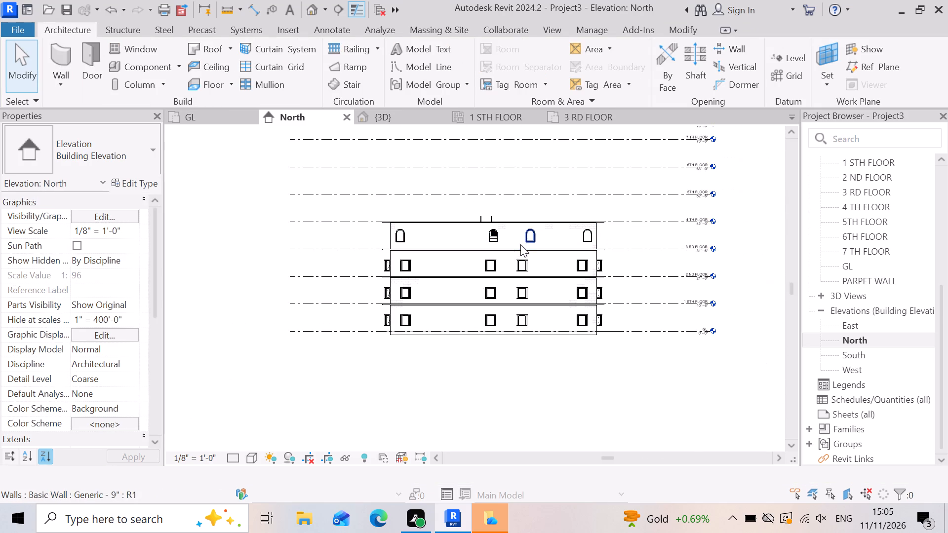
scroll(439, 256, up, 4)
scroll(459, 256, down, 3)
scroll(594, 249, up, 2)
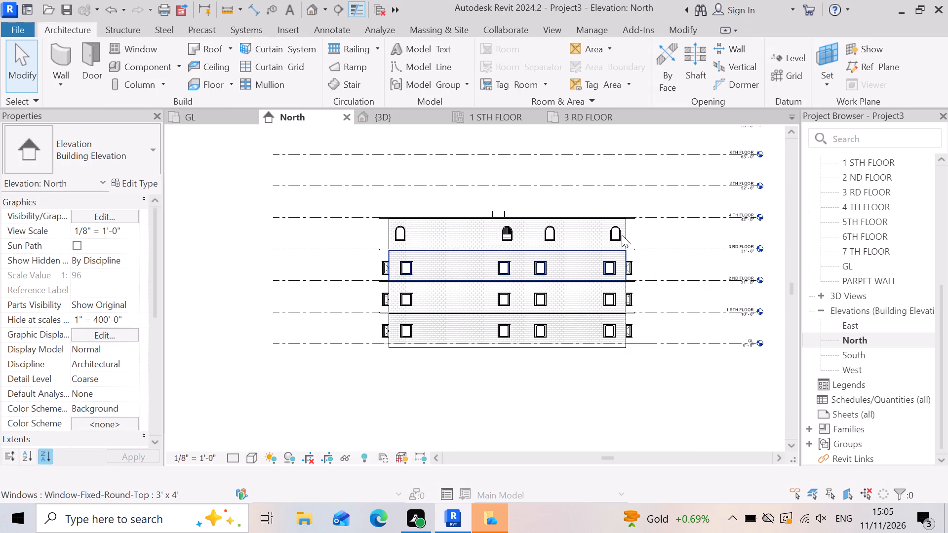
scroll(538, 218, up, 4)
scroll(569, 218, down, 3)
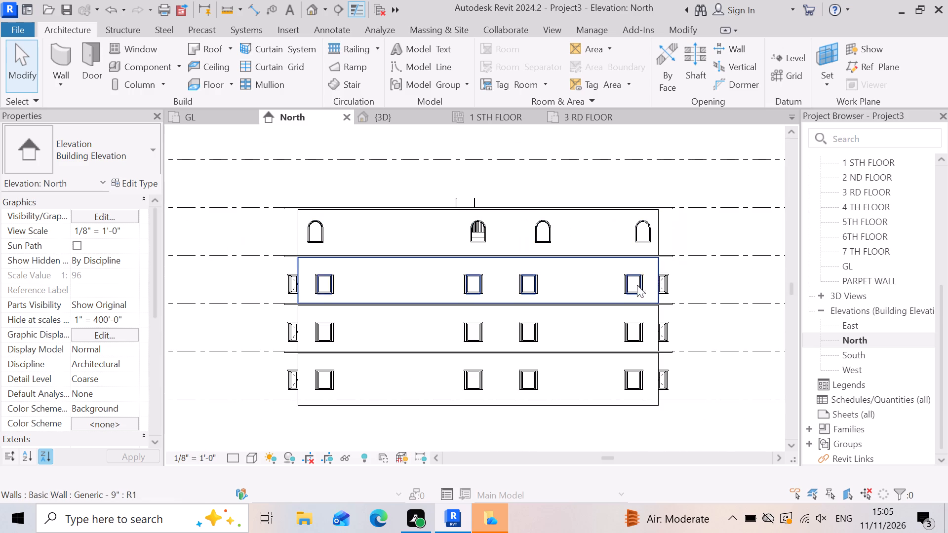
drag(700, 229, 589, 228)
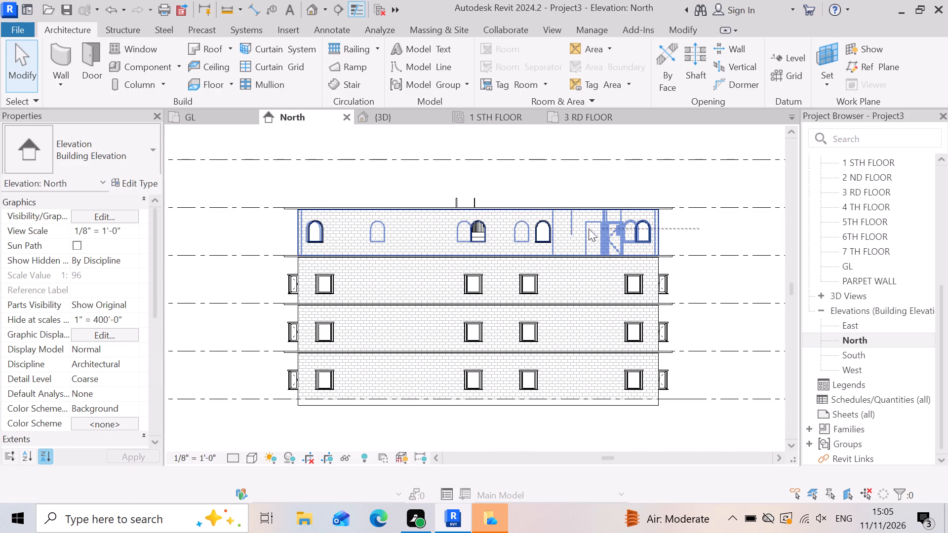
drag(589, 228, 272, 230)
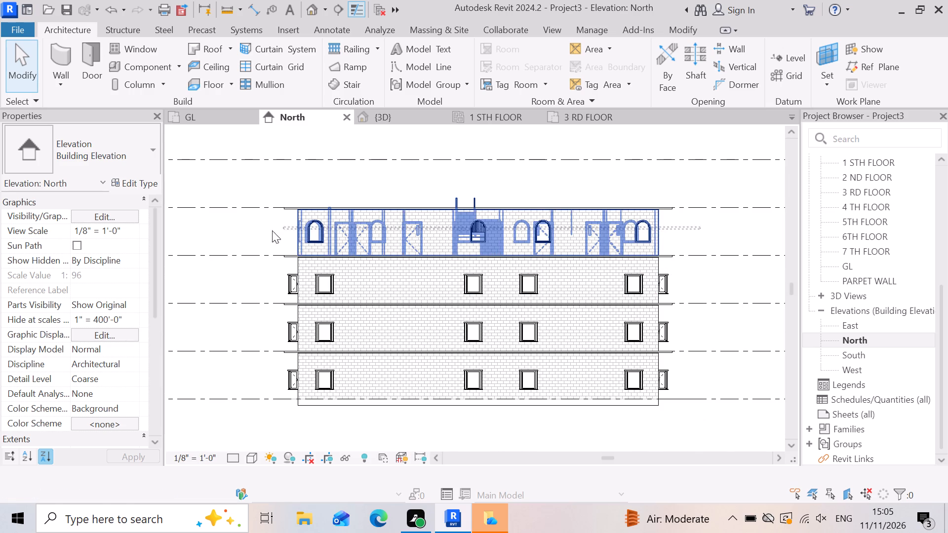
drag(272, 230, 263, 229)
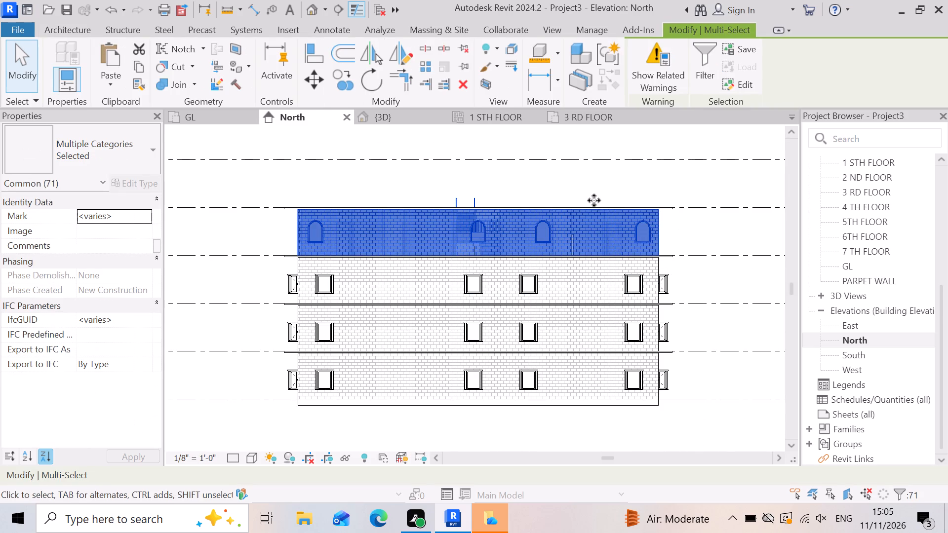
click(711, 47)
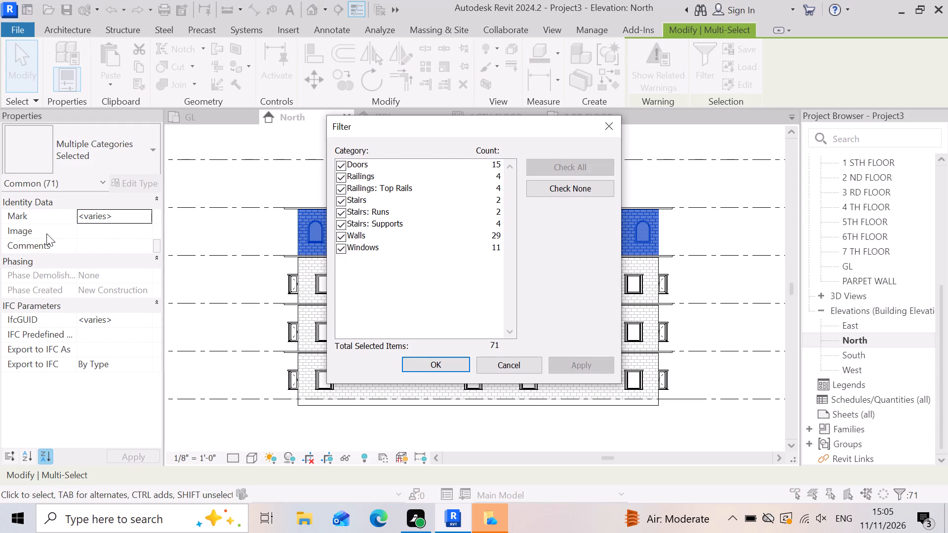
click(561, 193)
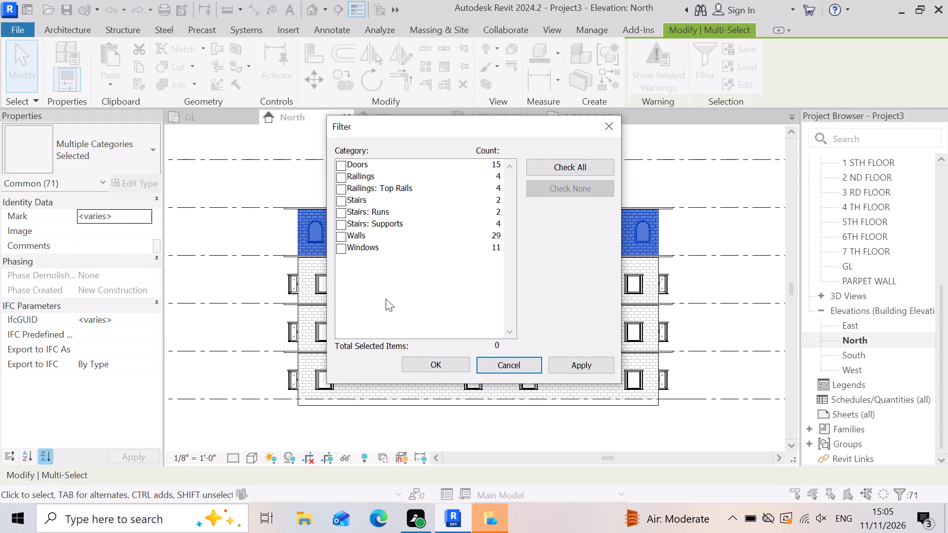
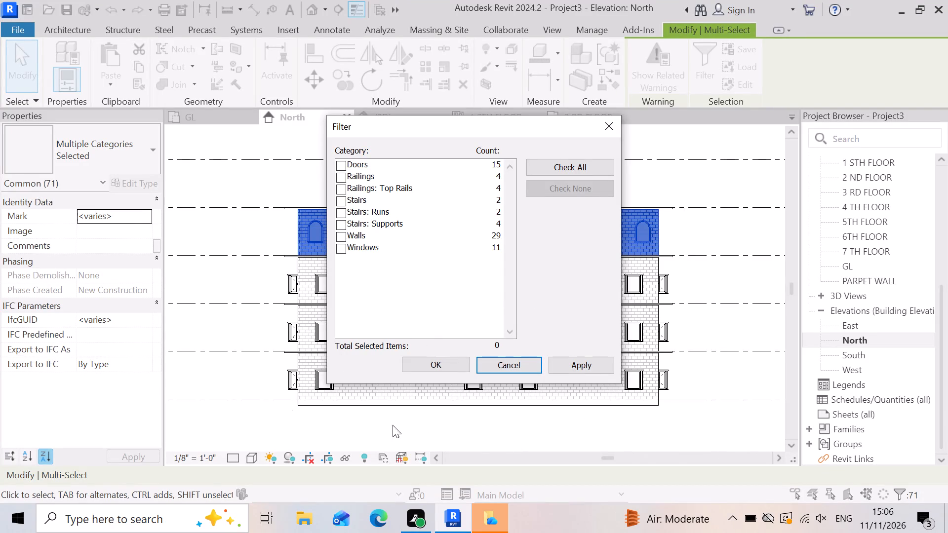
Filter the selected storey between 3 RD FLOOR and 4 TH FLOOR down to only its Doors, Walls and Windows.
scroll(374, 243, up, 2)
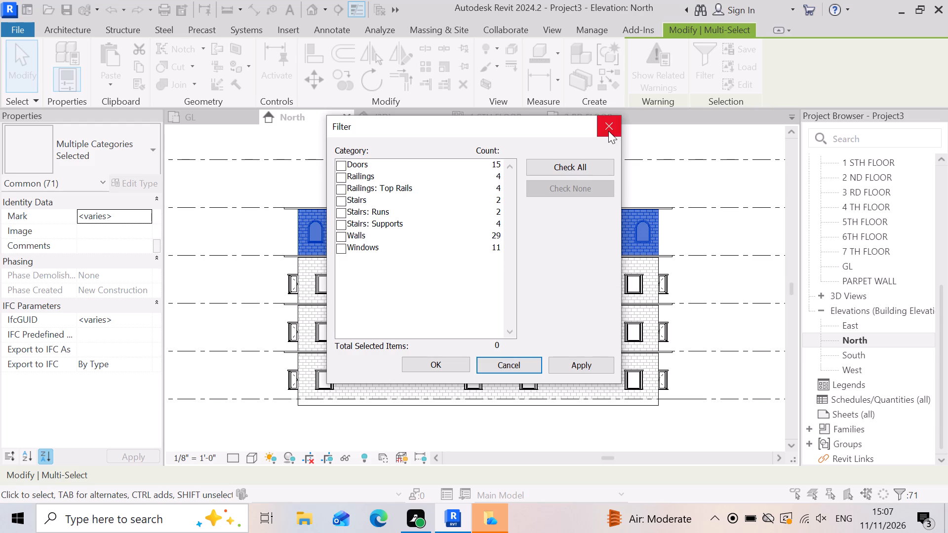
click(343, 240)
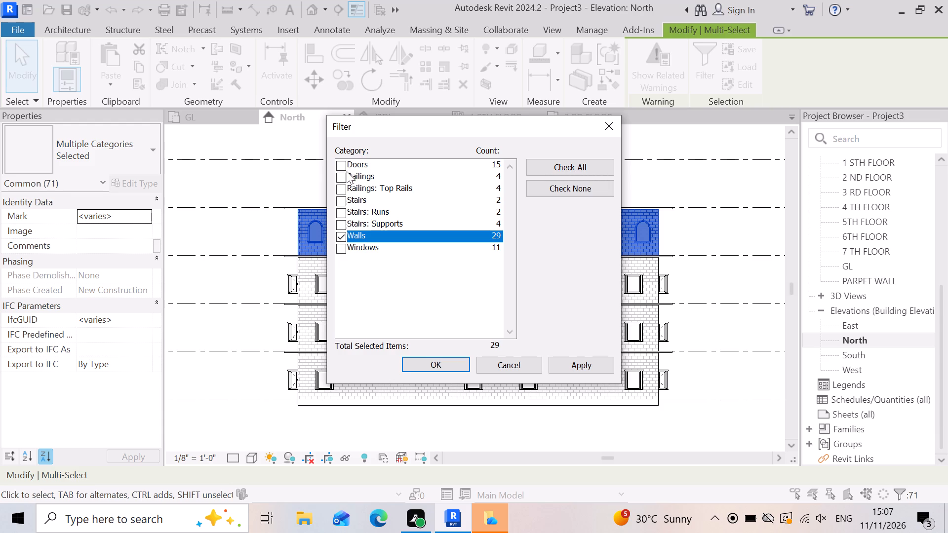
click(346, 168)
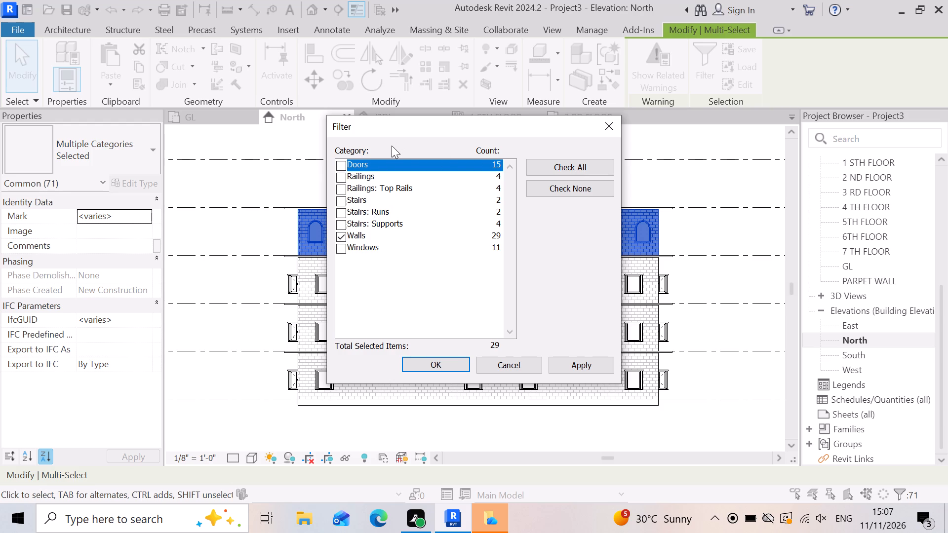
click(341, 166)
click(345, 251)
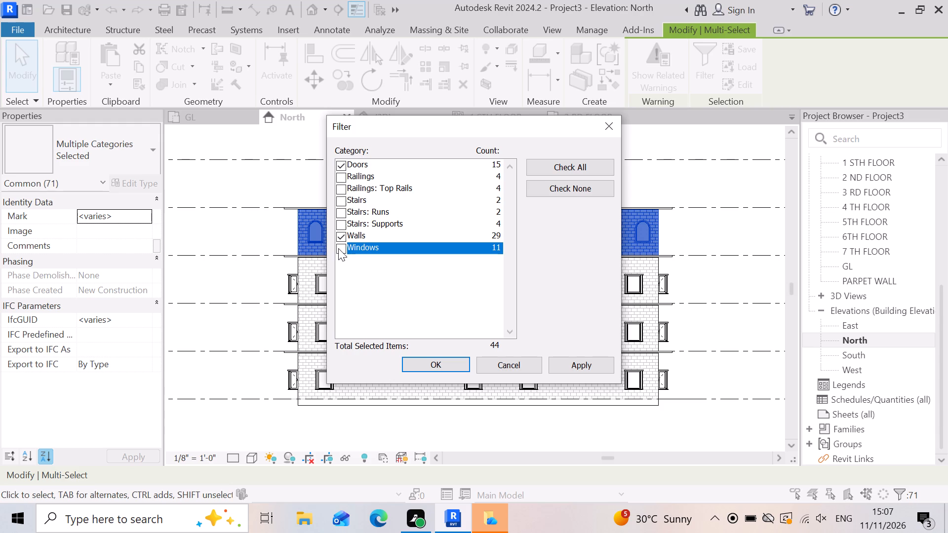
click(337, 248)
click(575, 365)
click(428, 368)
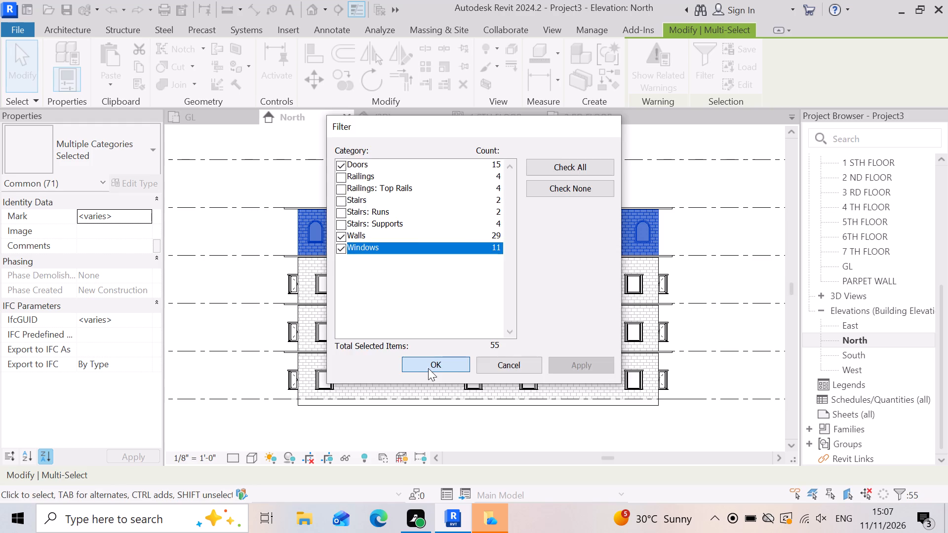
Copy the filtered doors, walls and windows and paste them aligned to the 4 TH FLOOR level.
scroll(546, 267, down, 4)
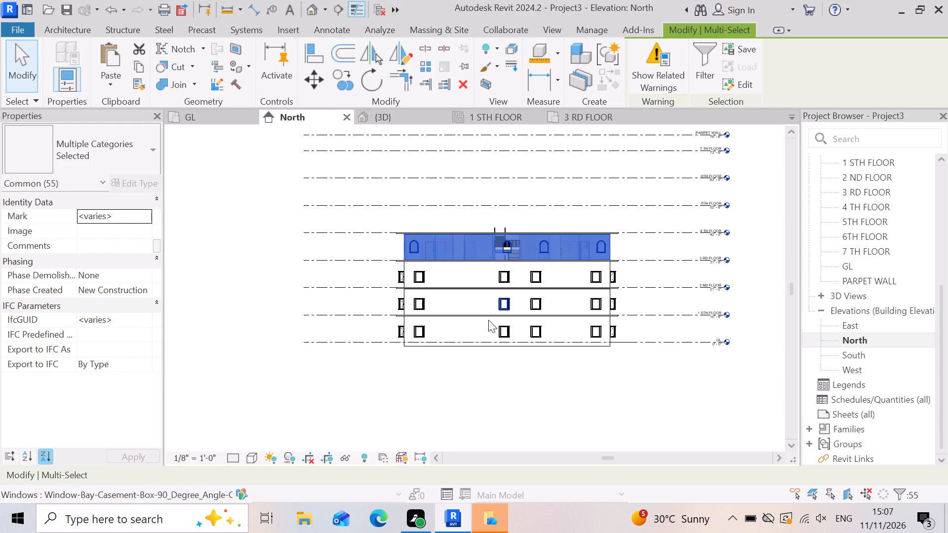
scroll(671, 273, up, 3)
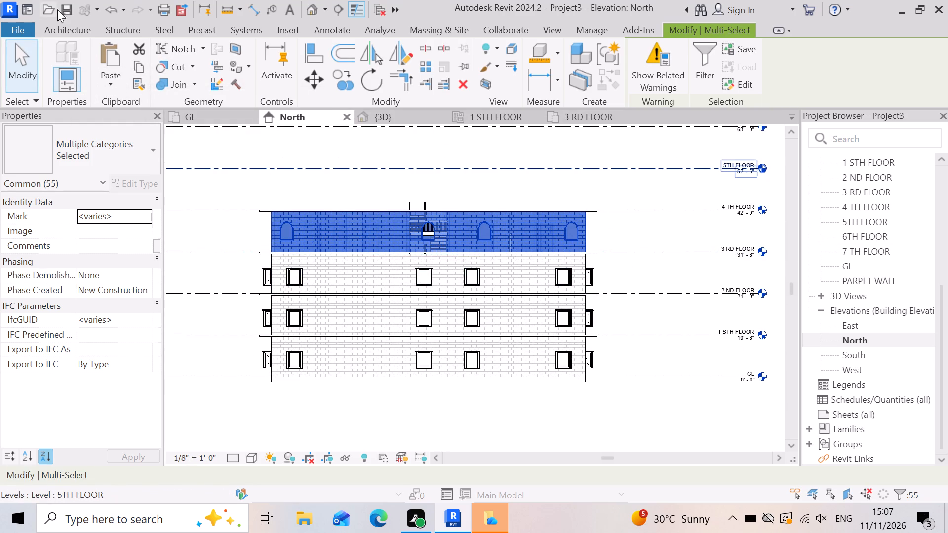
click(132, 67)
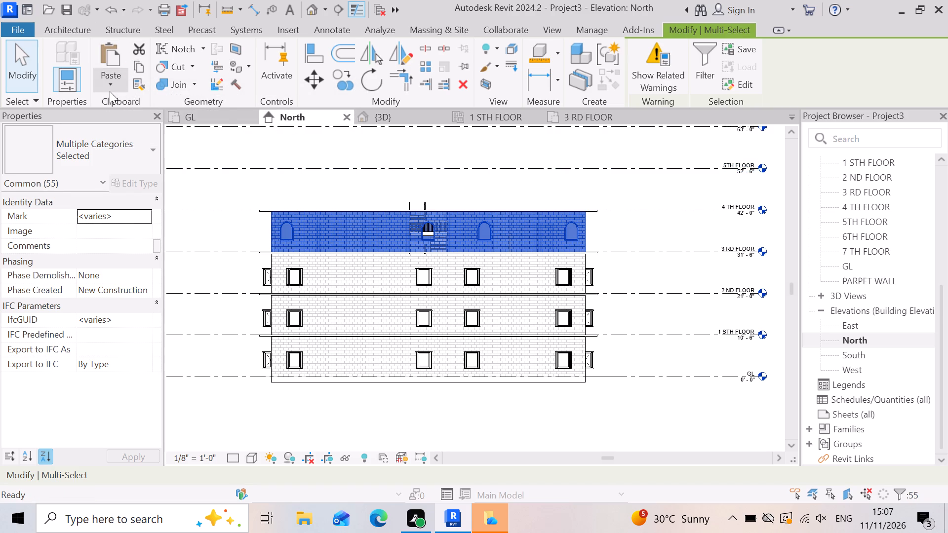
click(110, 91)
click(158, 144)
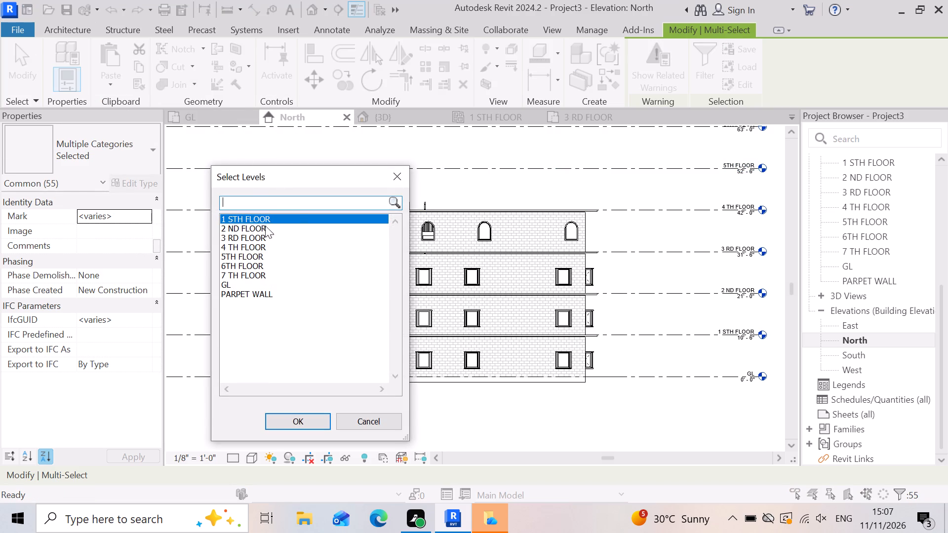
click(229, 246)
click(312, 427)
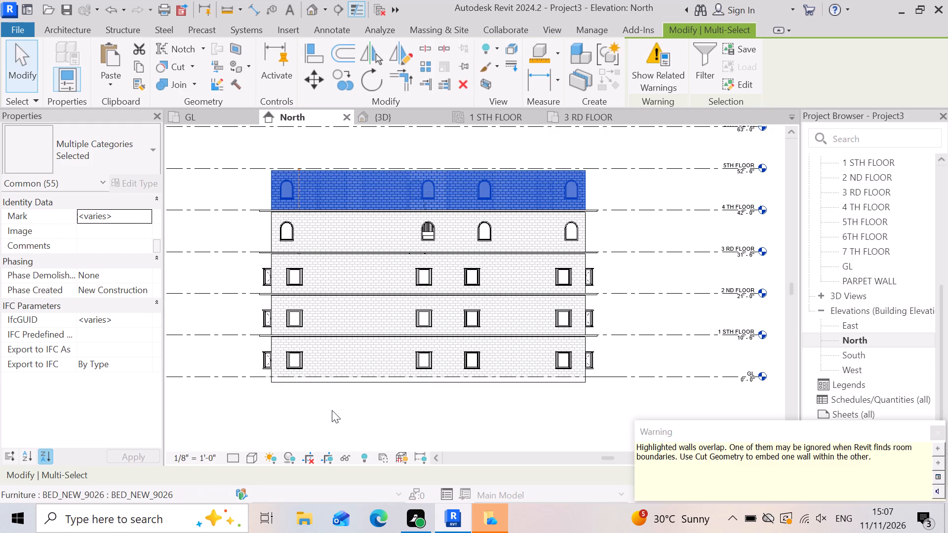
click(332, 411)
Select the storey between 3 RD FLOOR and 4 TH FLOOR and filter it to only railings, top rails, stairs, stair runs and stair supports.
scroll(503, 206, down, 2)
scroll(503, 206, up, 3)
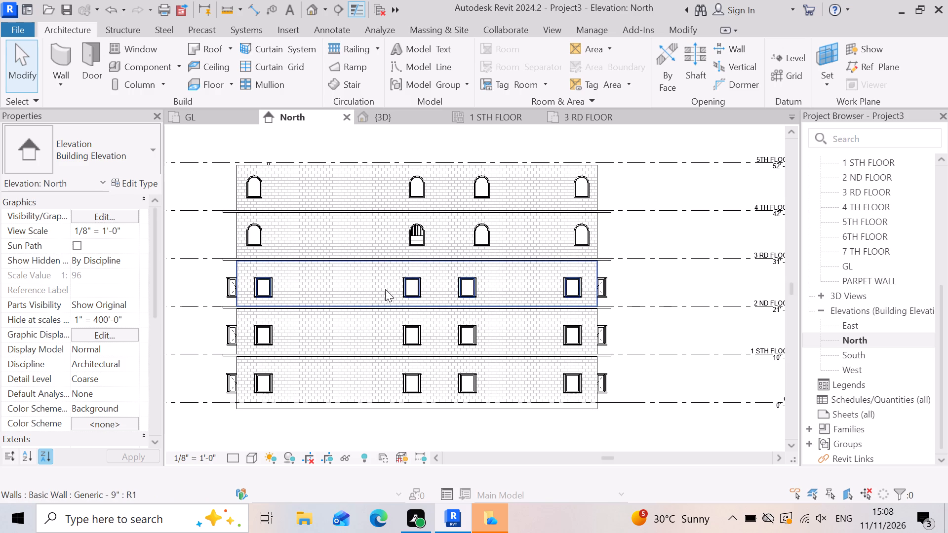
scroll(392, 286, down, 2)
scroll(395, 284, up, 2)
drag(617, 237, 582, 243)
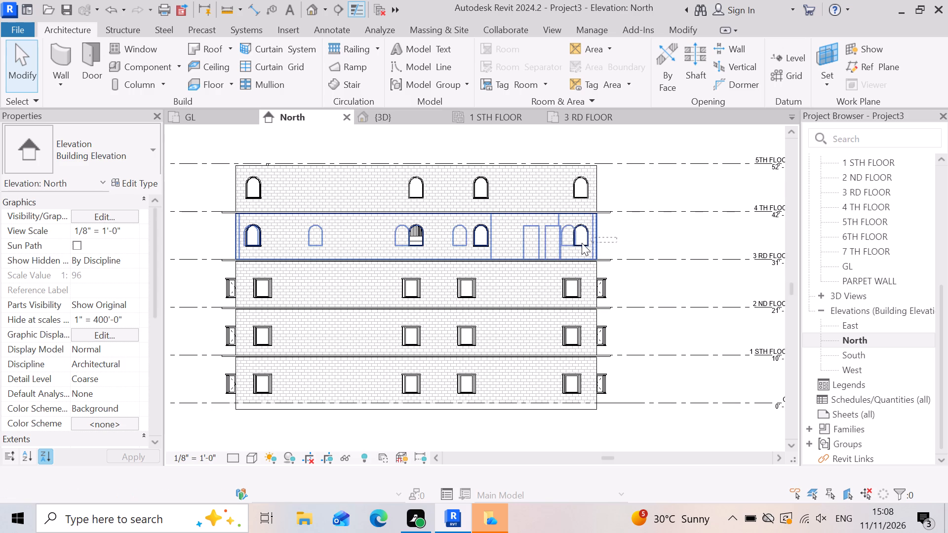
drag(582, 243, 223, 249)
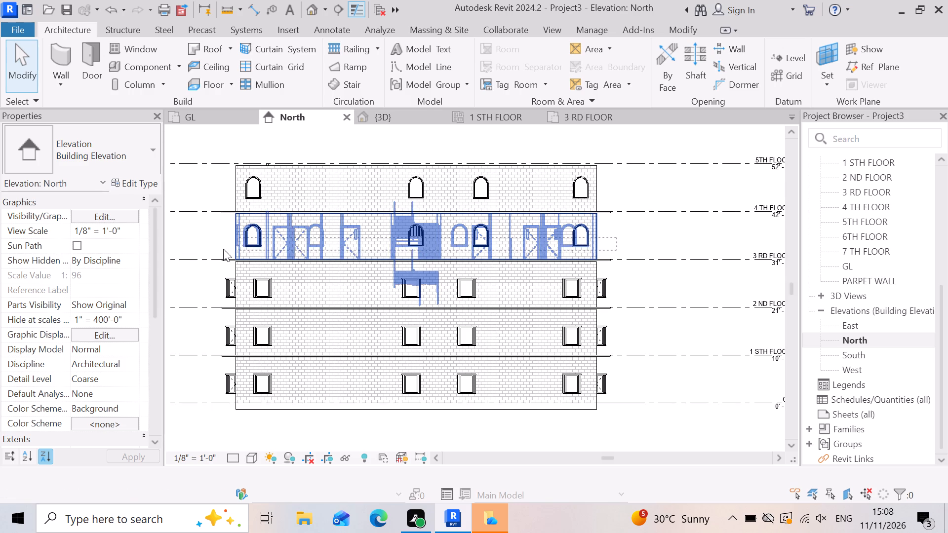
drag(223, 249, 198, 247)
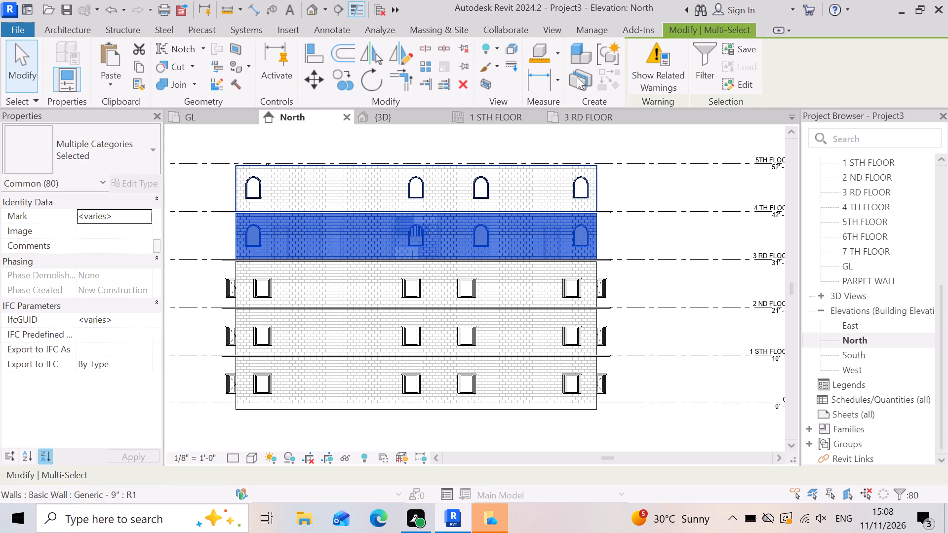
click(703, 44)
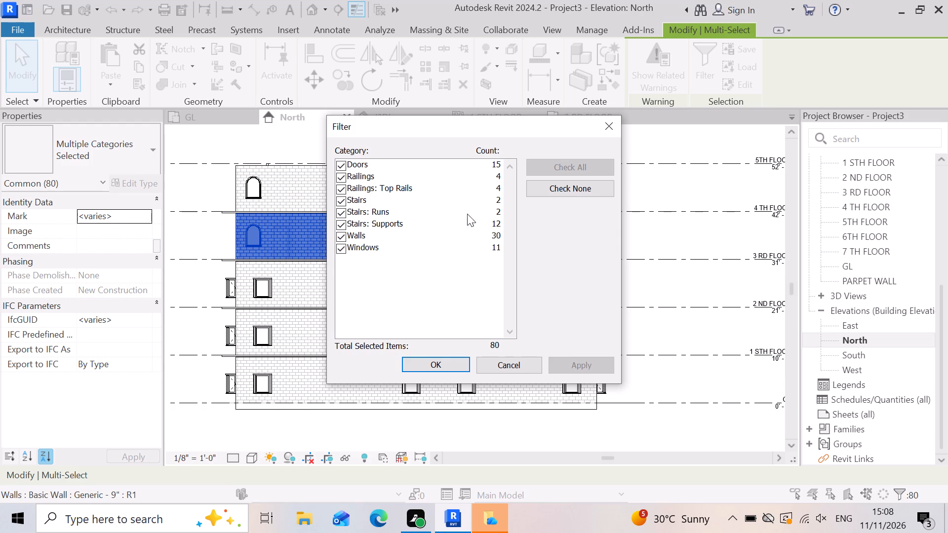
click(563, 186)
click(338, 178)
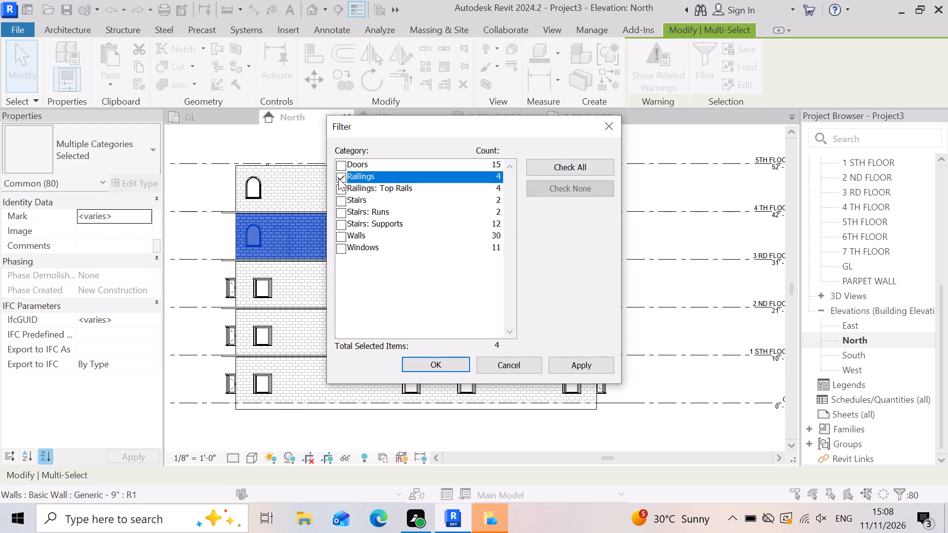
click(338, 190)
click(340, 198)
click(336, 210)
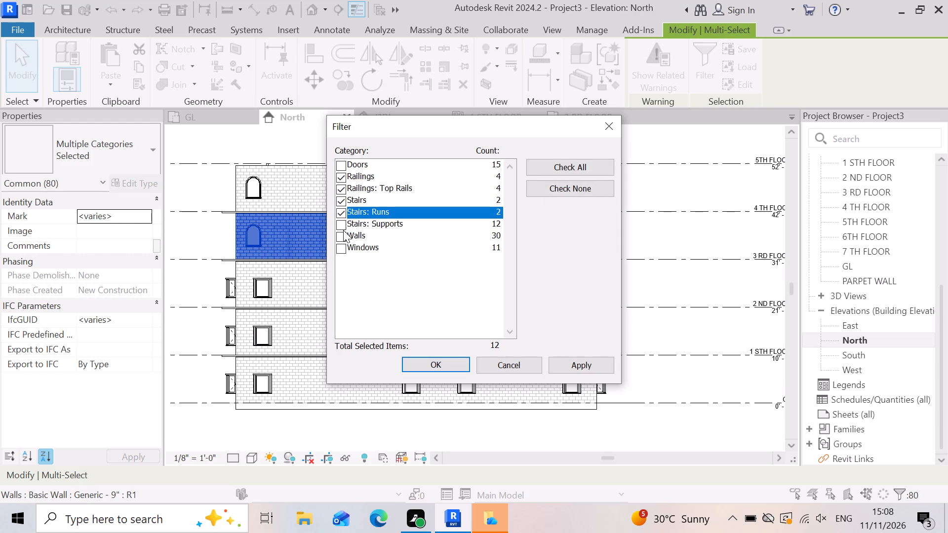
click(341, 226)
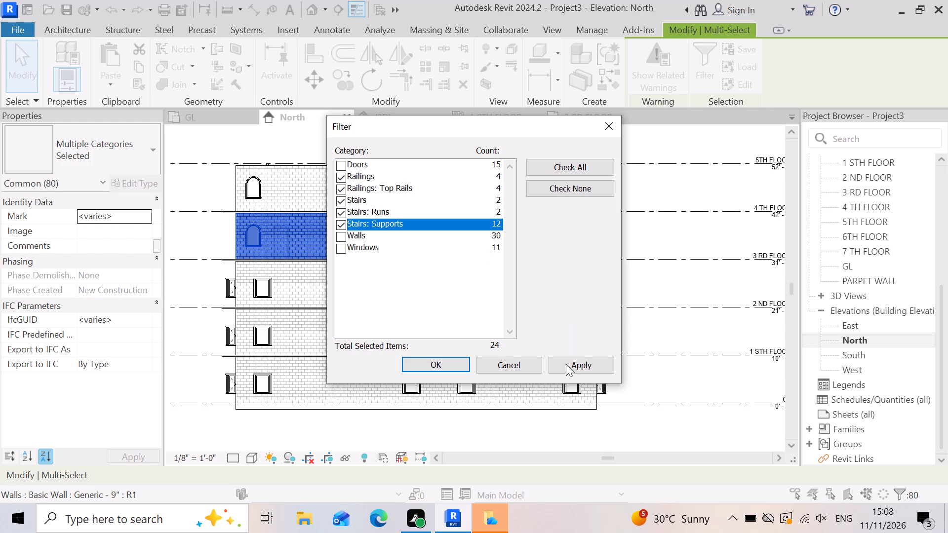
click(567, 370)
click(444, 359)
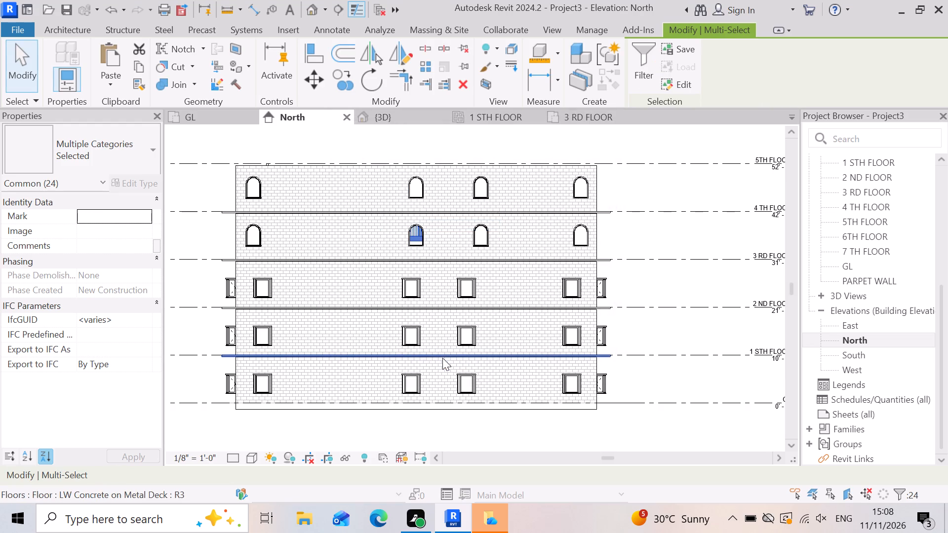
Copy the filtered stairs and railings, paste them aligned to the 4 TH FLOOR level, and clear the selection.
scroll(507, 334, down, 2)
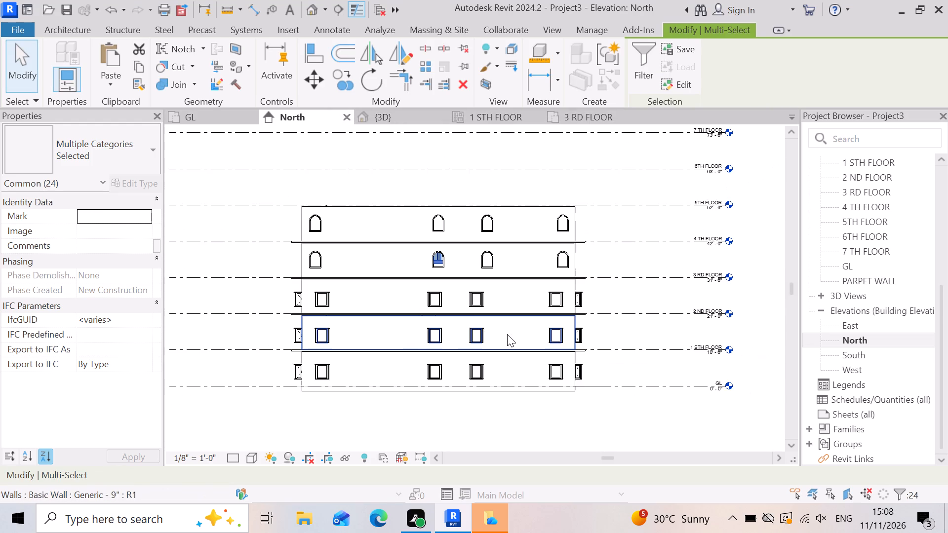
scroll(599, 238, up, 2)
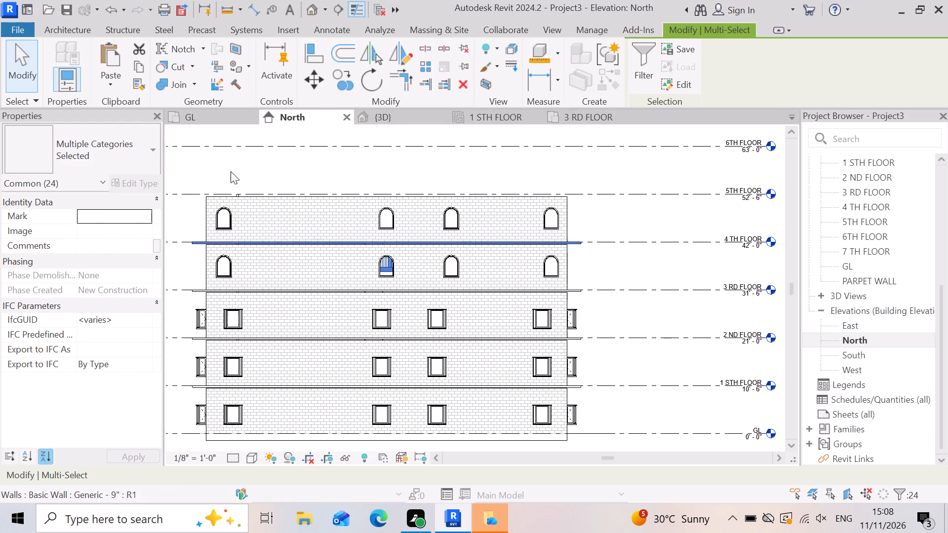
click(137, 70)
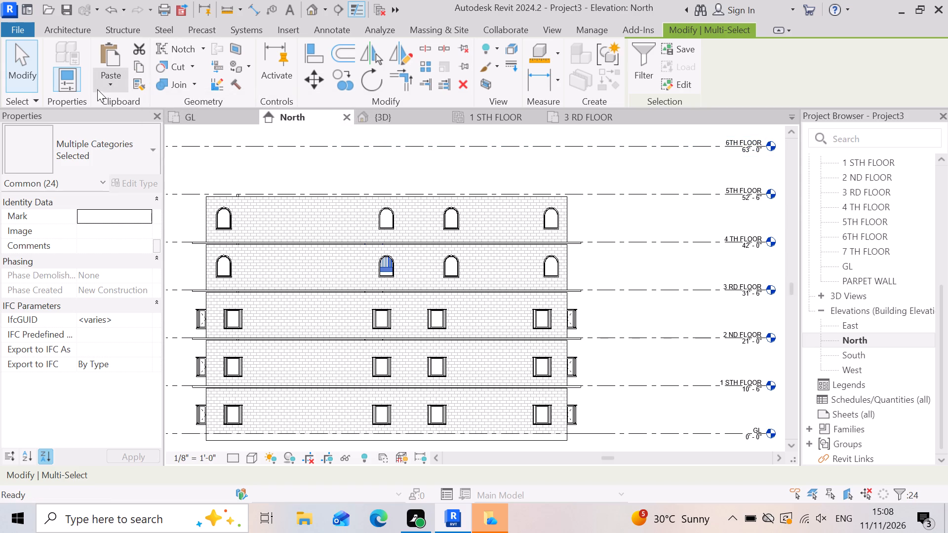
click(111, 87)
click(142, 148)
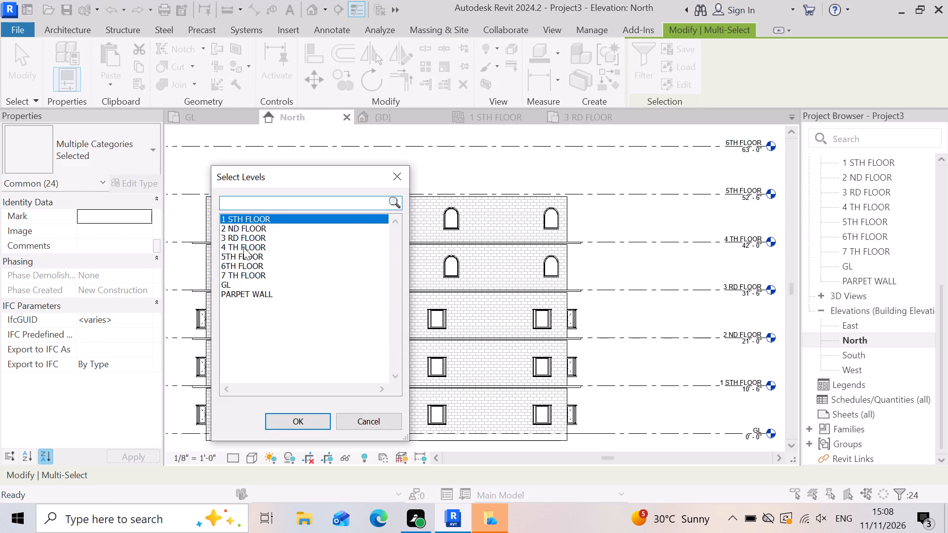
click(243, 247)
click(305, 427)
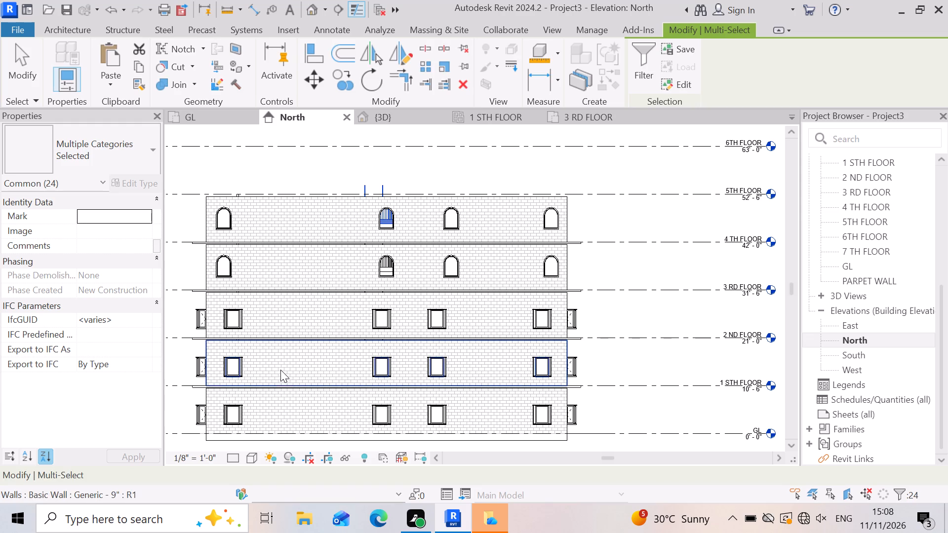
scroll(337, 296, down, 5)
scroll(348, 334, up, 3)
click(506, 393)
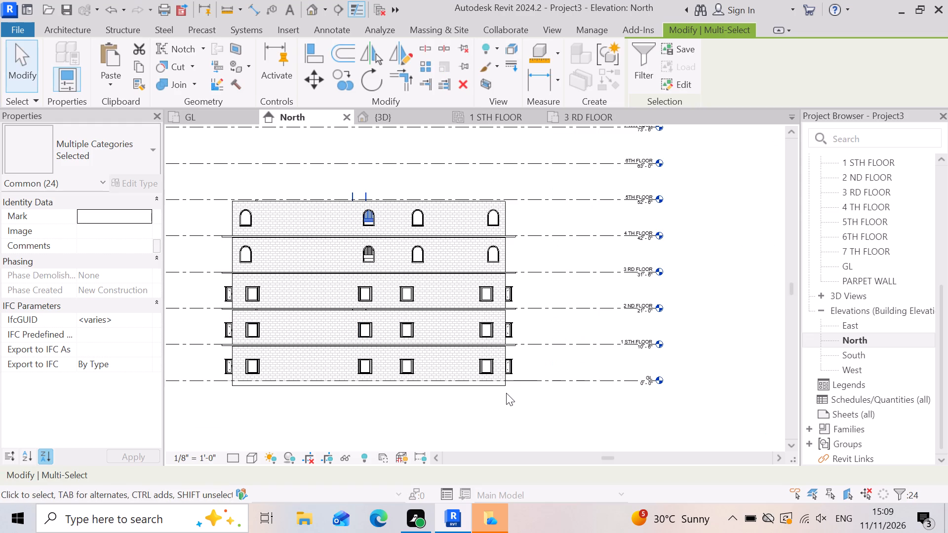
Examine the stacked storeys from GL up to 5TH FLOOR in the North elevation.
scroll(365, 390, up, 6)
scroll(396, 373, down, 3)
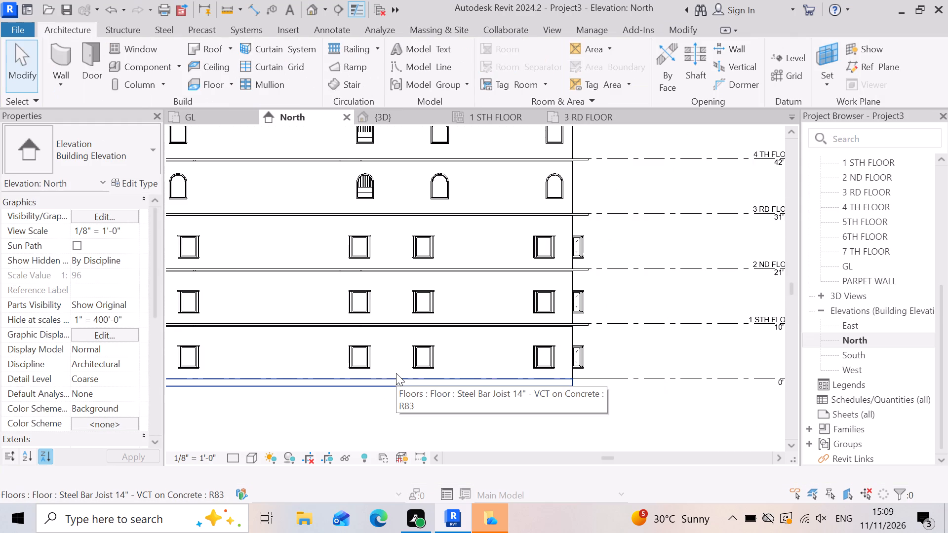
scroll(396, 373, down, 2)
scroll(346, 365, up, 3)
scroll(448, 385, down, 1)
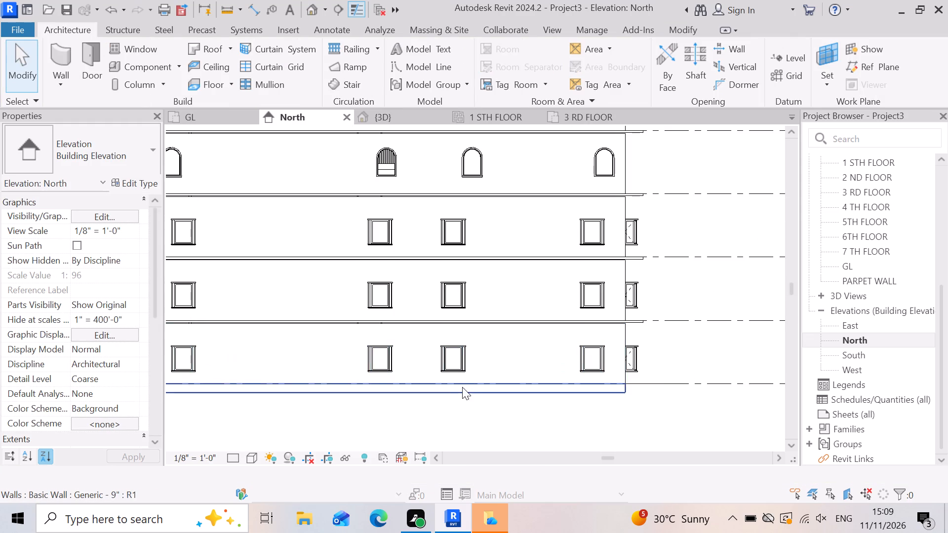
scroll(462, 387, down, 1)
scroll(418, 343, up, 2)
scroll(436, 373, down, 3)
scroll(262, 380, up, 2)
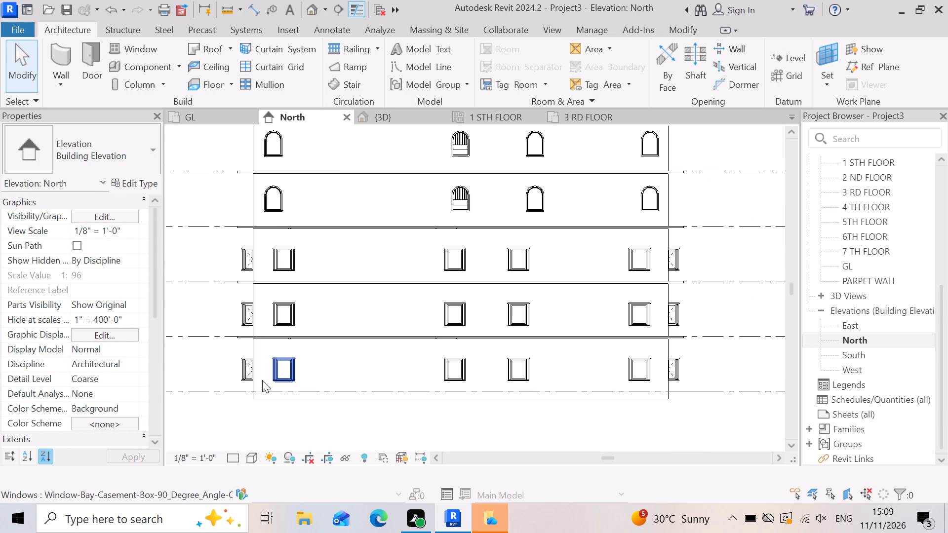
scroll(304, 348, down, 2)
scroll(604, 376, up, 2)
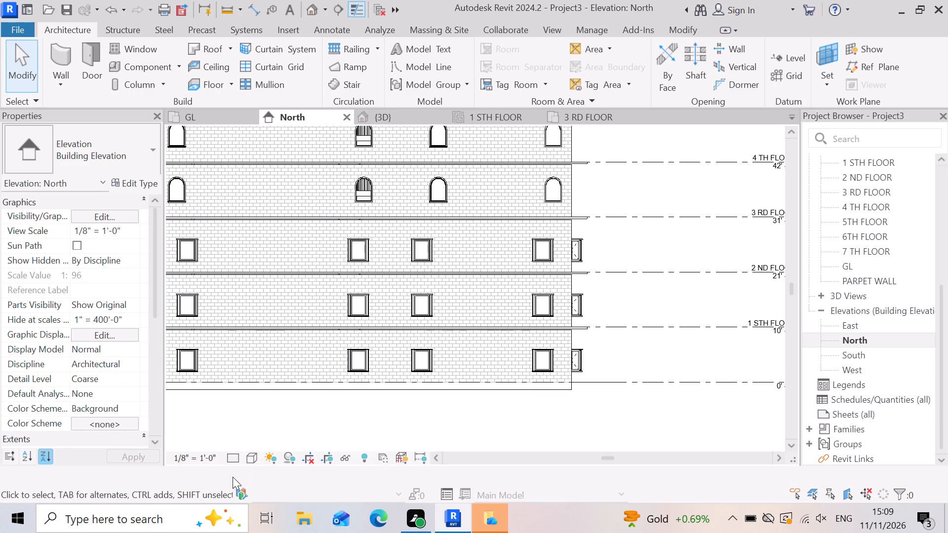
scroll(513, 447, down, 1)
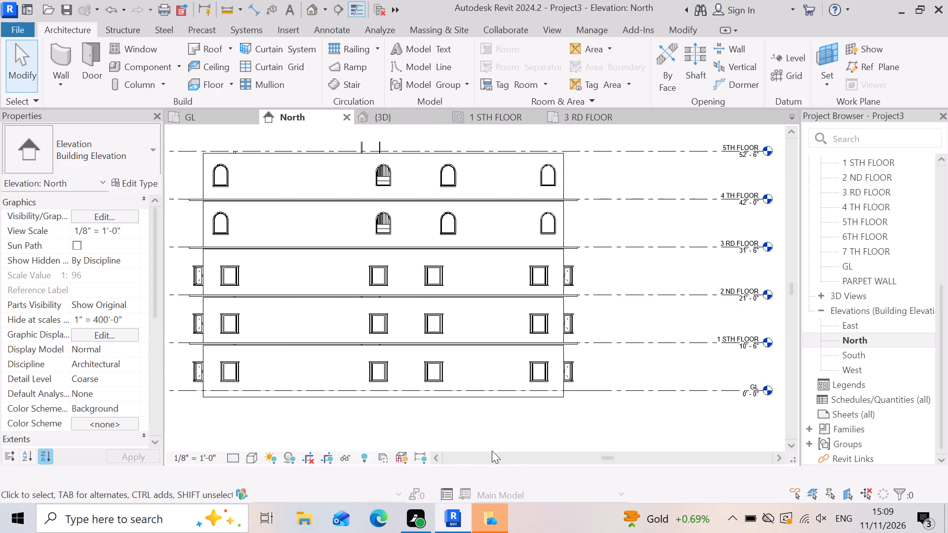
scroll(455, 451, up, 1)
scroll(496, 313, down, 3)
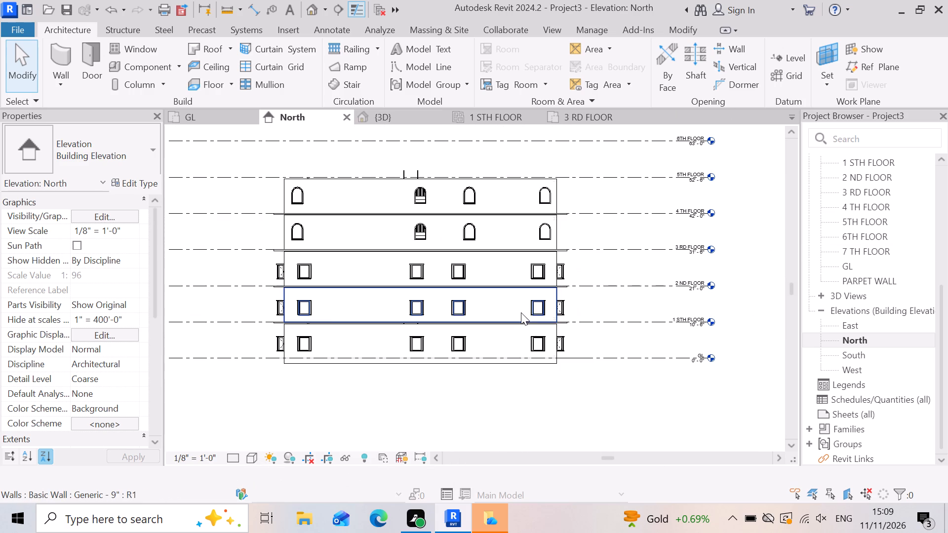
scroll(419, 313, up, 2)
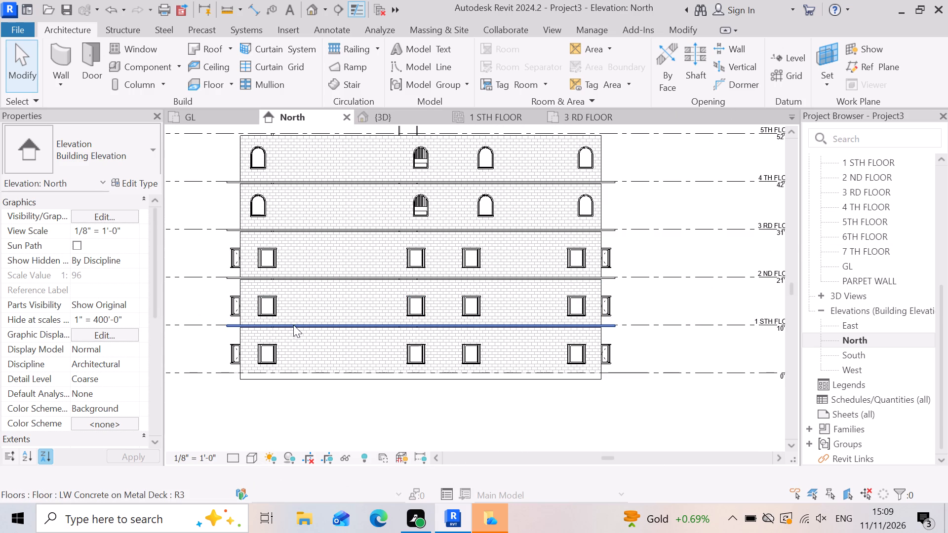
scroll(260, 327, up, 2)
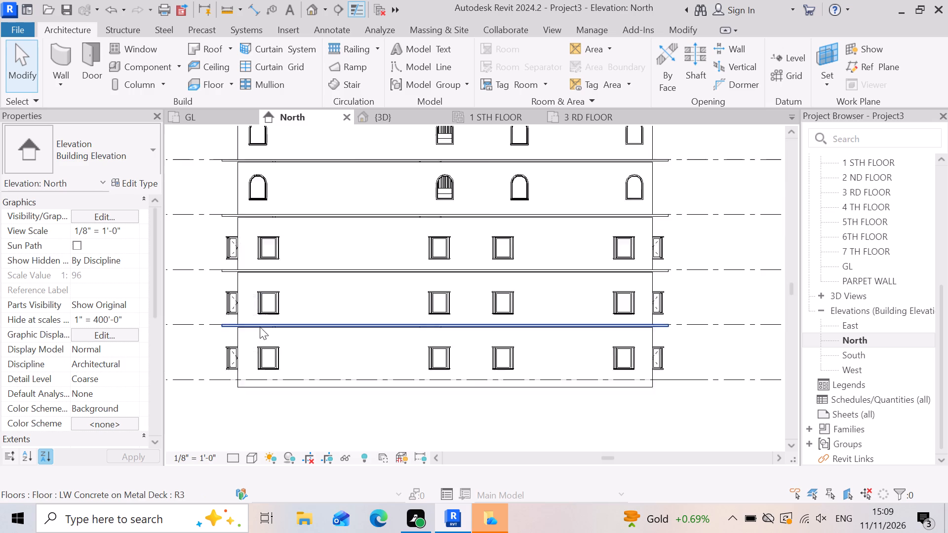
Examine the lower storeys between GL and 3 RD FLOOR in the North elevation.
scroll(260, 327, up, 2)
scroll(266, 323, down, 5)
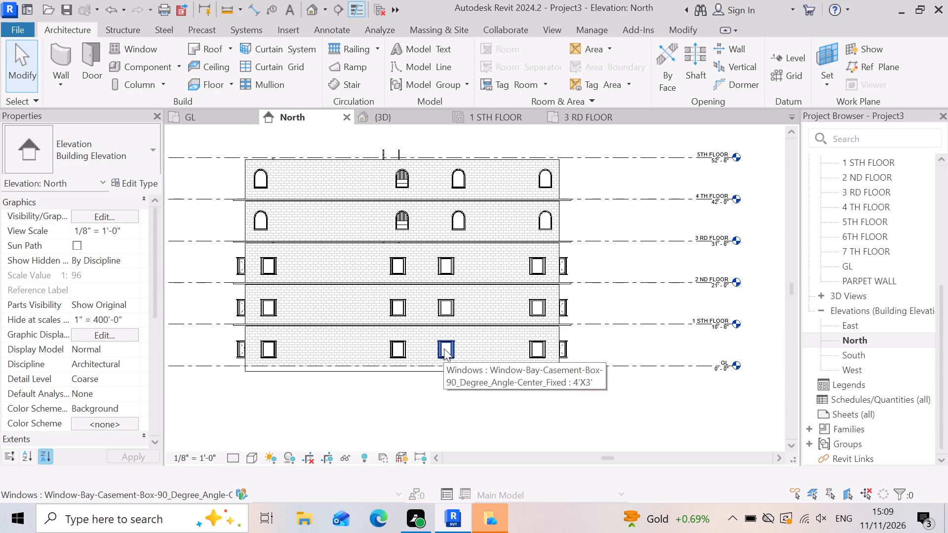
scroll(544, 319, down, 3)
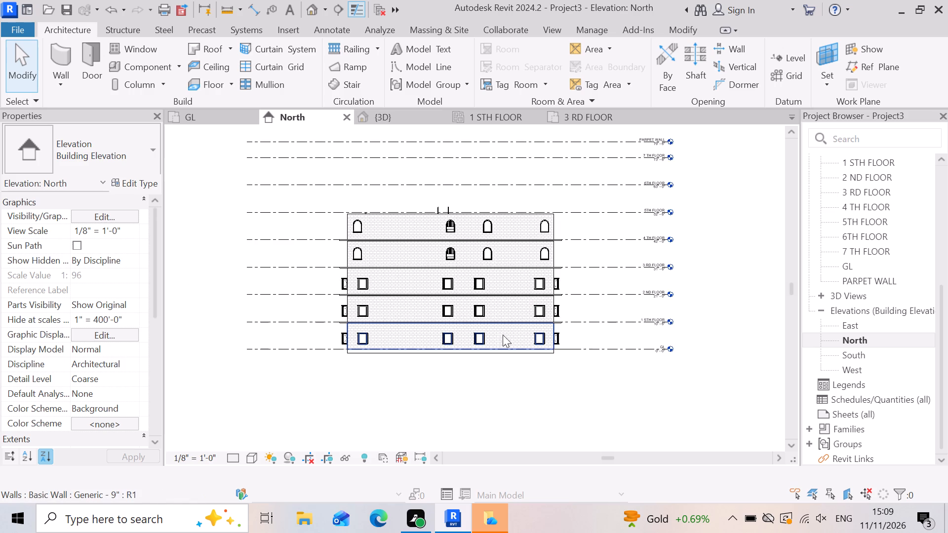
scroll(484, 343, up, 4)
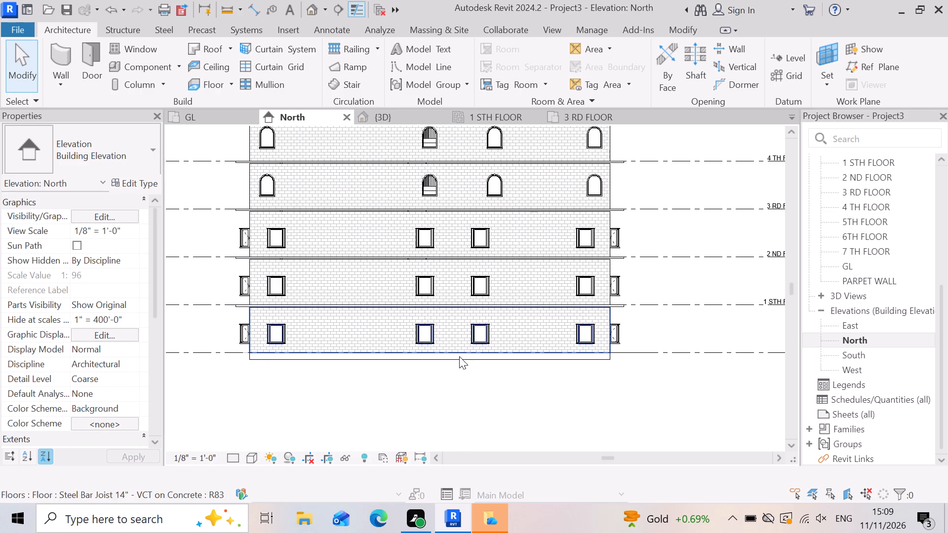
scroll(512, 339, down, 2)
scroll(331, 339, up, 4)
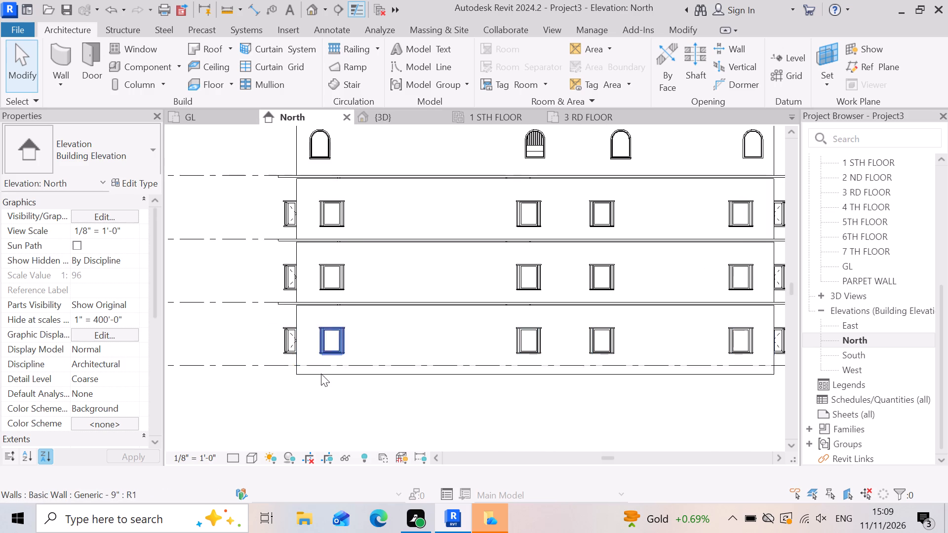
scroll(348, 371, down, 2)
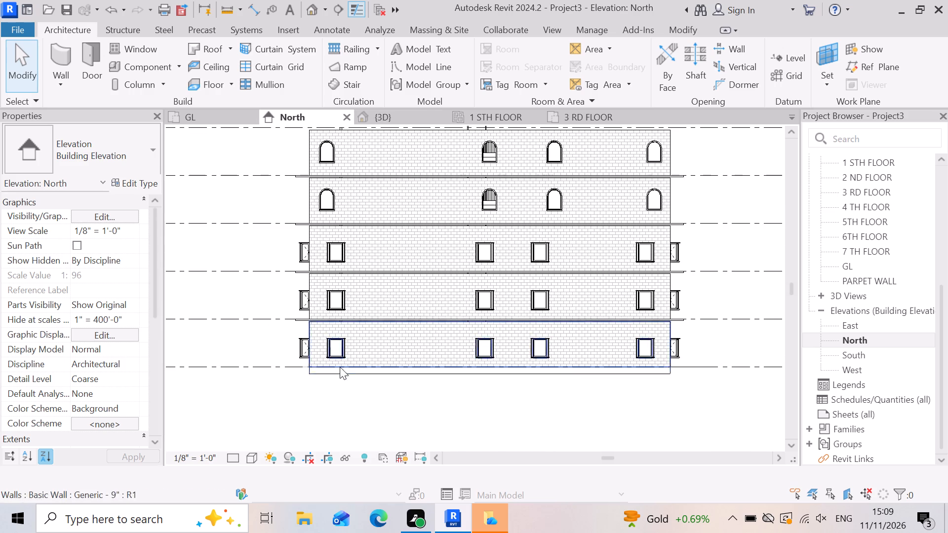
scroll(377, 323, down, 1)
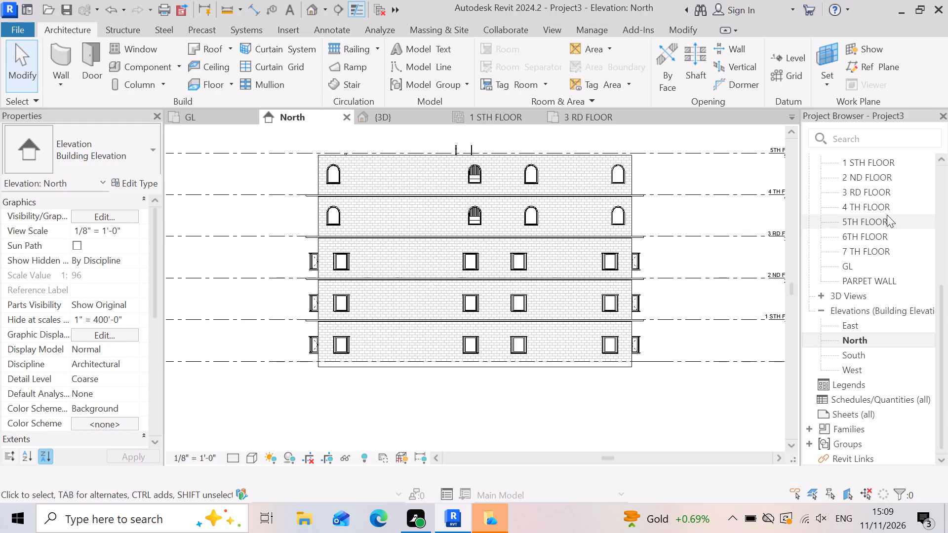
Open the 2 ND FLOOR reflected ceiling plan and examine its wall layout, stairwell and floor slab outline.
double_click(880, 176)
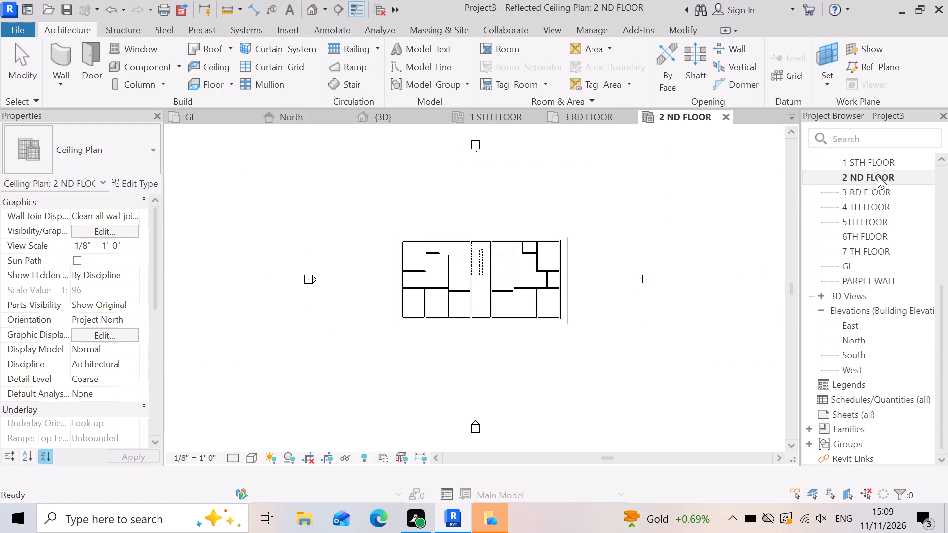
scroll(420, 291, up, 6)
scroll(400, 188, up, 3)
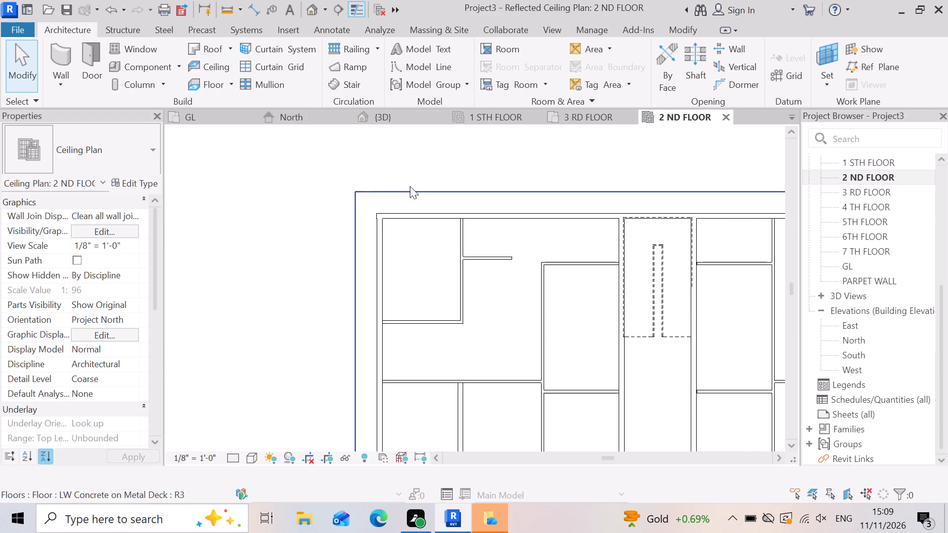
scroll(403, 253, up, 2)
scroll(348, 263, up, 2)
scroll(379, 264, down, 8)
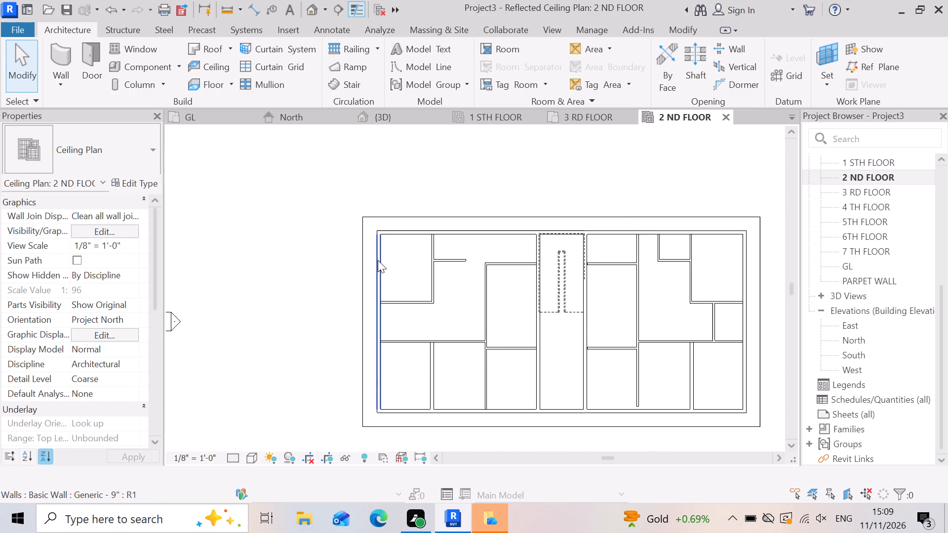
scroll(378, 260, down, 2)
scroll(527, 345, up, 3)
scroll(441, 328, down, 6)
scroll(451, 326, up, 3)
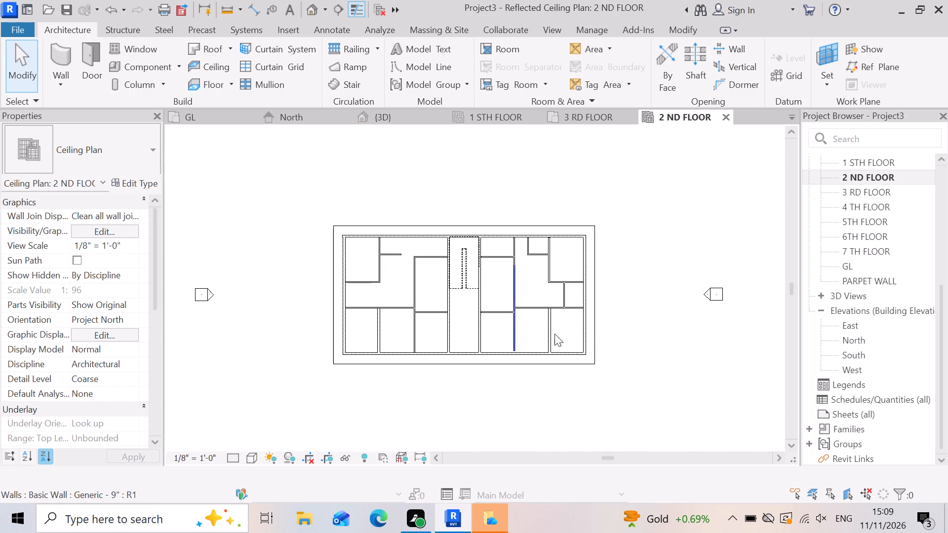
Compare the 3 RD FLOOR, 2 ND FLOOR and 1 STH FLOOR reflected ceiling plans, inspecting the 1 STH FLOOR layout closely.
double_click(896, 196)
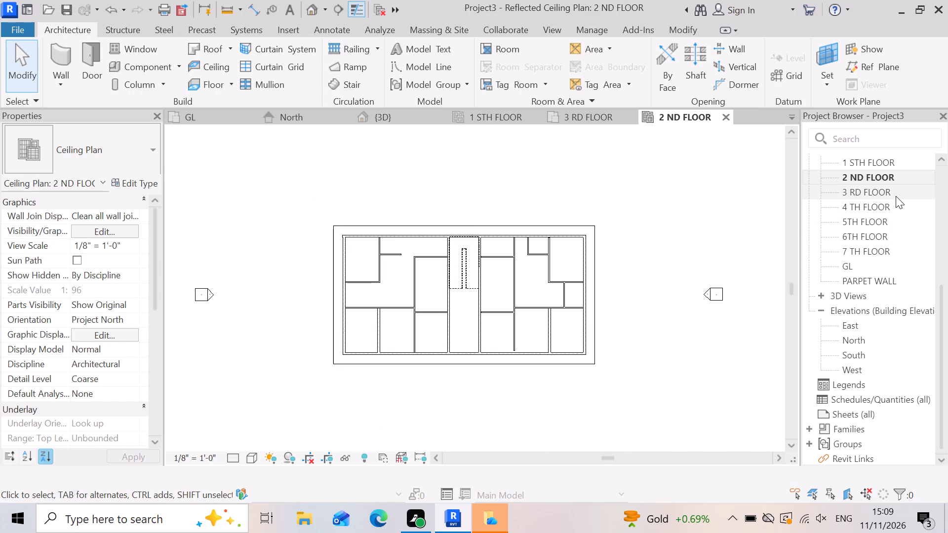
scroll(576, 336, up, 3)
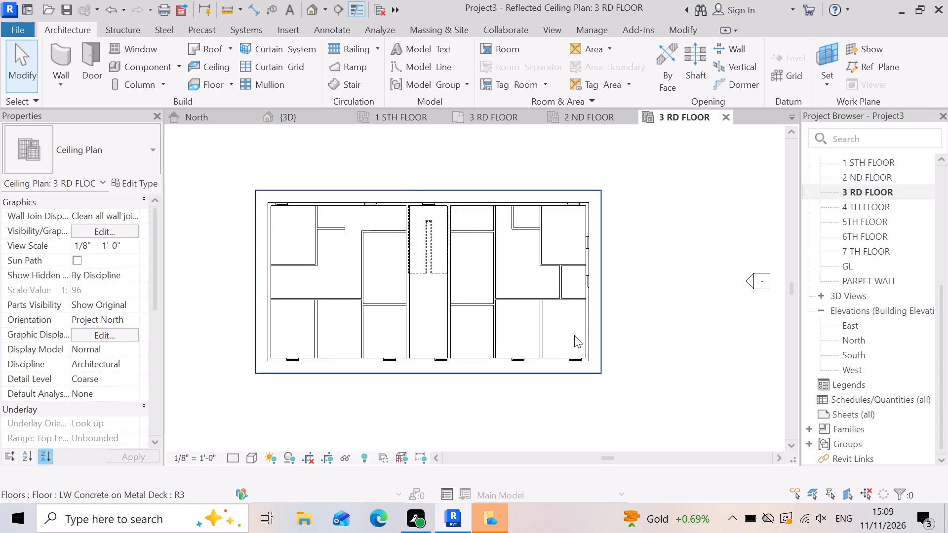
click(872, 177)
click(873, 180)
double_click(867, 177)
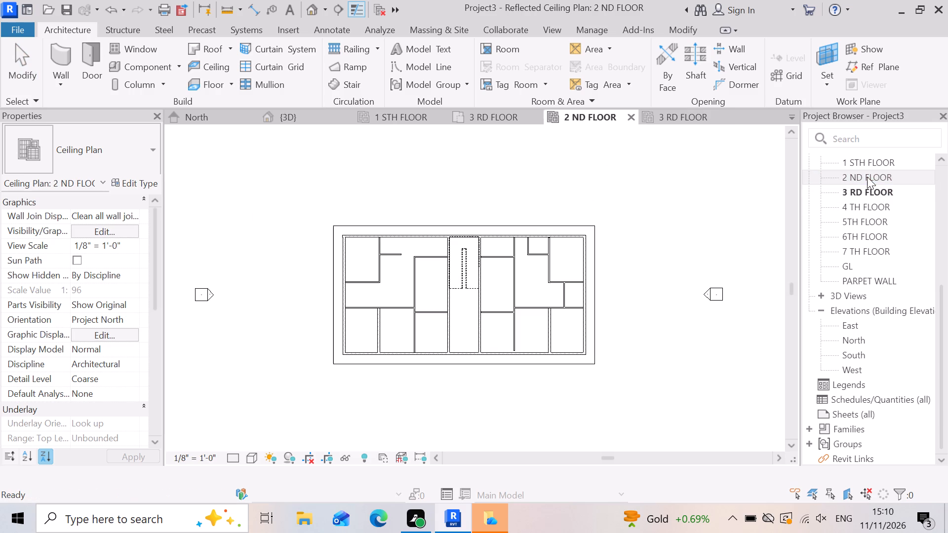
double_click(869, 167)
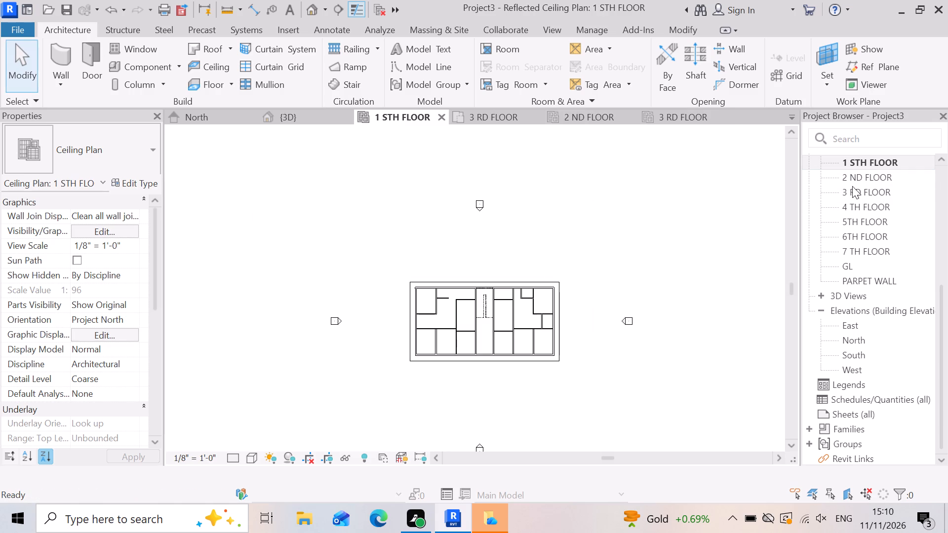
scroll(531, 331, up, 3)
scroll(428, 310, up, 4)
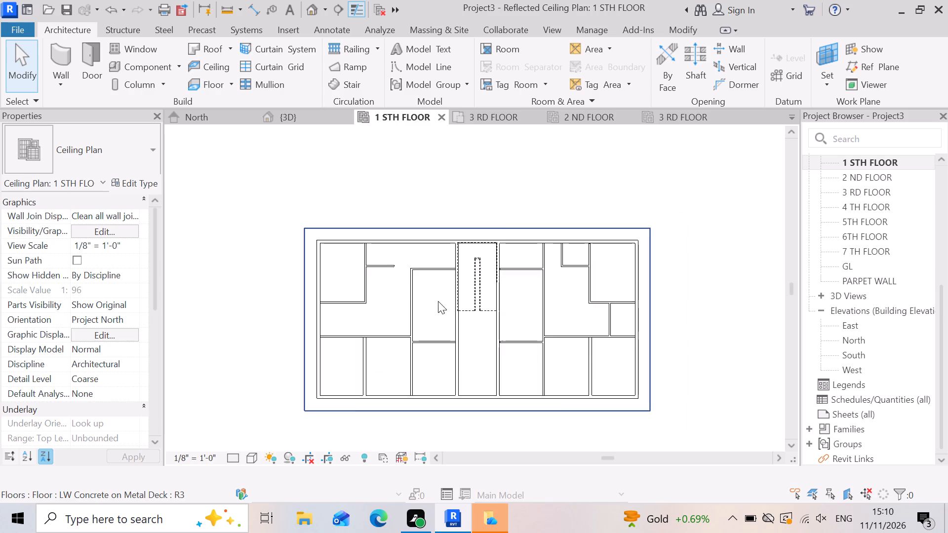
scroll(438, 301, up, 2)
scroll(390, 279, up, 2)
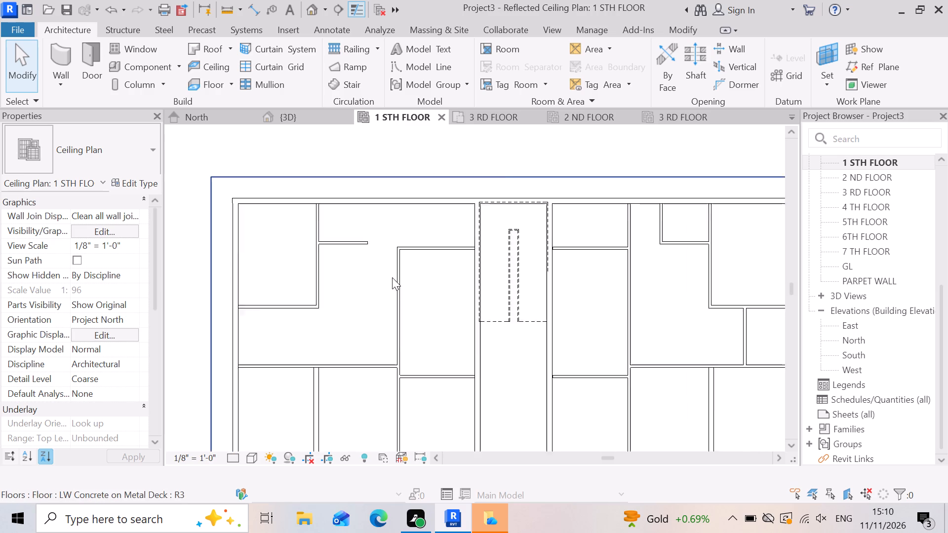
scroll(392, 277, up, 1)
scroll(391, 278, down, 5)
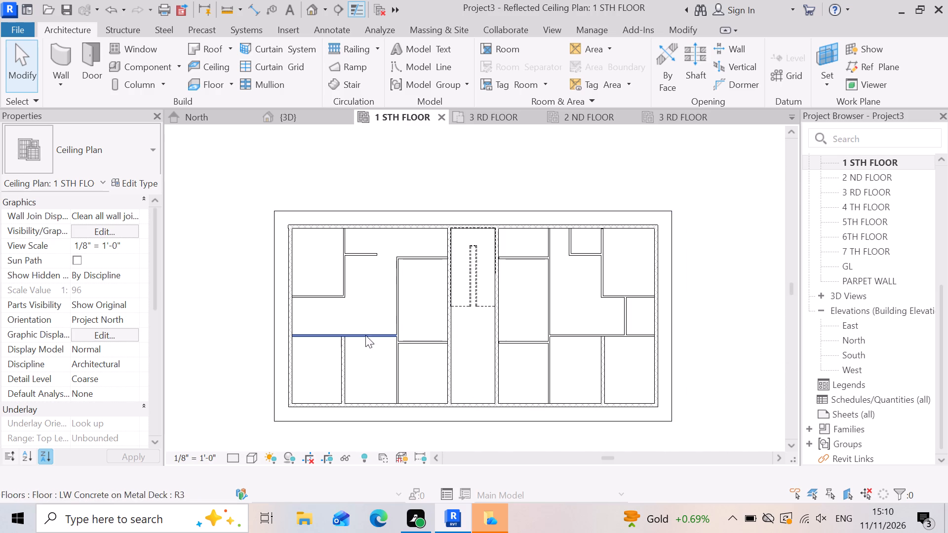
Switch to the {3D} view and examine the facade's floor slabs and box windows on the lower storeys.
click(316, 120)
scroll(505, 307, down, 3)
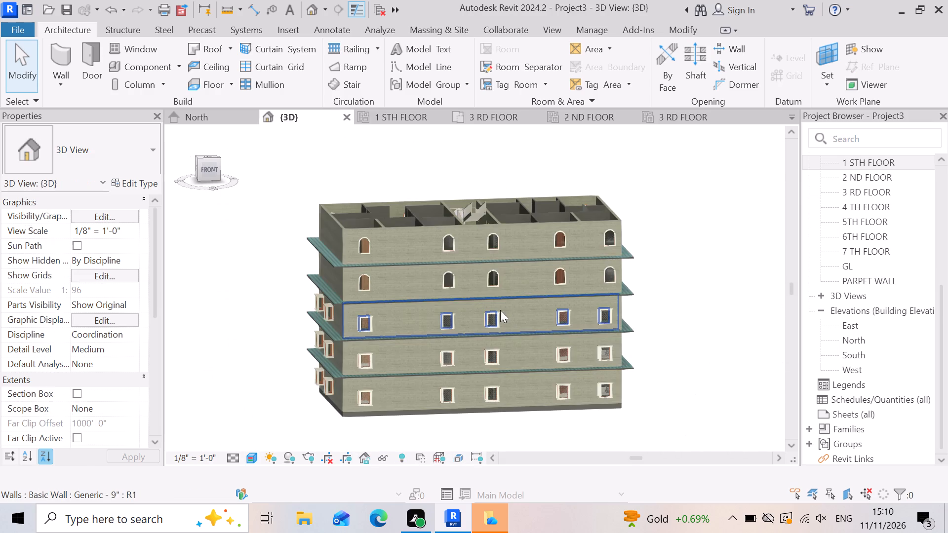
scroll(415, 390, up, 3)
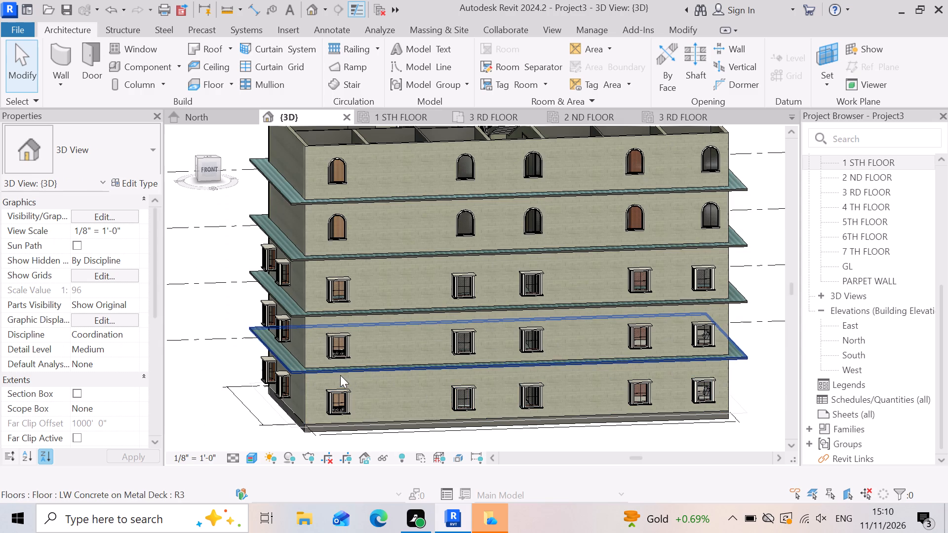
scroll(344, 343, up, 3)
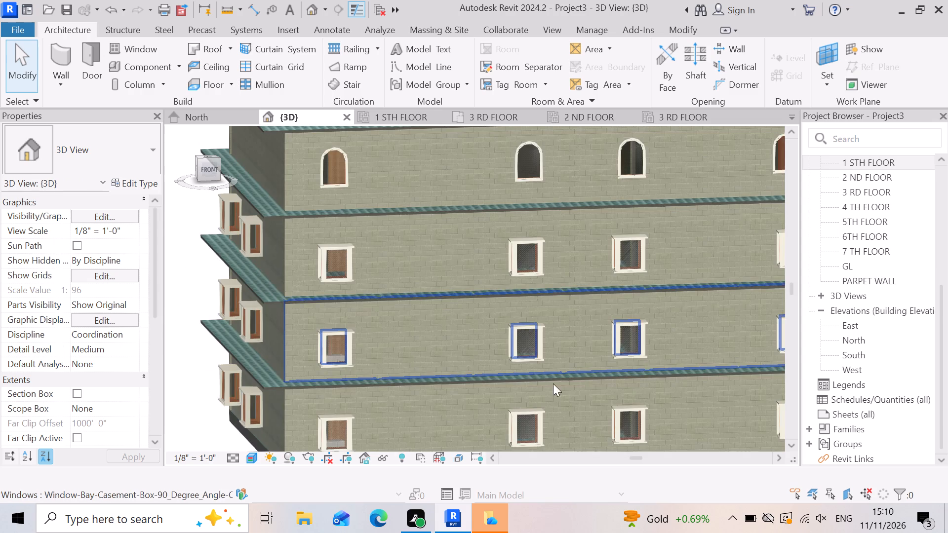
scroll(333, 325, down, 2)
scroll(349, 362, up, 1)
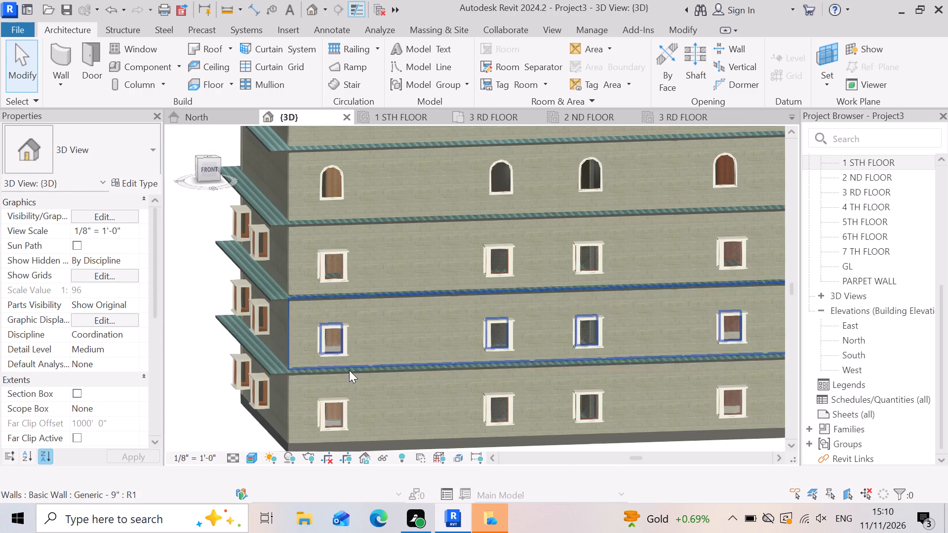
scroll(338, 368, up, 3)
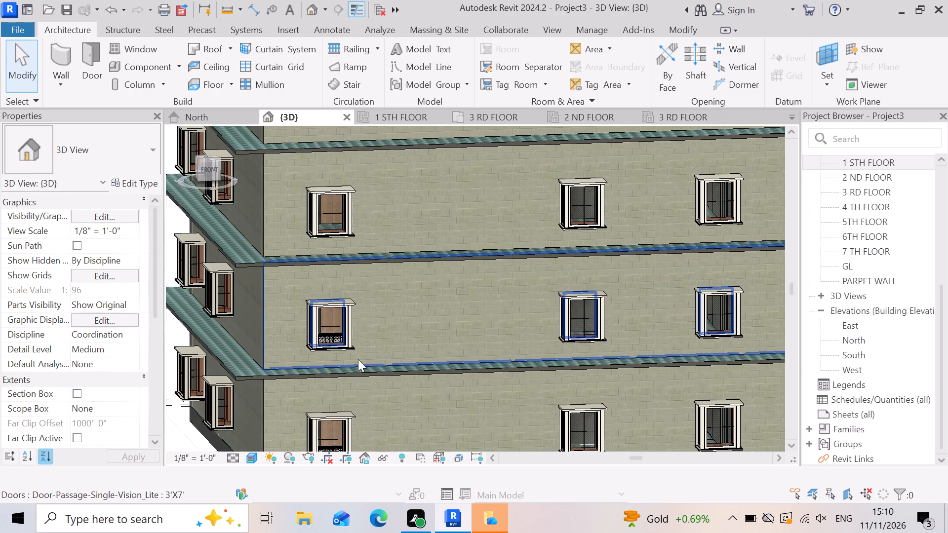
scroll(248, 350, up, 7)
scroll(543, 251, down, 3)
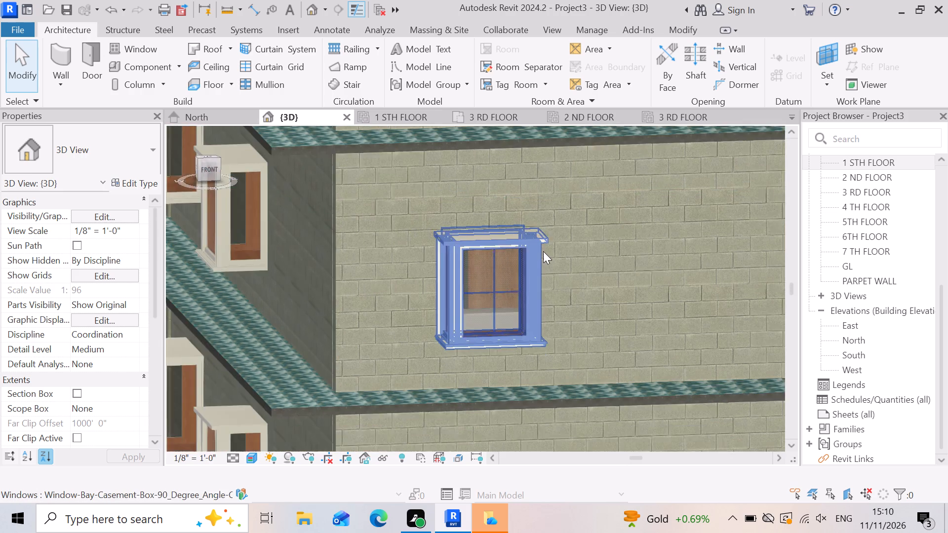
scroll(543, 251, down, 2)
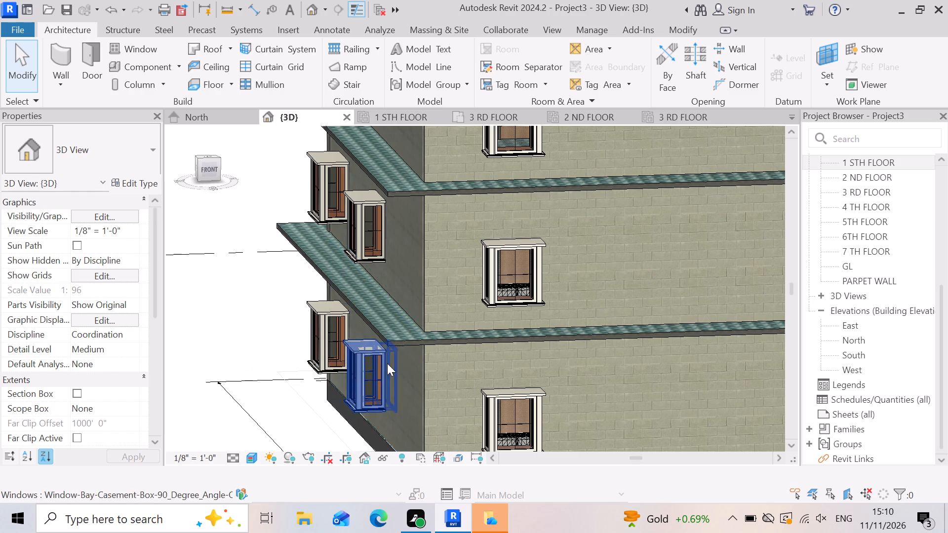
scroll(395, 360, down, 8)
scroll(528, 329, up, 2)
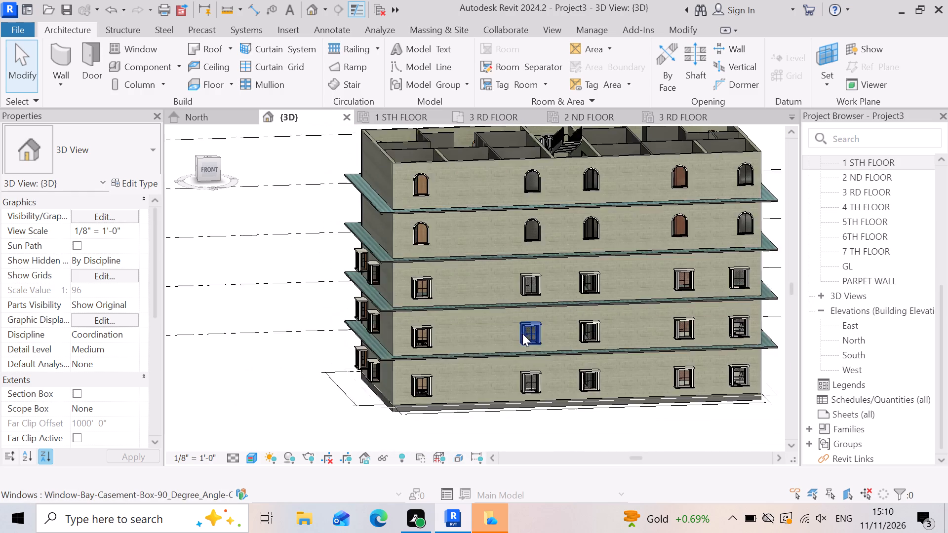
scroll(508, 337, down, 2)
scroll(425, 358, down, 2)
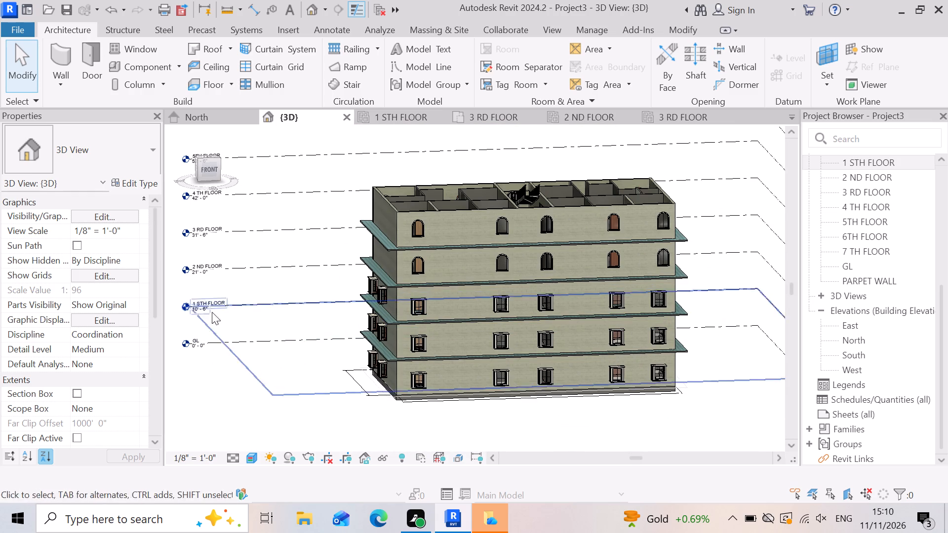
scroll(518, 348, up, 2)
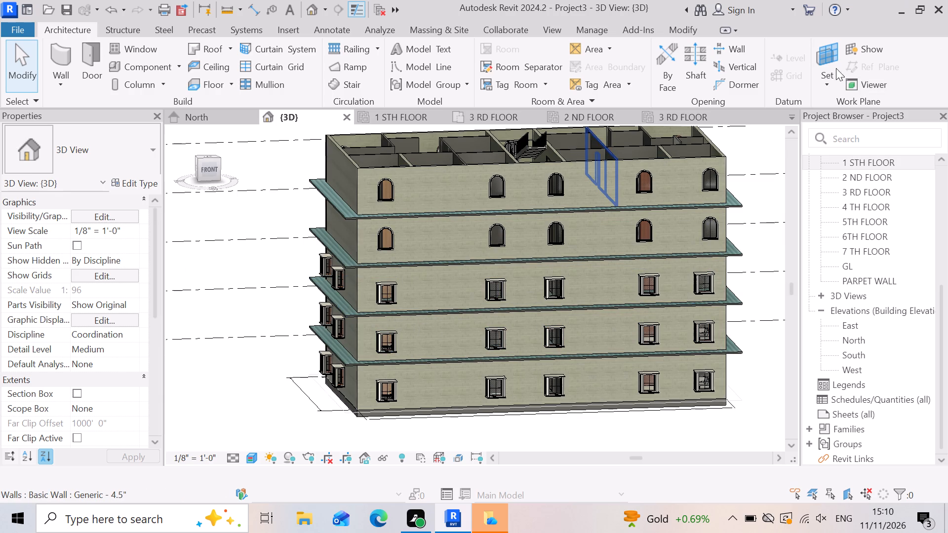
scroll(636, 329, up, 2)
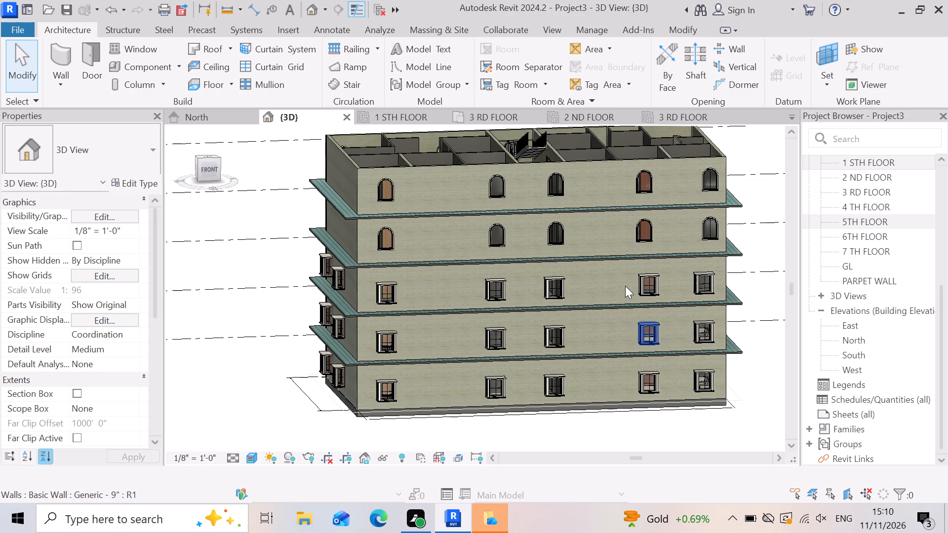
Examine the two upper storeys with round-top windows, the open top rooms and the stair in the 3D view.
scroll(625, 286, up, 2)
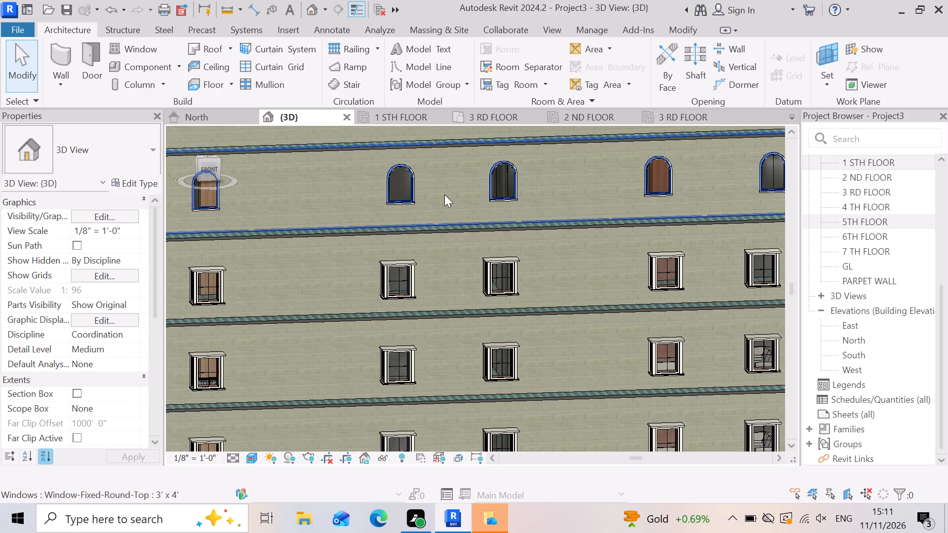
scroll(531, 265, down, 8)
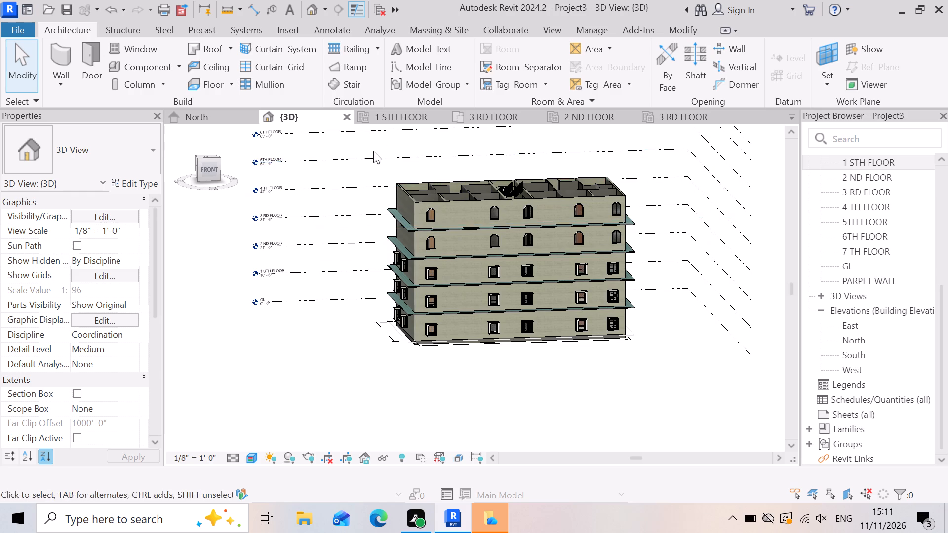
scroll(484, 227, up, 2)
scroll(487, 184, up, 6)
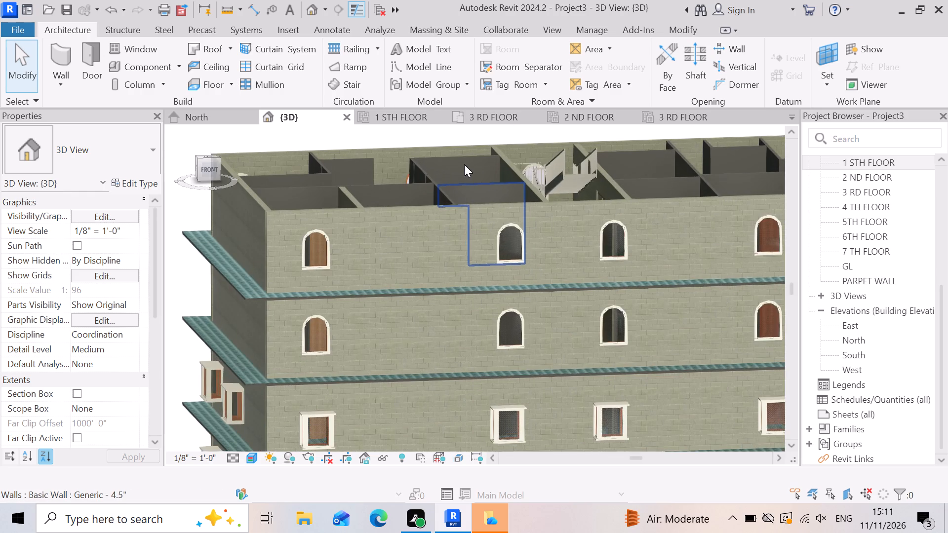
scroll(464, 164, up, 2)
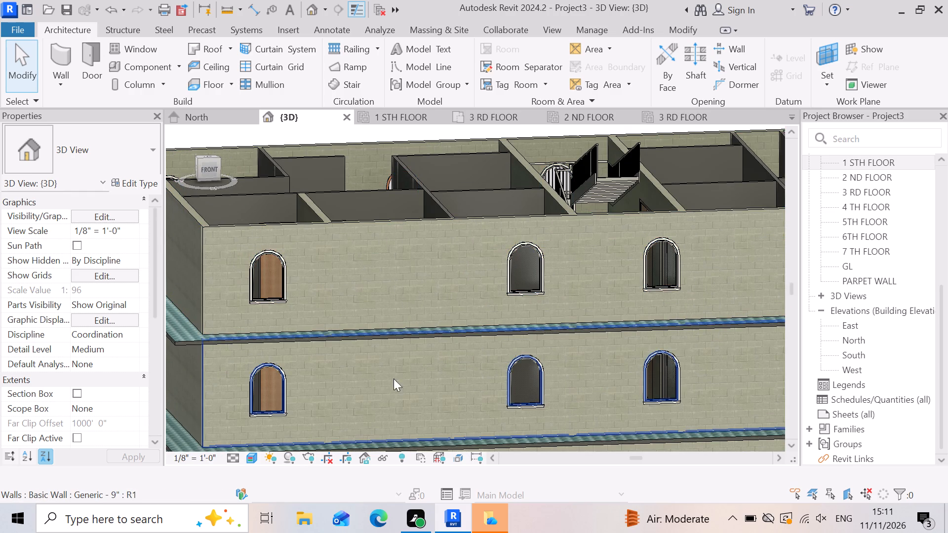
scroll(448, 229, down, 3)
scroll(435, 261, up, 1)
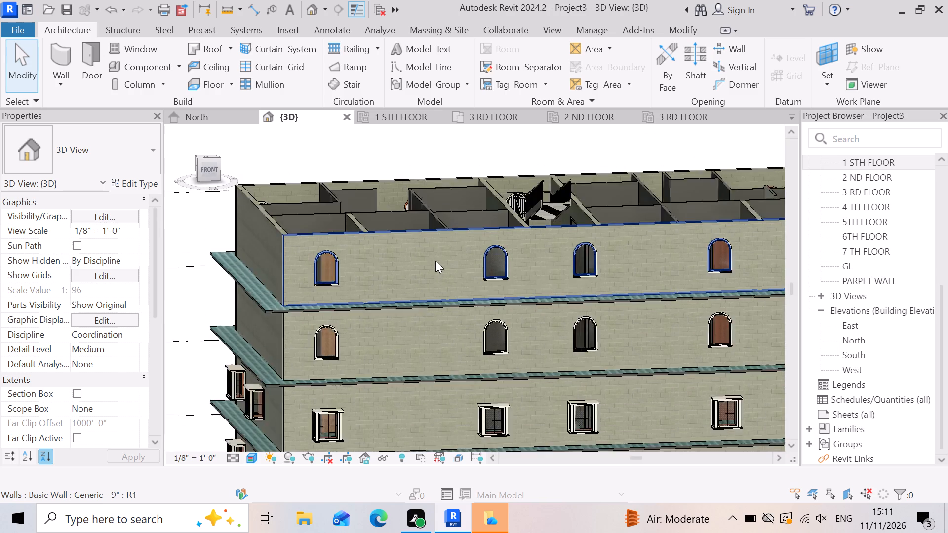
scroll(435, 261, up, 2)
scroll(645, 219, up, 2)
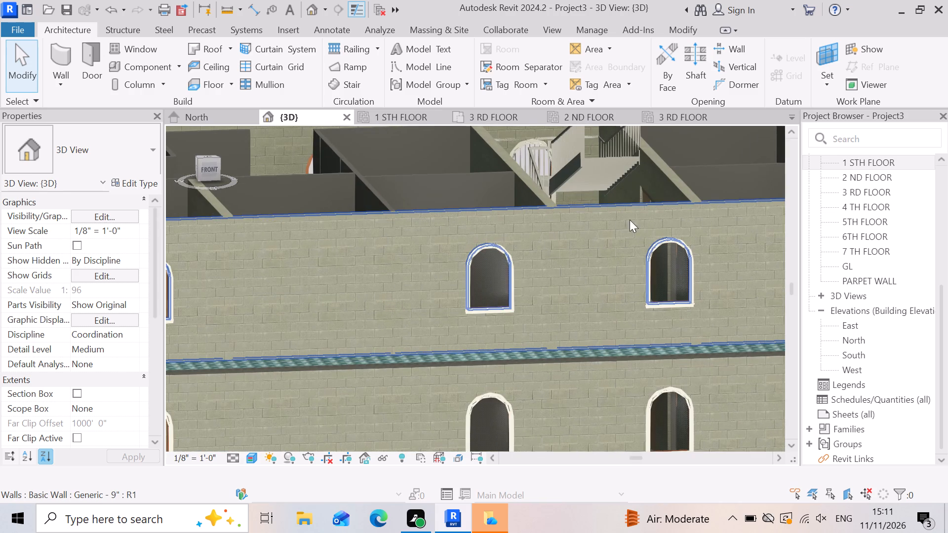
scroll(428, 232, down, 7)
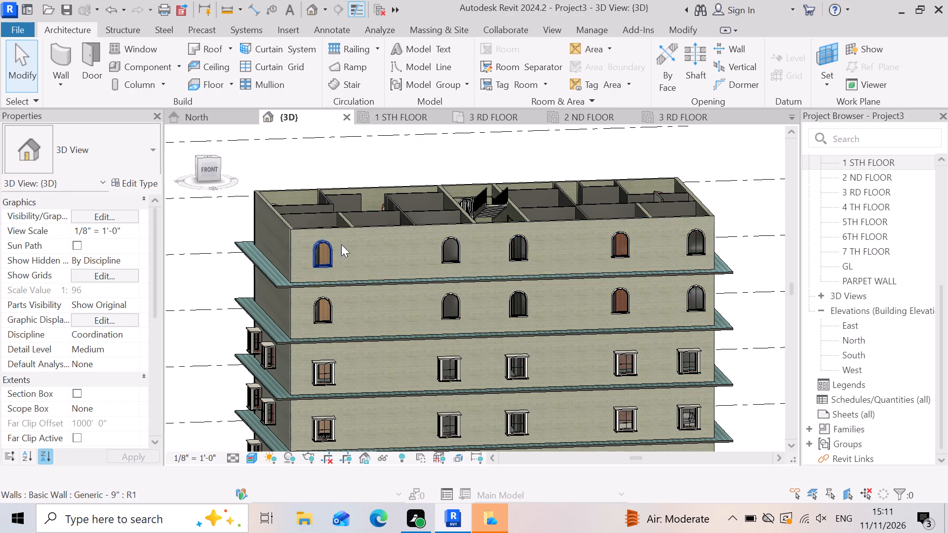
Examine the floor slab edges, their deck surface and the projecting box windows at the building's side corner in 3D.
scroll(469, 267, down, 4)
scroll(463, 257, up, 3)
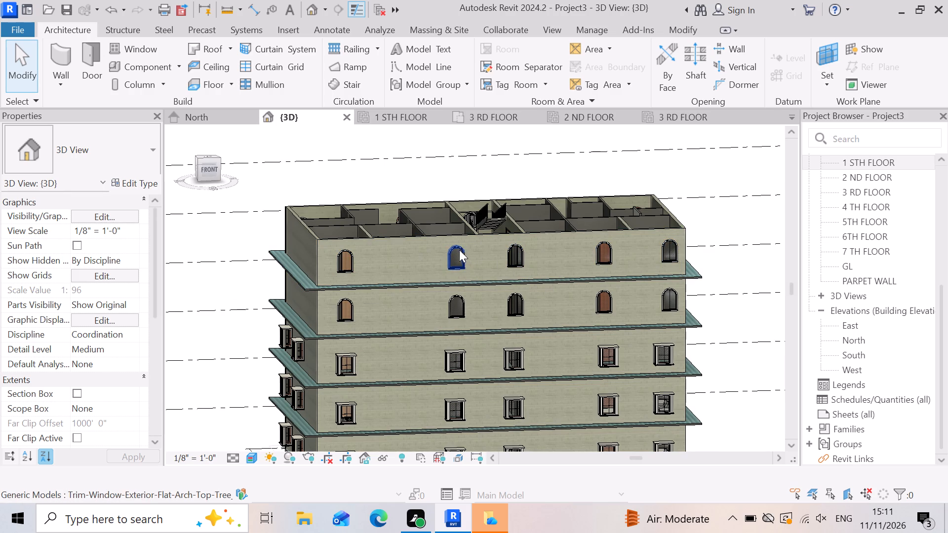
scroll(313, 329, up, 3)
scroll(324, 271, up, 3)
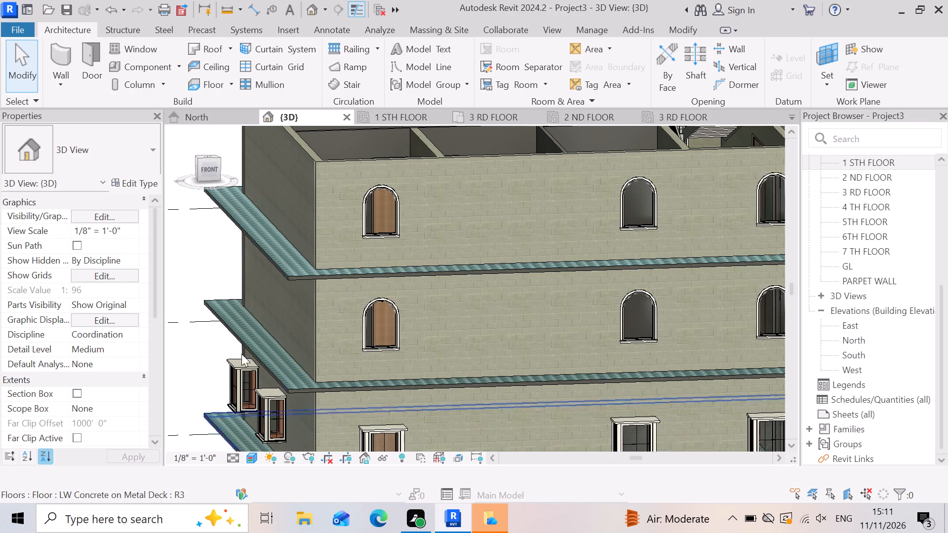
scroll(231, 334, up, 19)
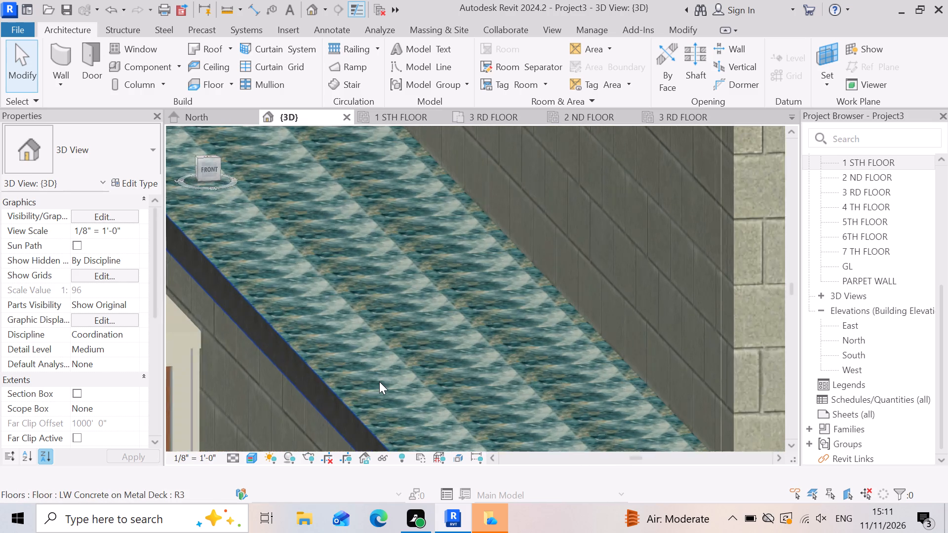
scroll(379, 381, up, 1)
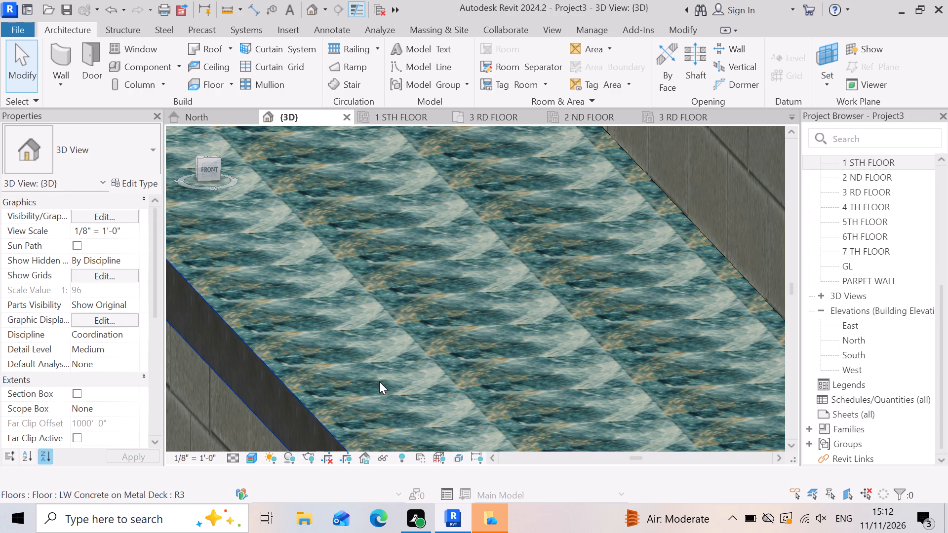
scroll(477, 335, down, 9)
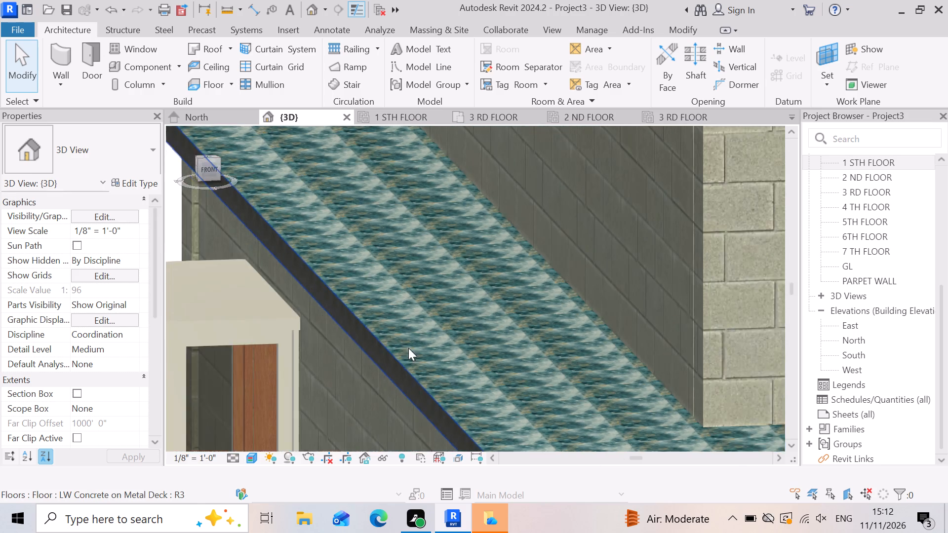
scroll(350, 374, up, 8)
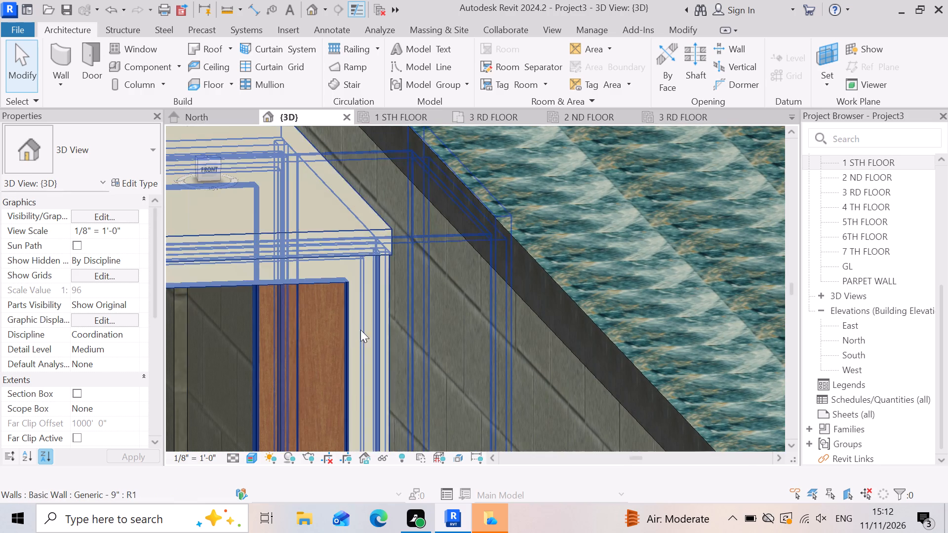
scroll(343, 323, down, 16)
scroll(294, 331, down, 3)
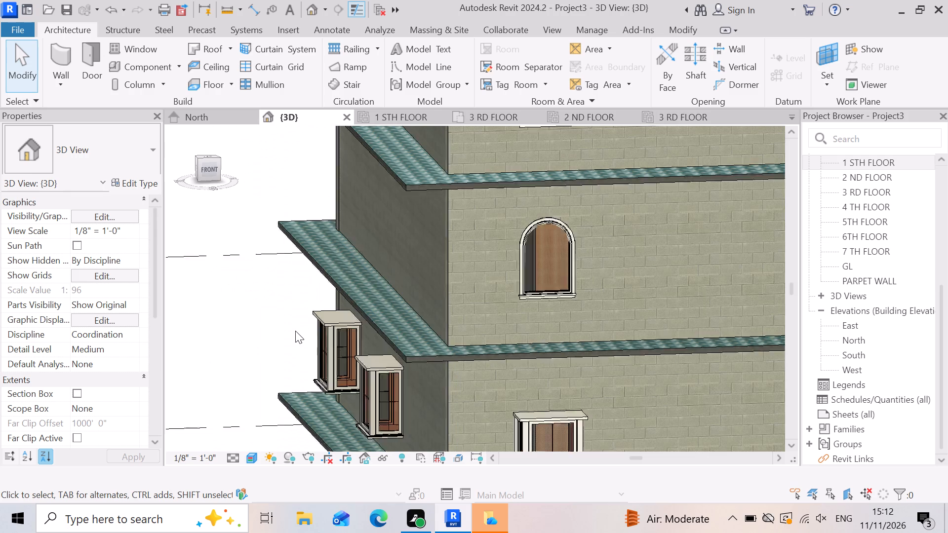
scroll(352, 341, down, 3)
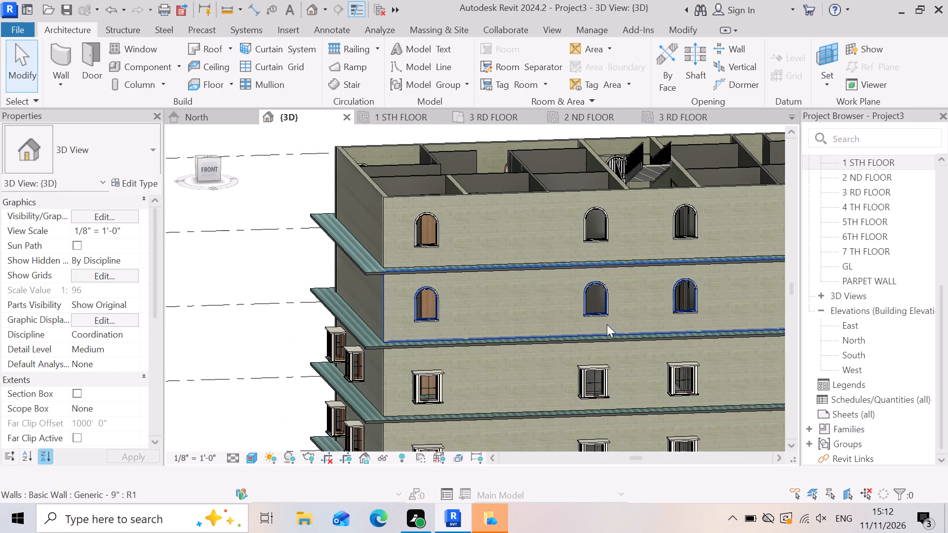
Examine the round-top windows on the front facade's upper storeys and compare them with the box windows below.
scroll(607, 324, up, 9)
scroll(593, 263, up, 3)
scroll(552, 245, up, 3)
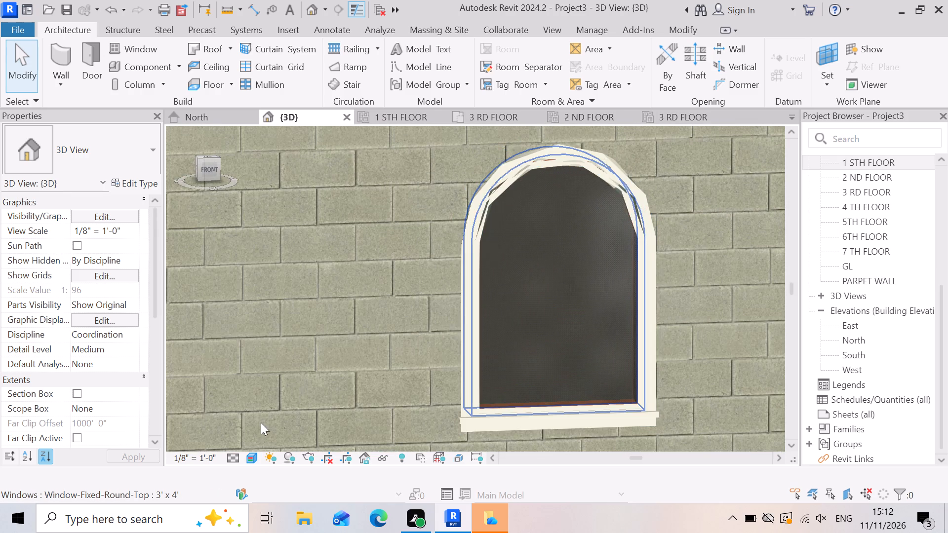
scroll(562, 377, down, 4)
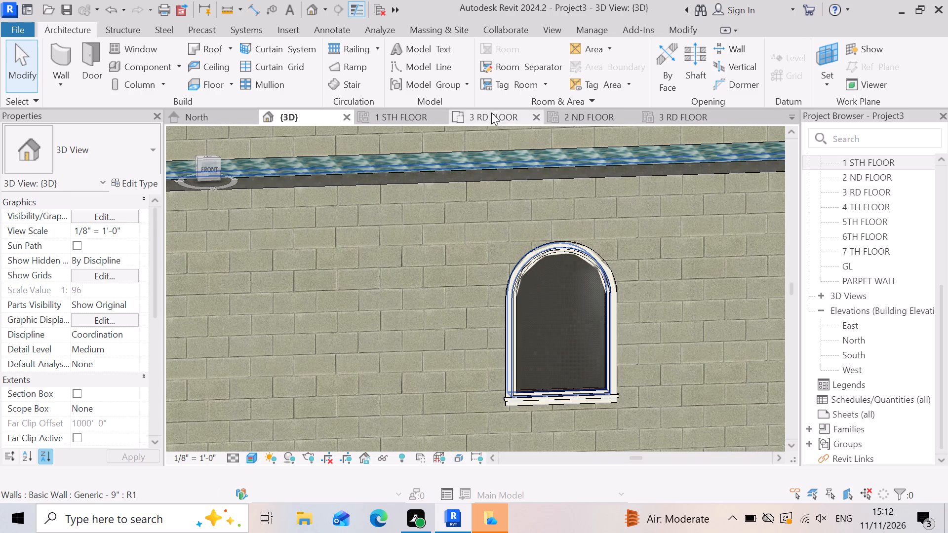
scroll(490, 114, down, 1)
scroll(508, 233, down, 8)
scroll(430, 225, down, 4)
scroll(390, 219, down, 2)
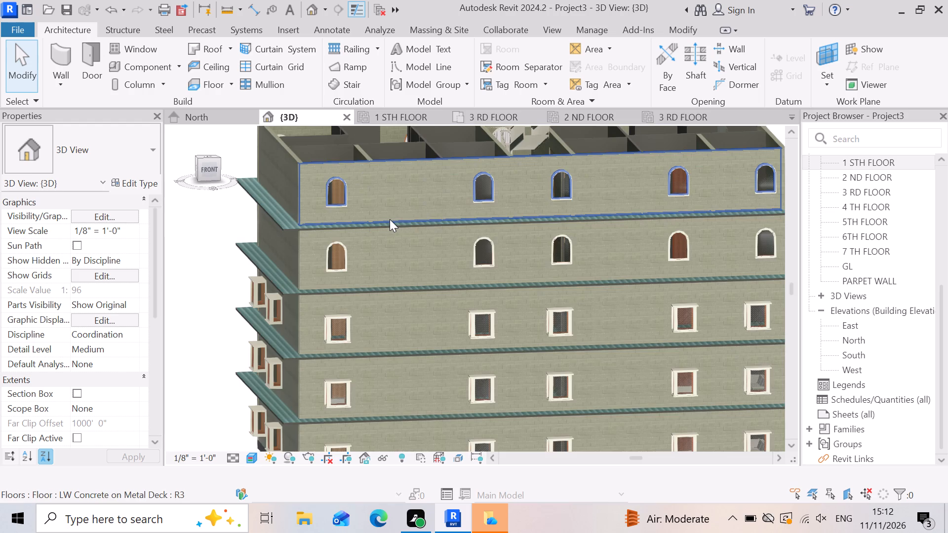
scroll(360, 268, up, 9)
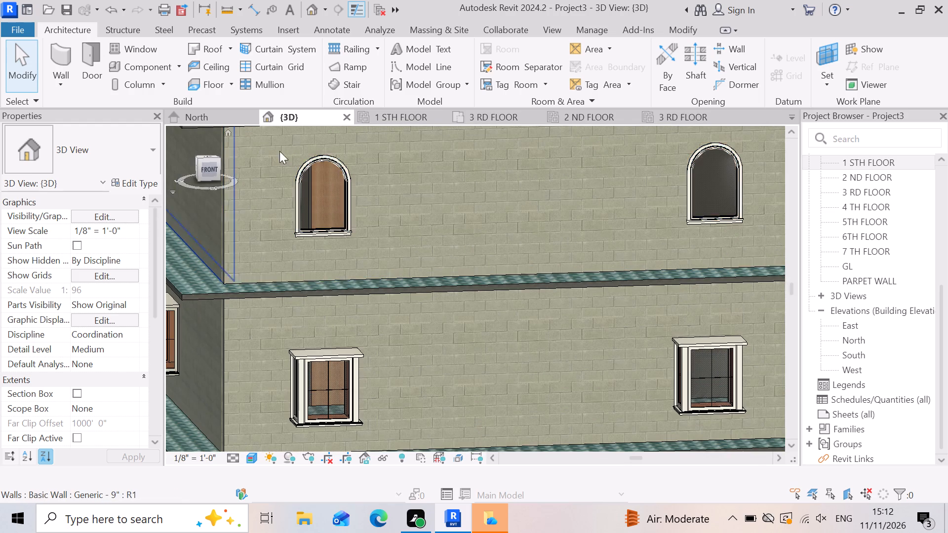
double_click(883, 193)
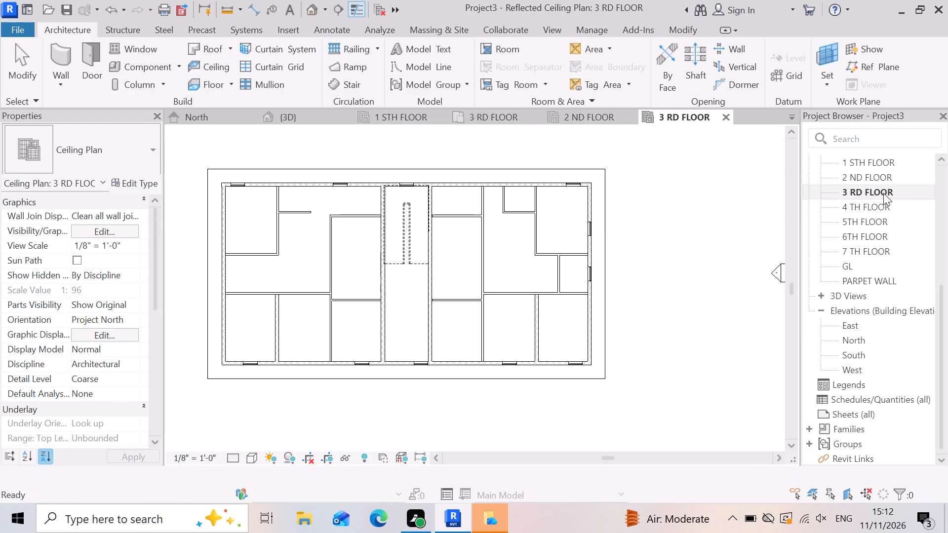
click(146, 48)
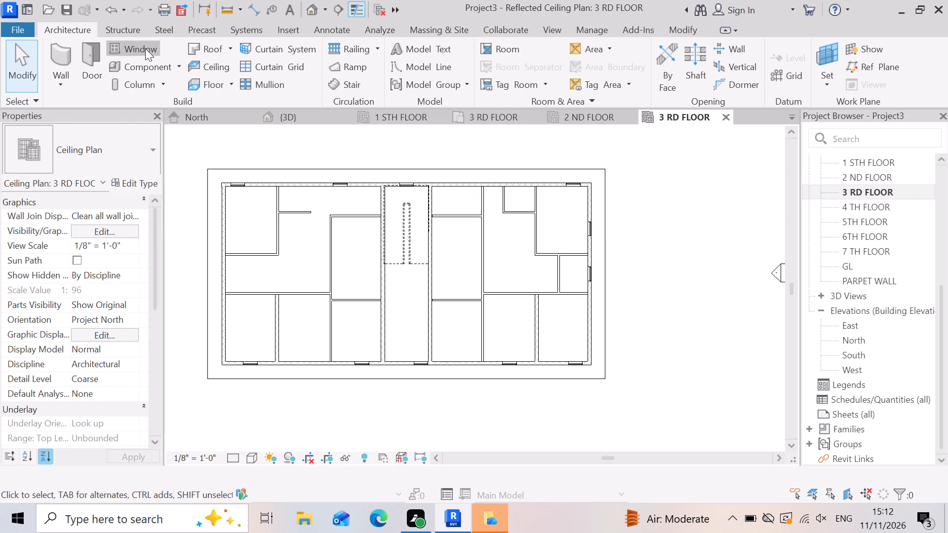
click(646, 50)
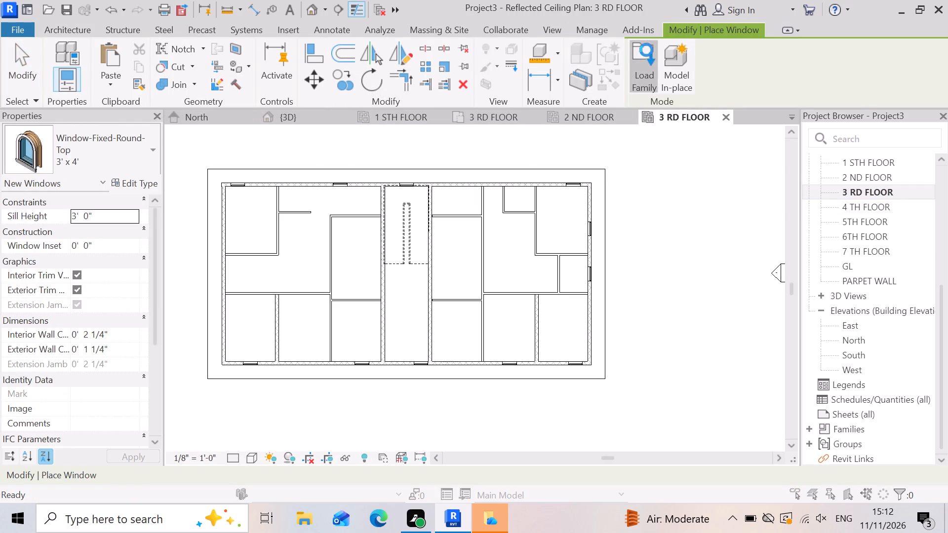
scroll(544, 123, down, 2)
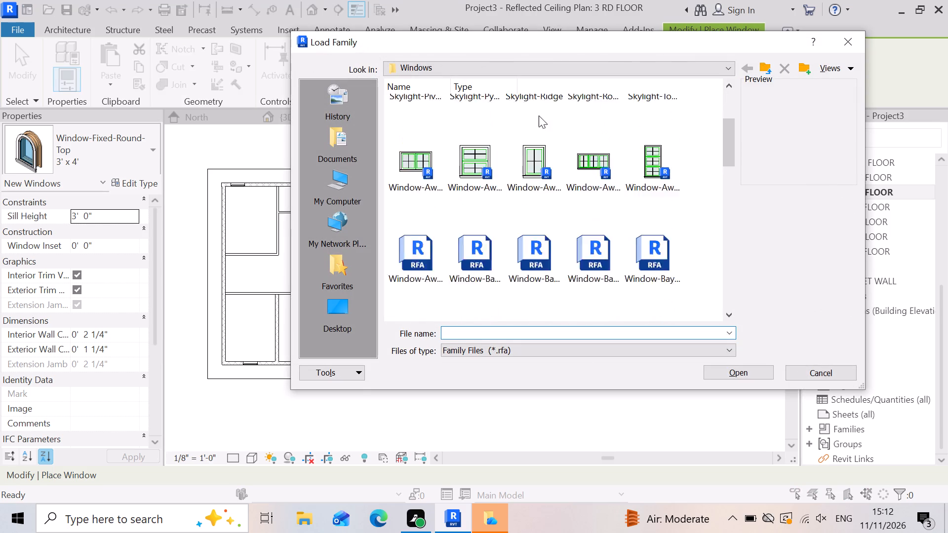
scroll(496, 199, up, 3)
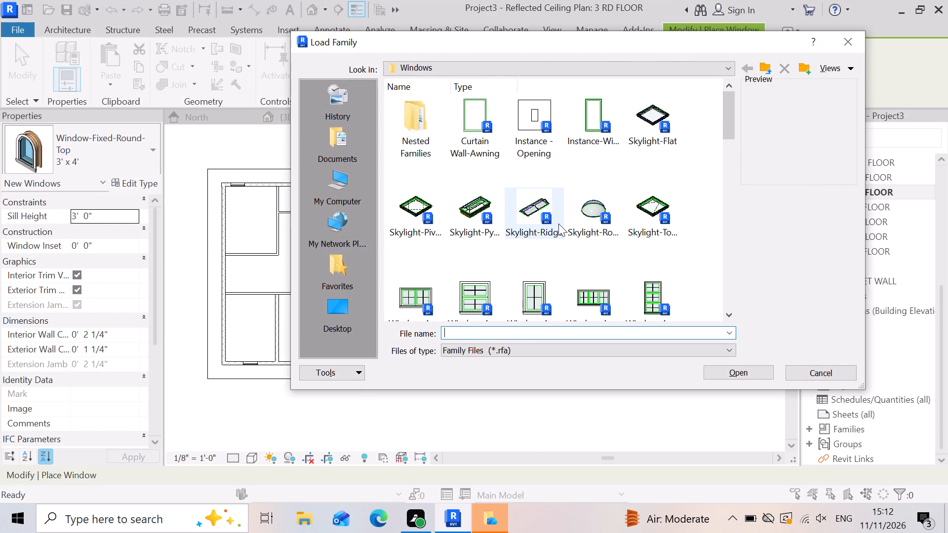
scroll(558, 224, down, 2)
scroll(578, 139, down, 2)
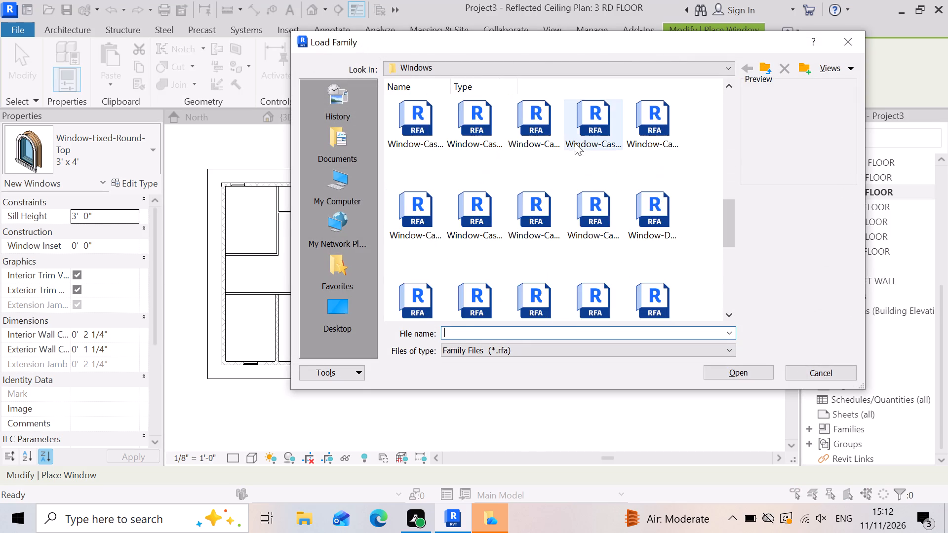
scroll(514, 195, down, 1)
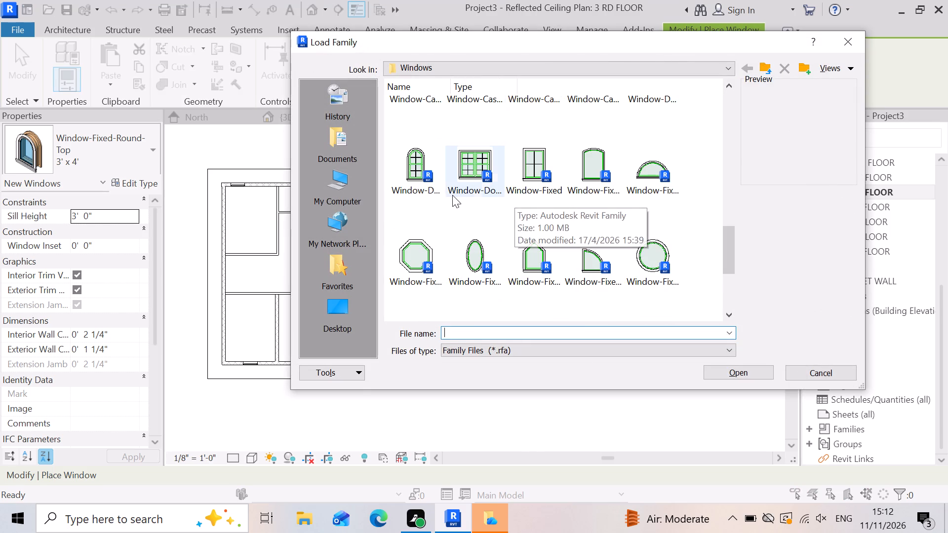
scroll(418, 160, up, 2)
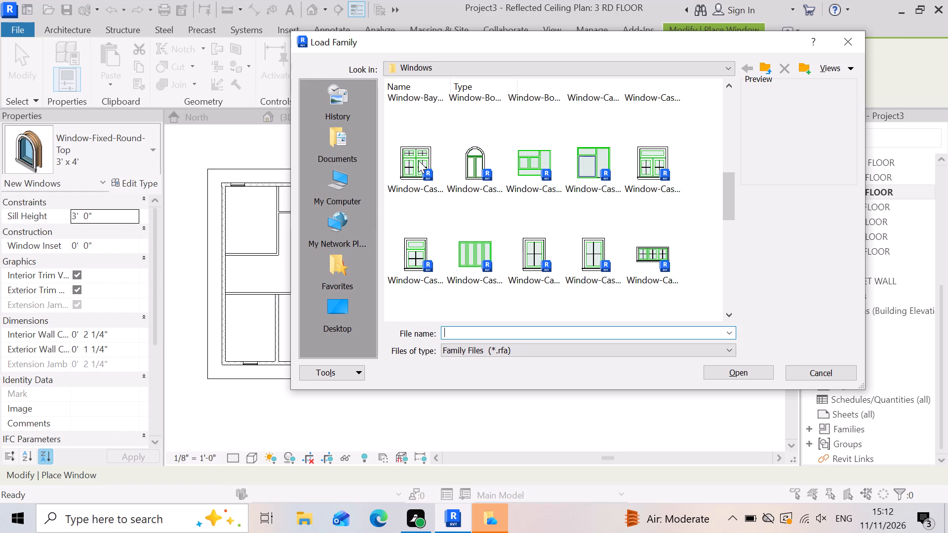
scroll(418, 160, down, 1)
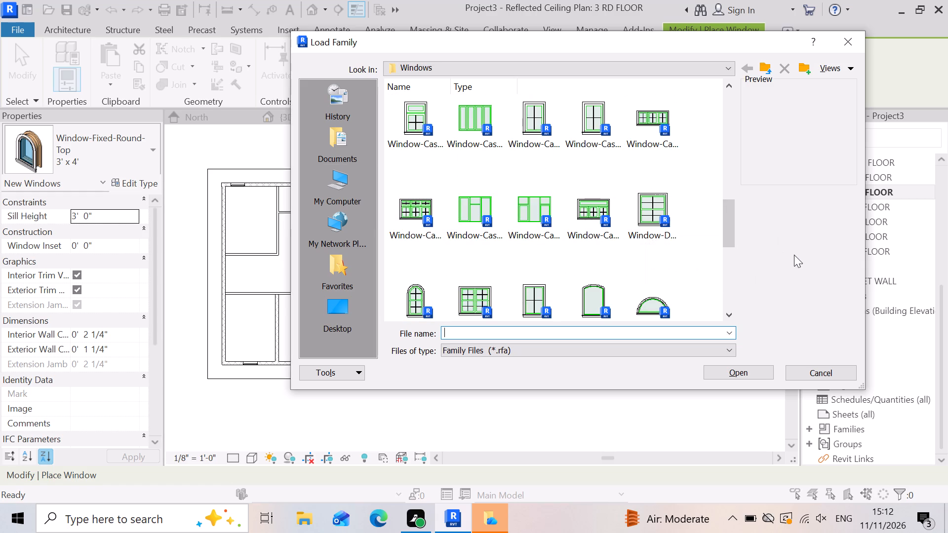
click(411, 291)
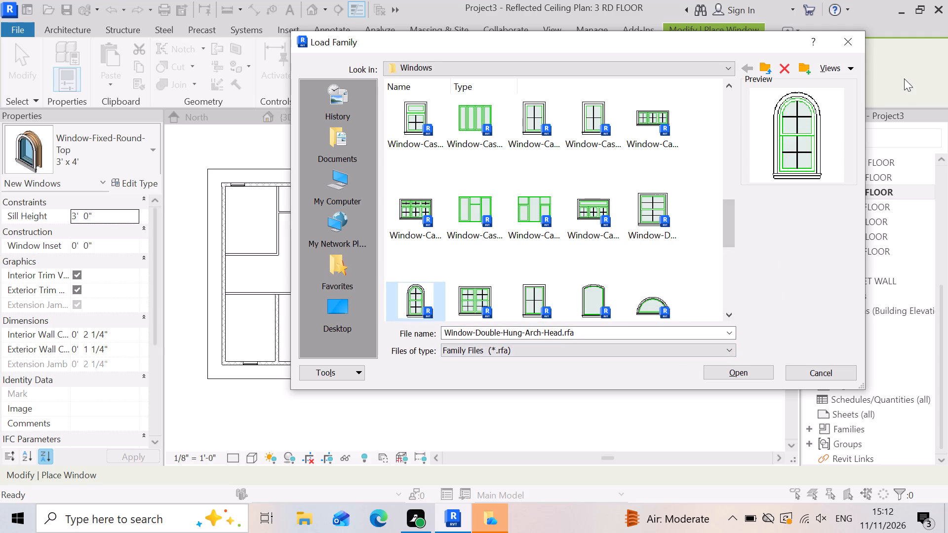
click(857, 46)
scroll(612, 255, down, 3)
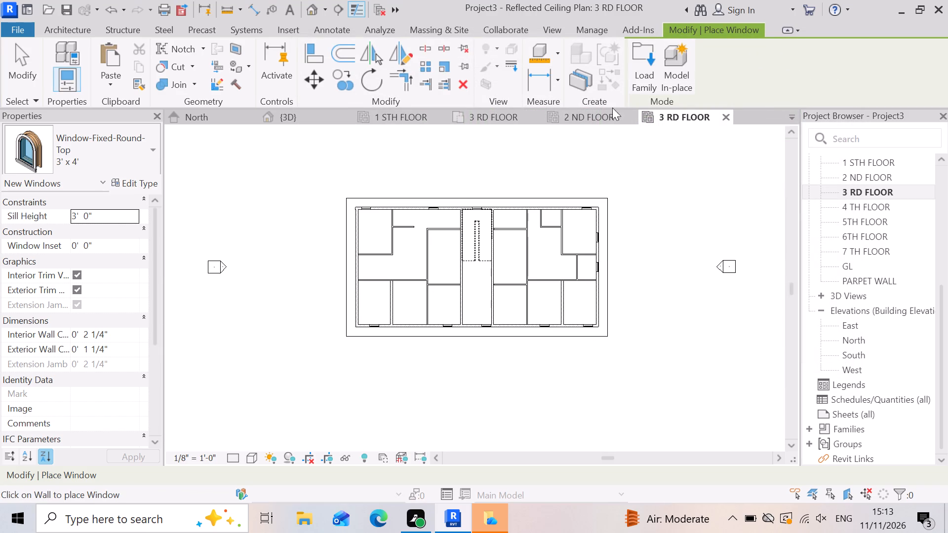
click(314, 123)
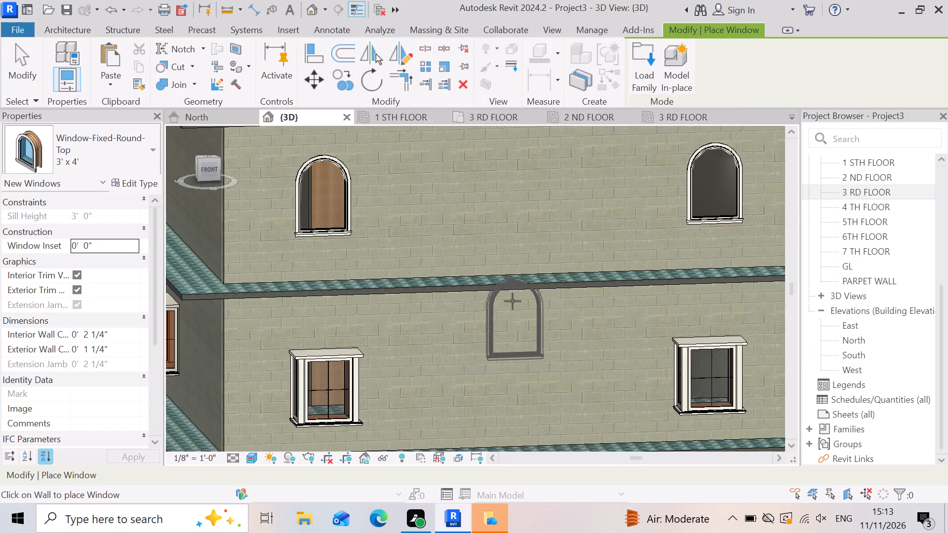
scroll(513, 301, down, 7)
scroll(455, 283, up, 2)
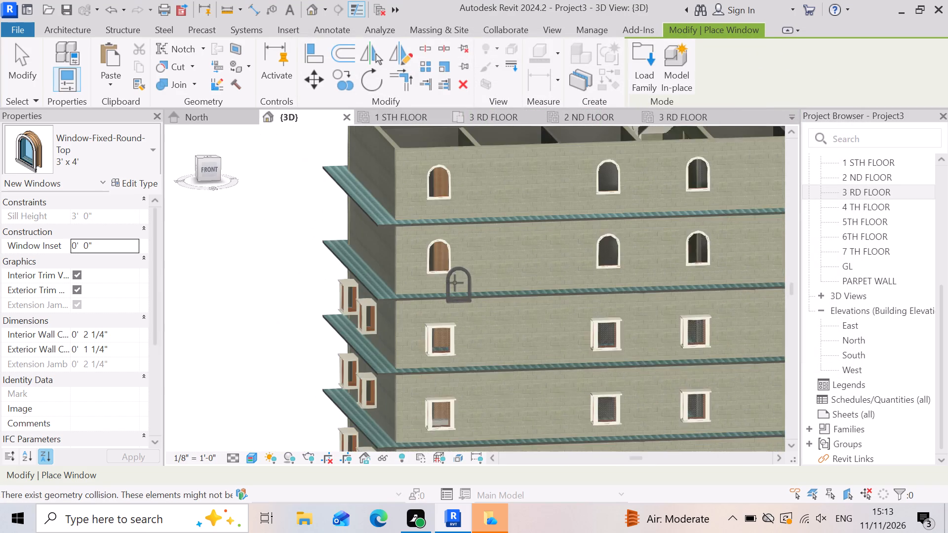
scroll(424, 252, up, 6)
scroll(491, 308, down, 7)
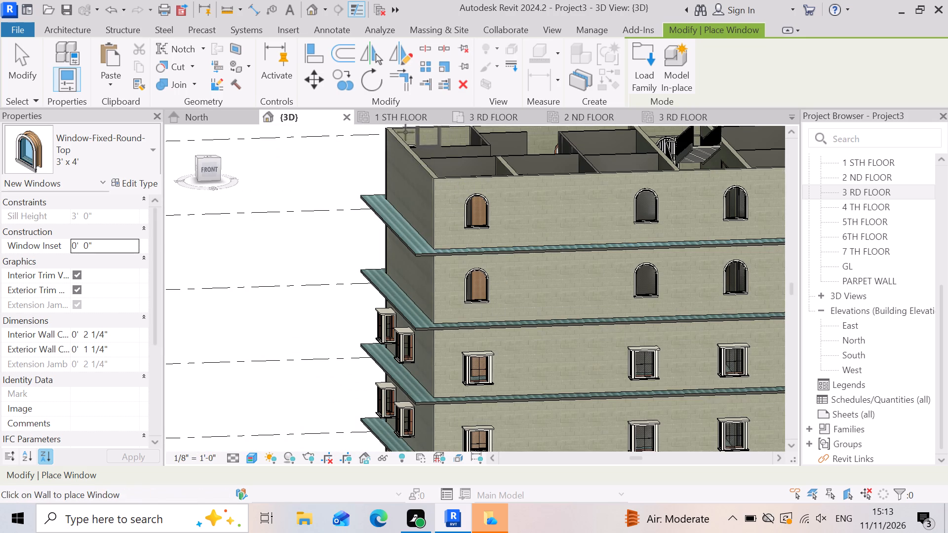
Switch to the North elevation and end the window placement.
click(225, 121)
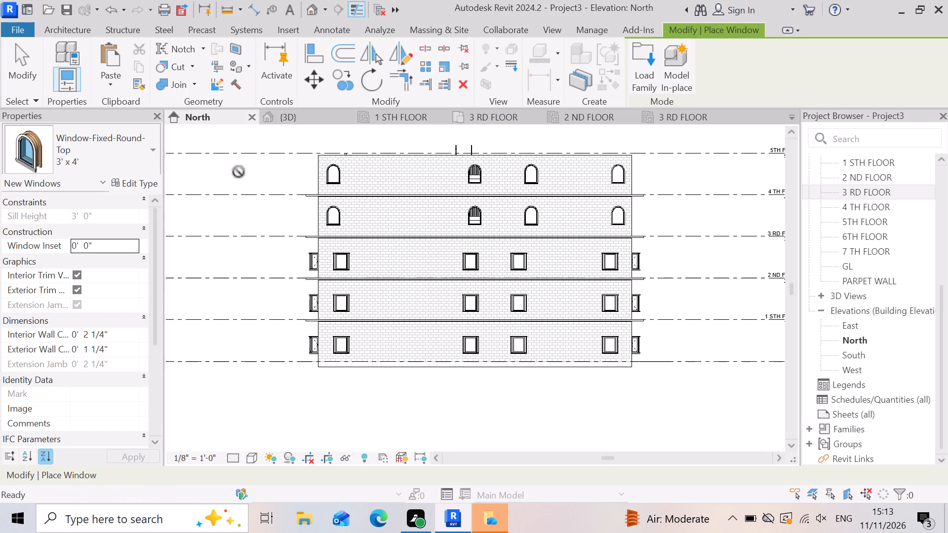
scroll(488, 317, down, 3)
key(Escape)
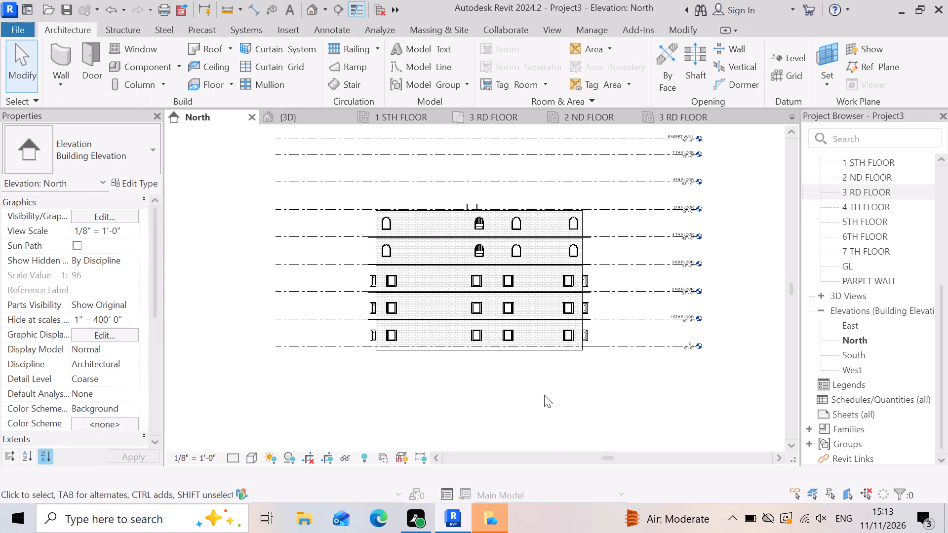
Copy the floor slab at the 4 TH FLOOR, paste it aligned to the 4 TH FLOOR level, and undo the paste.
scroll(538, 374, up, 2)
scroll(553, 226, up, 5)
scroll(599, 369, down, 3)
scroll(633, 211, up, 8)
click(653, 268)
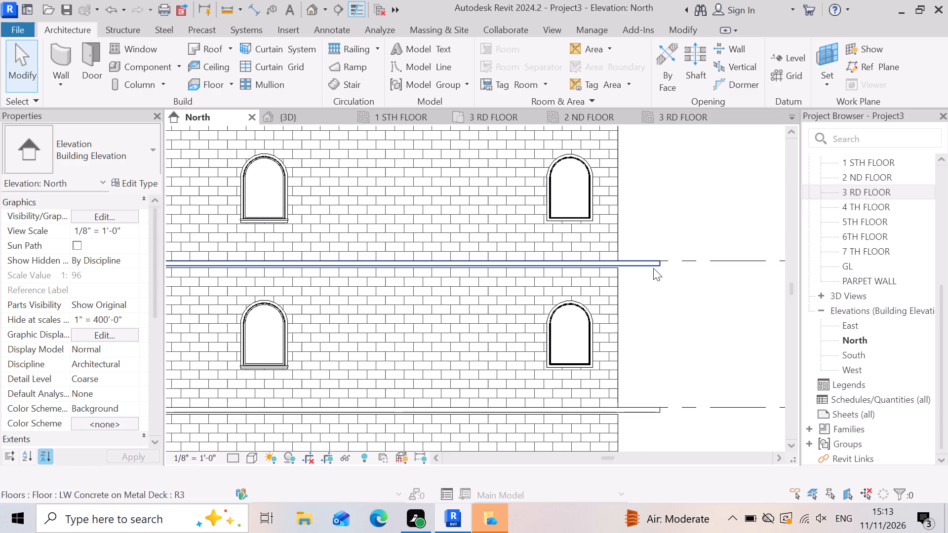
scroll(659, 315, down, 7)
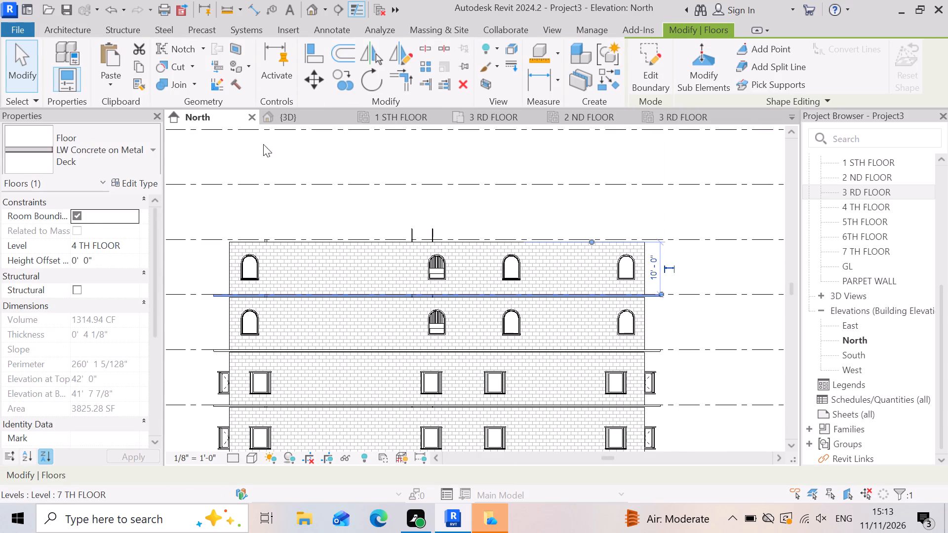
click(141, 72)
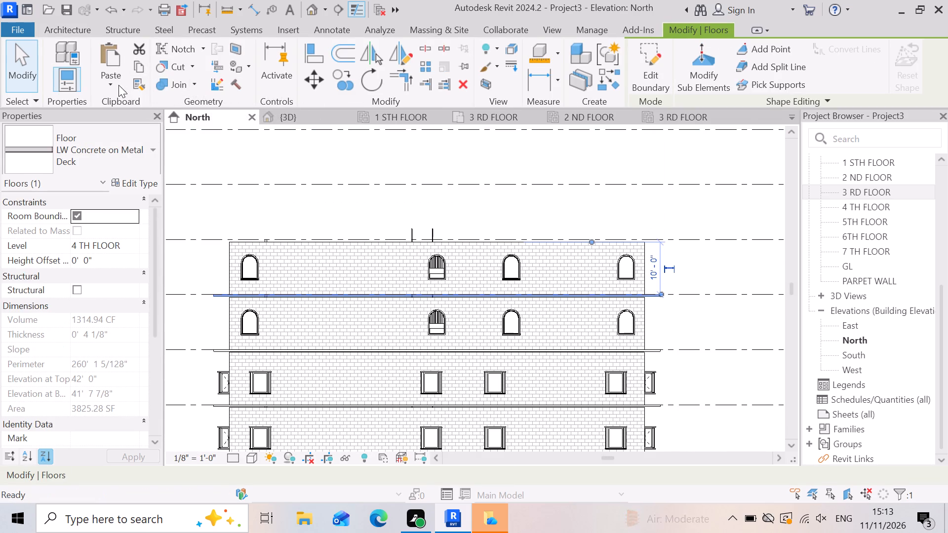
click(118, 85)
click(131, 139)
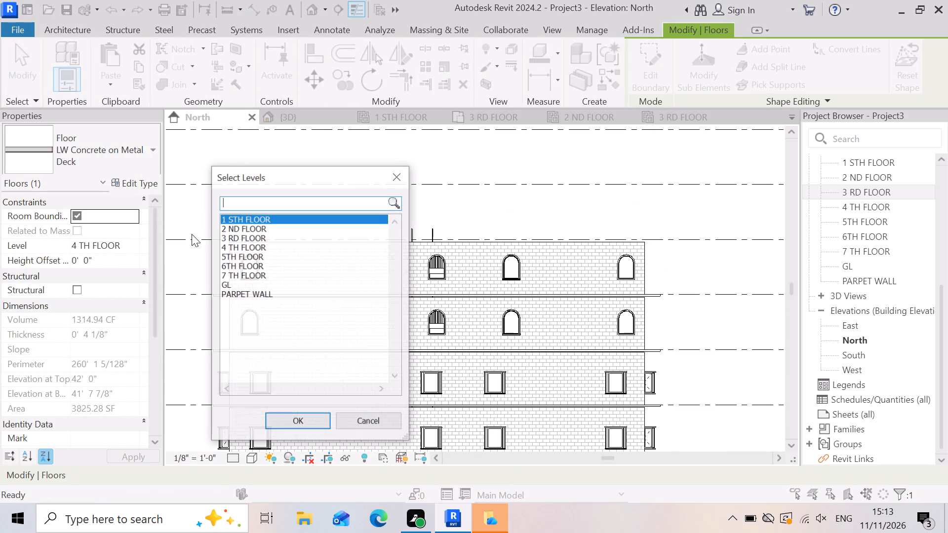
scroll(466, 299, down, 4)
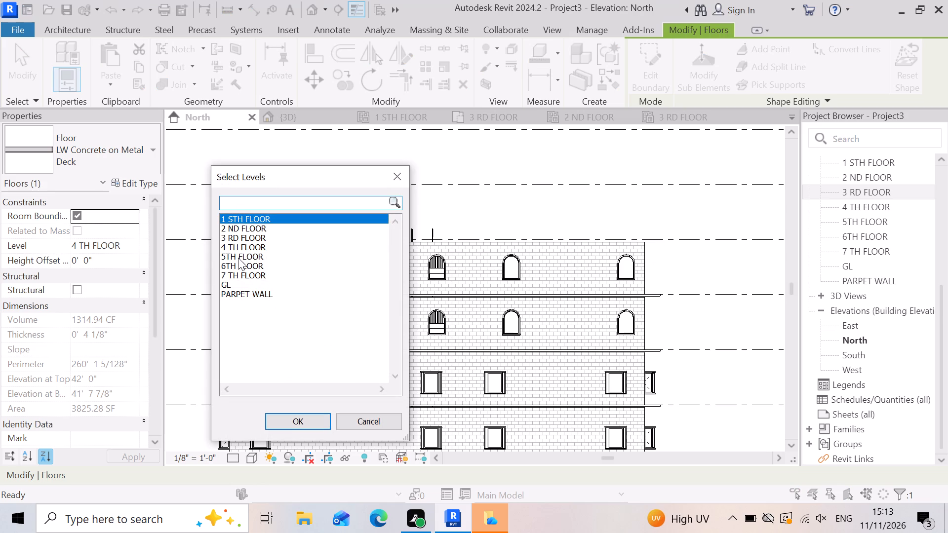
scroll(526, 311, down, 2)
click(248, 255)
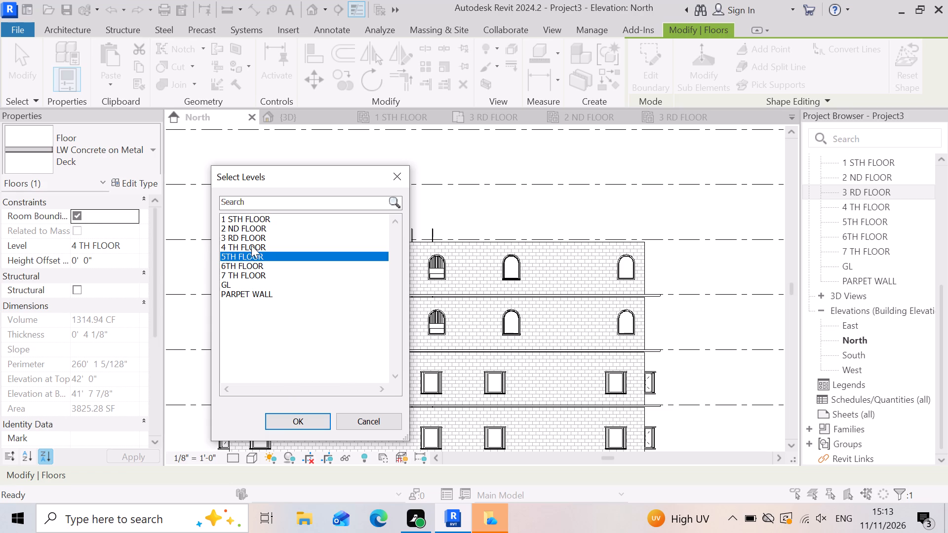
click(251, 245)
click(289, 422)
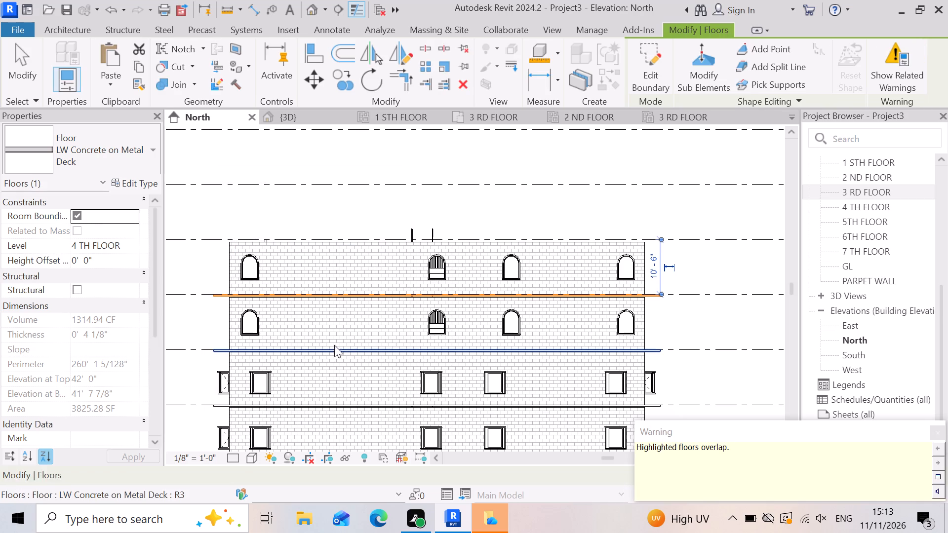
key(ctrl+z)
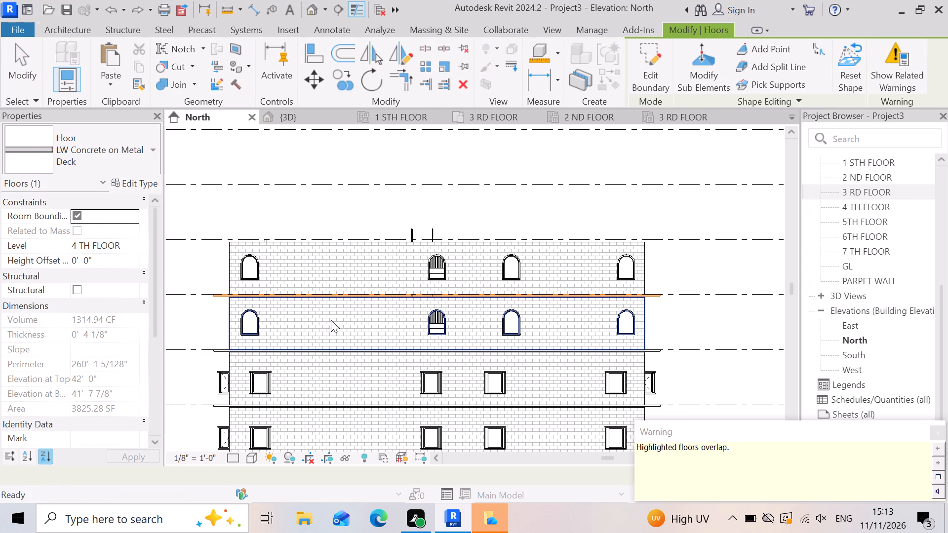
Copy the 4 TH FLOOR slab and paste it aligned to the 5TH FLOOR level.
click(695, 317)
scroll(640, 318, up, 2)
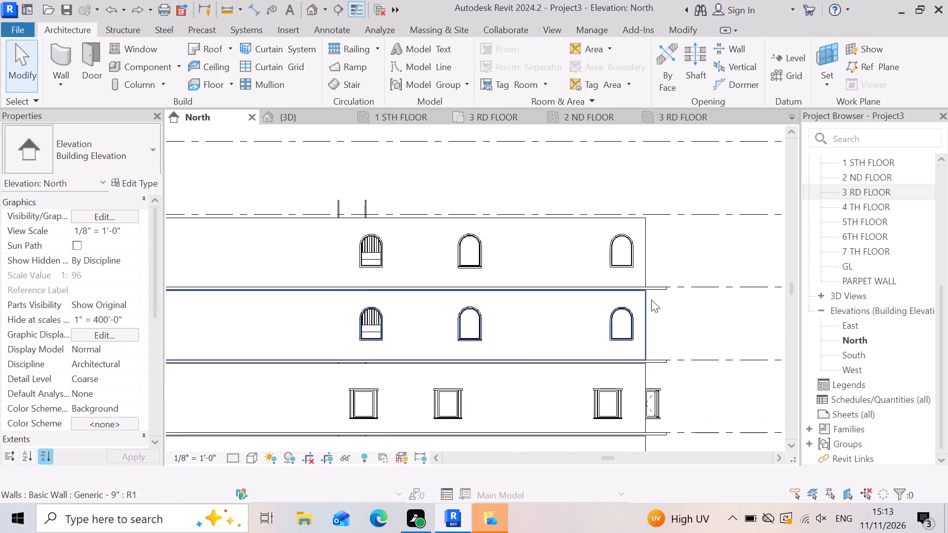
click(657, 290)
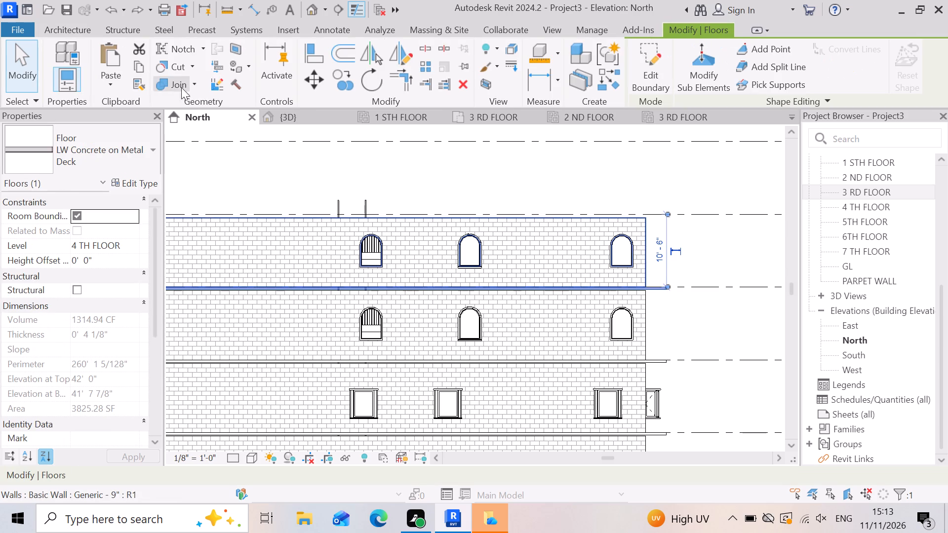
click(142, 63)
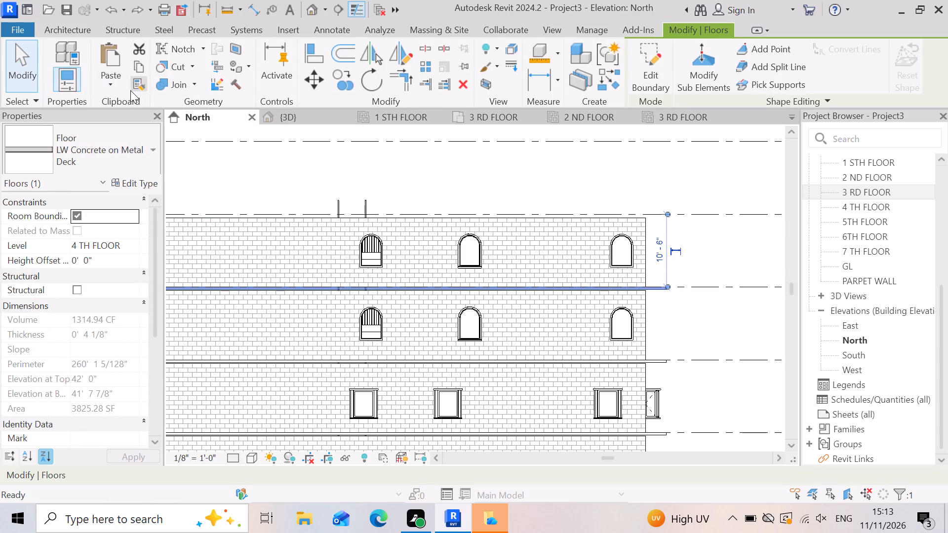
click(115, 90)
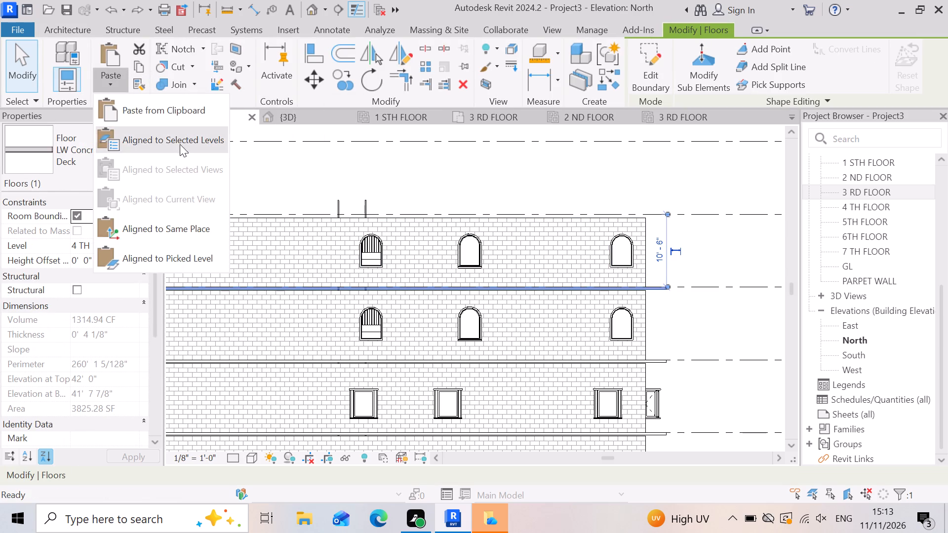
click(179, 144)
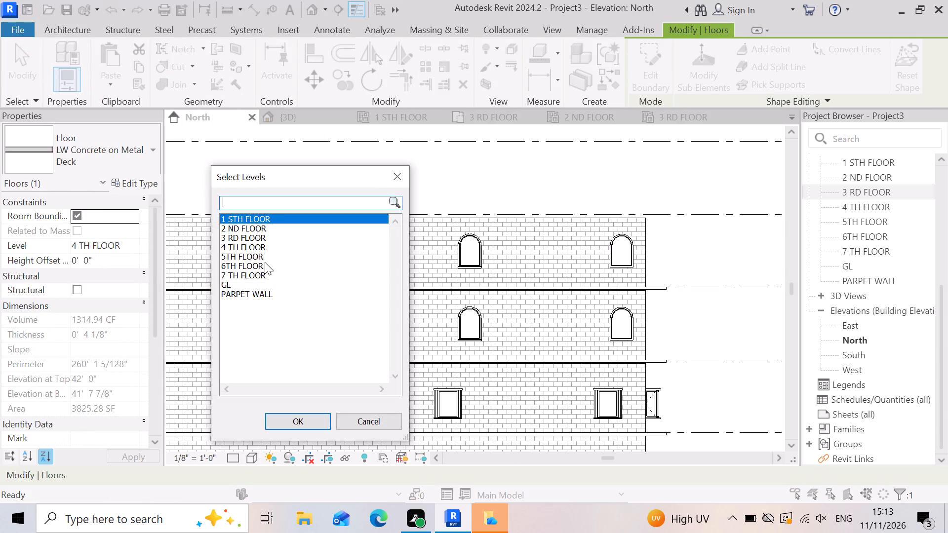
click(256, 254)
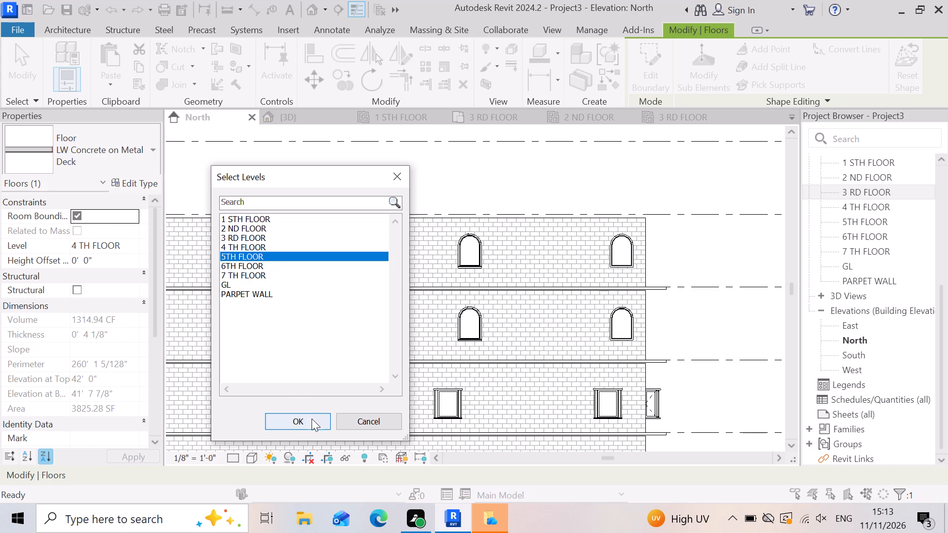
click(312, 419)
Examine the storeys, the slab edges and the levels from GL up to PARPET WALL in the North elevation.
scroll(428, 261, down, 3)
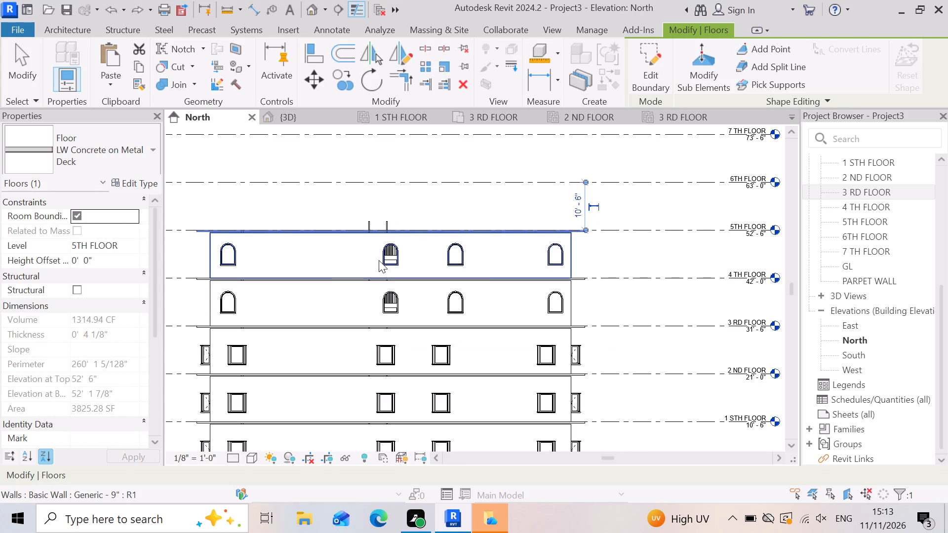
scroll(505, 273, down, 3)
scroll(247, 281, up, 2)
scroll(289, 233, down, 2)
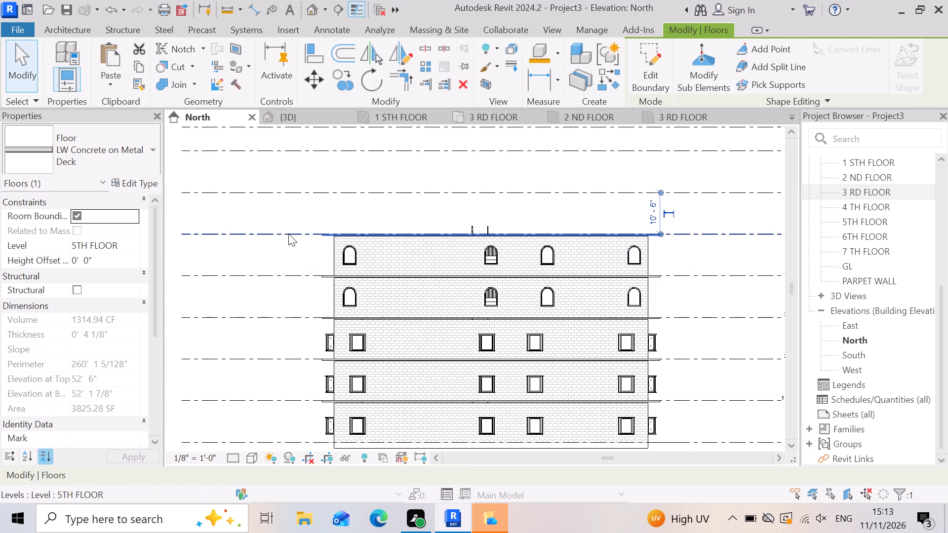
scroll(562, 194, up, 2)
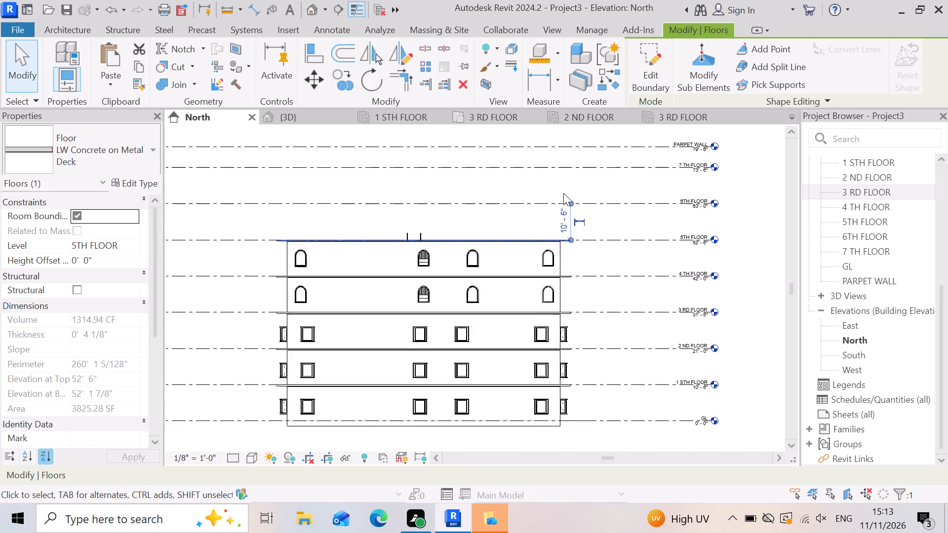
scroll(617, 259, down, 2)
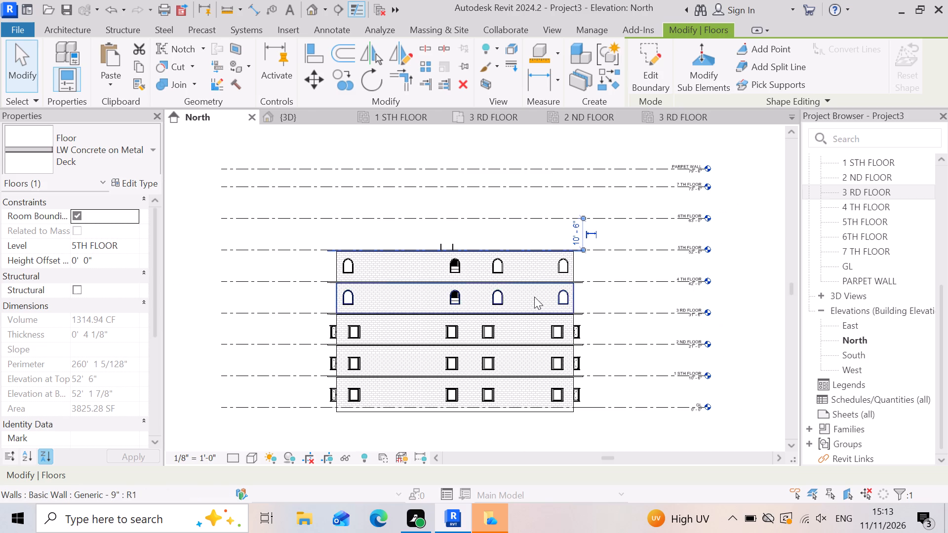
scroll(532, 297, up, 2)
scroll(604, 294, down, 2)
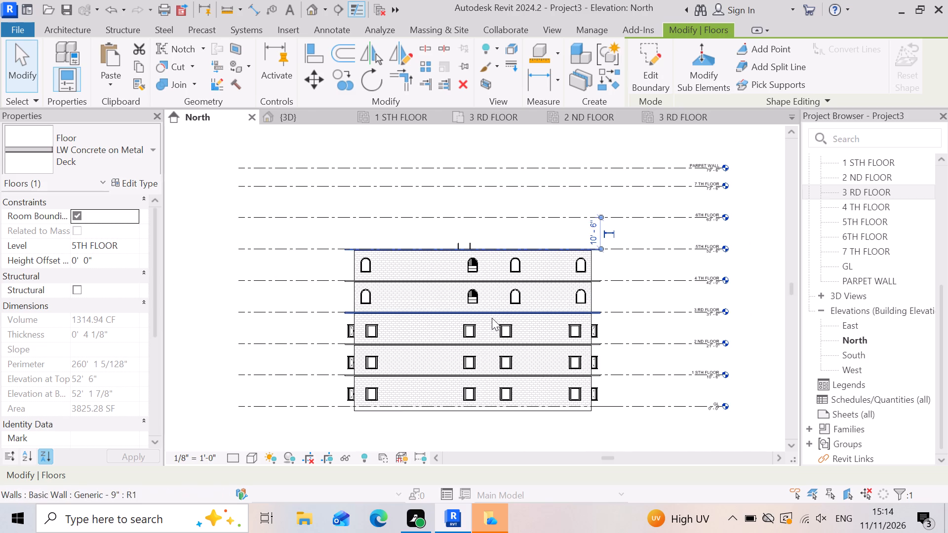
scroll(492, 318, up, 2)
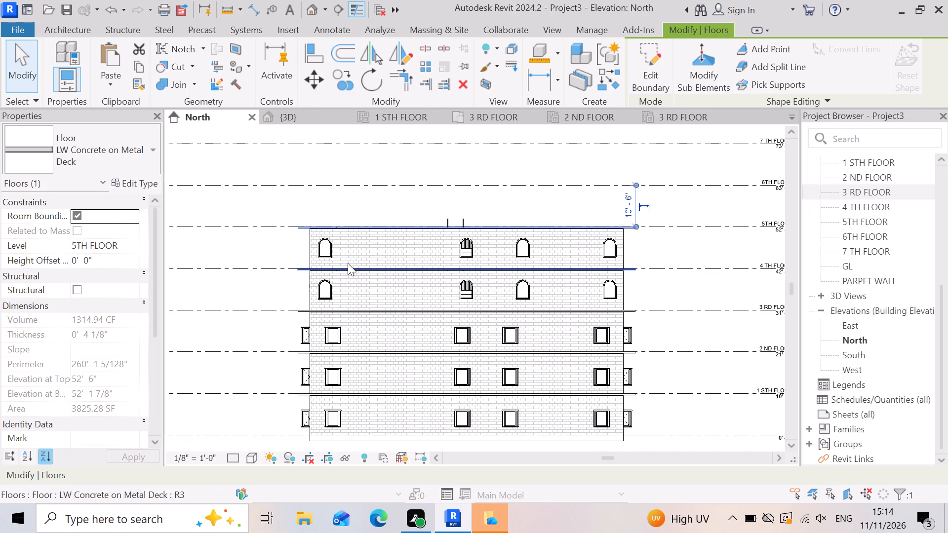
scroll(278, 353, up, 2)
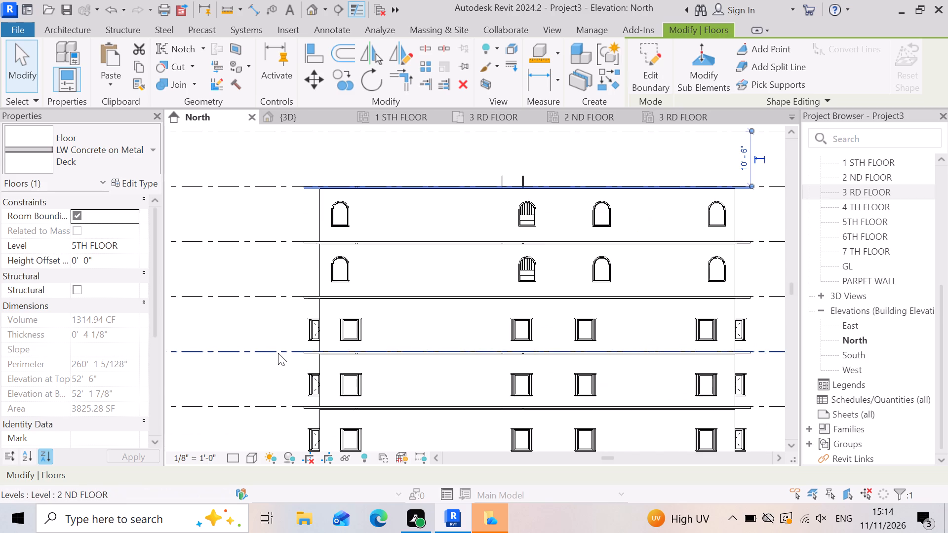
scroll(308, 332, up, 2)
scroll(306, 330, down, 3)
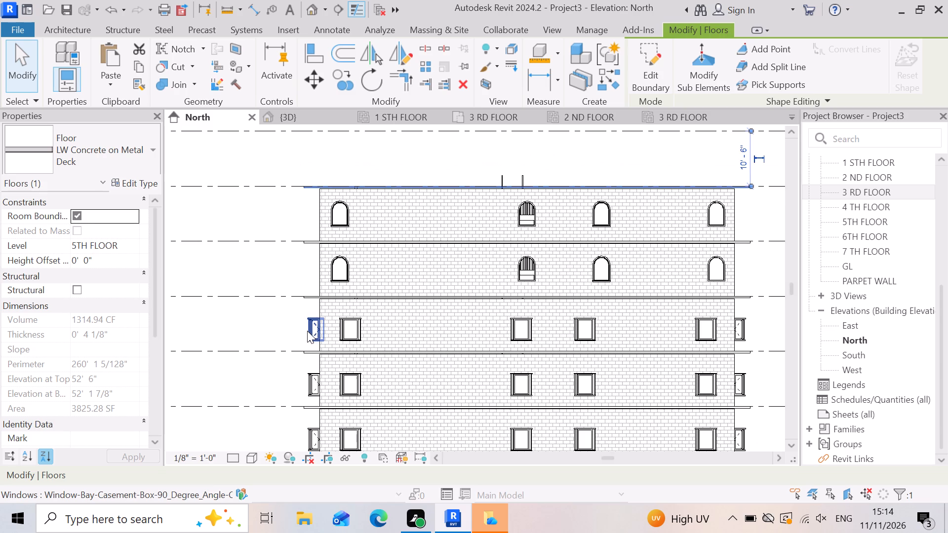
scroll(307, 331, down, 2)
scroll(486, 177, up, 2)
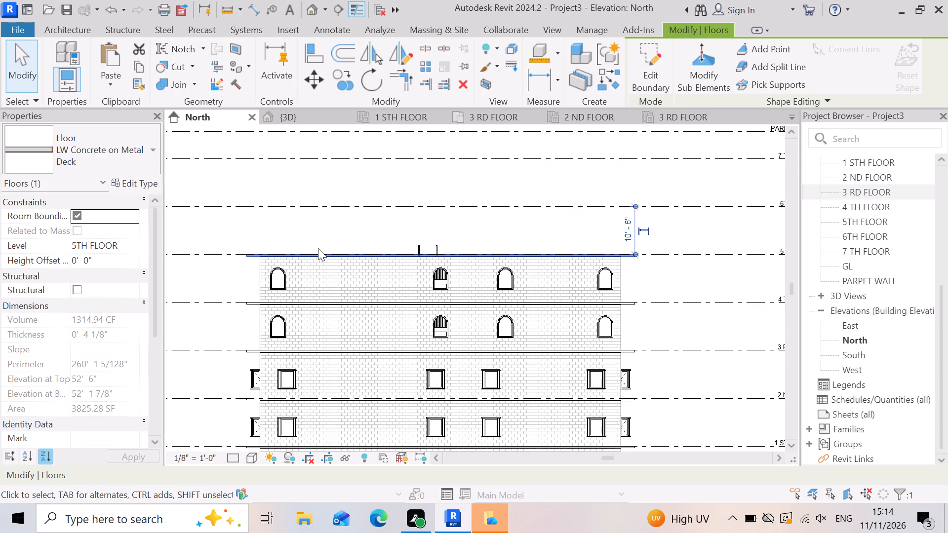
scroll(318, 248, down, 2)
scroll(366, 269, down, 2)
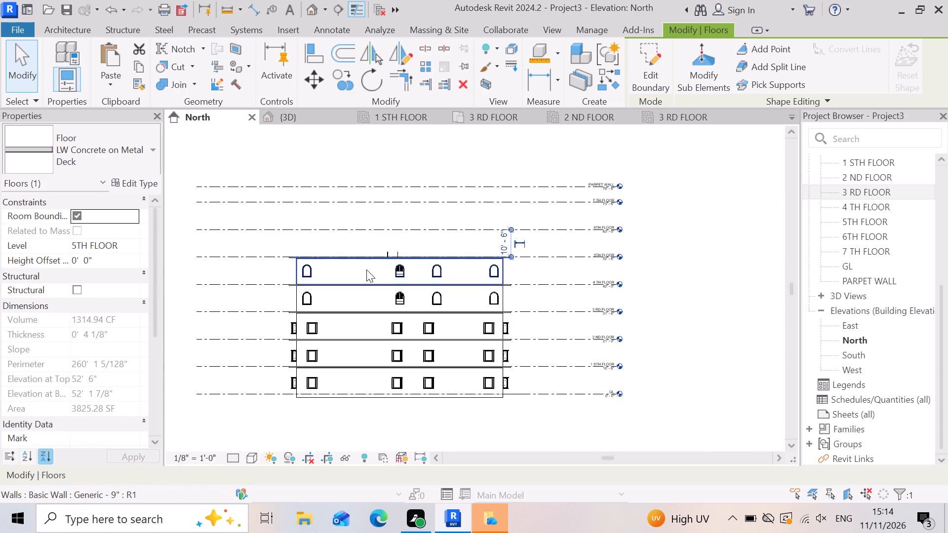
scroll(366, 269, up, 2)
scroll(476, 322, down, 3)
scroll(486, 317, up, 3)
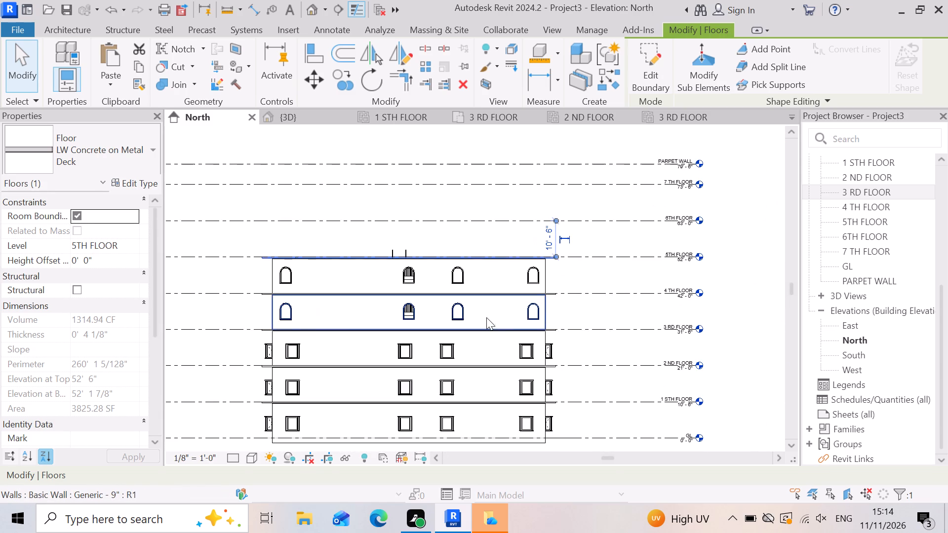
scroll(486, 319, down, 1)
Rename the 7 TH FLOOR level as ROOF in the North elevation.
scroll(665, 169, up, 6)
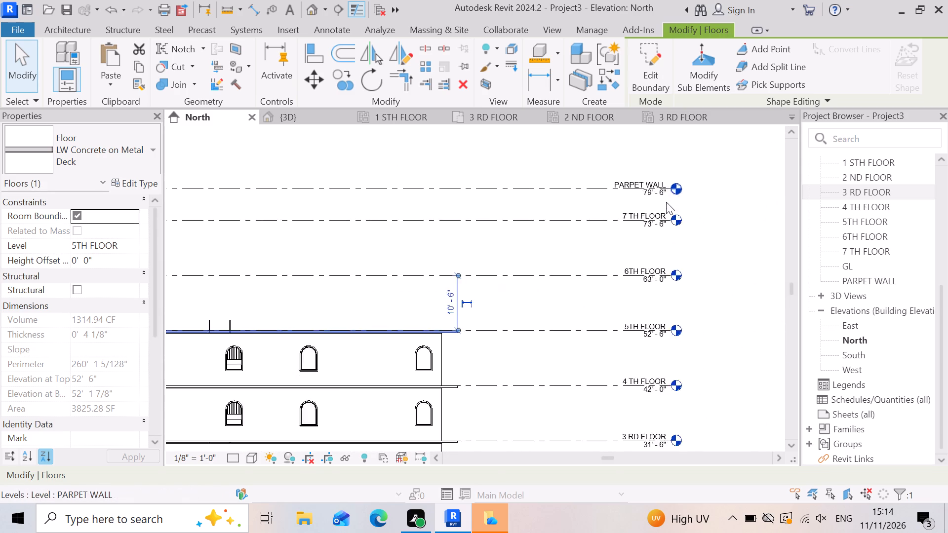
scroll(666, 202, up, 5)
click(668, 222)
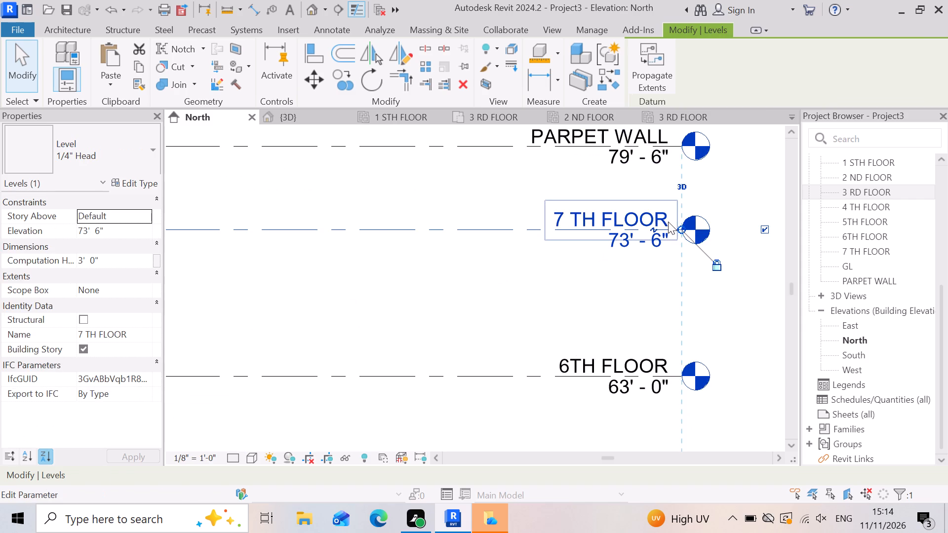
click(653, 228)
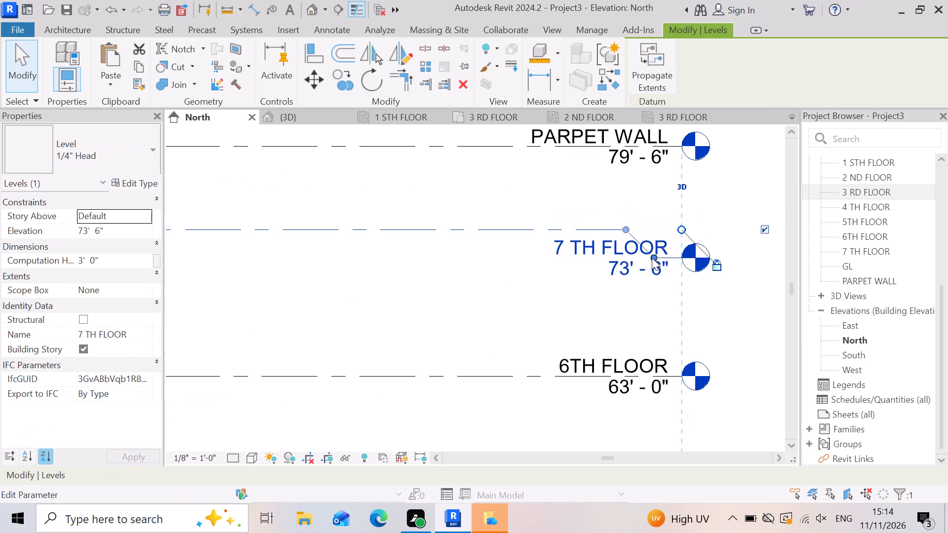
key(ctrl+z)
click(659, 221)
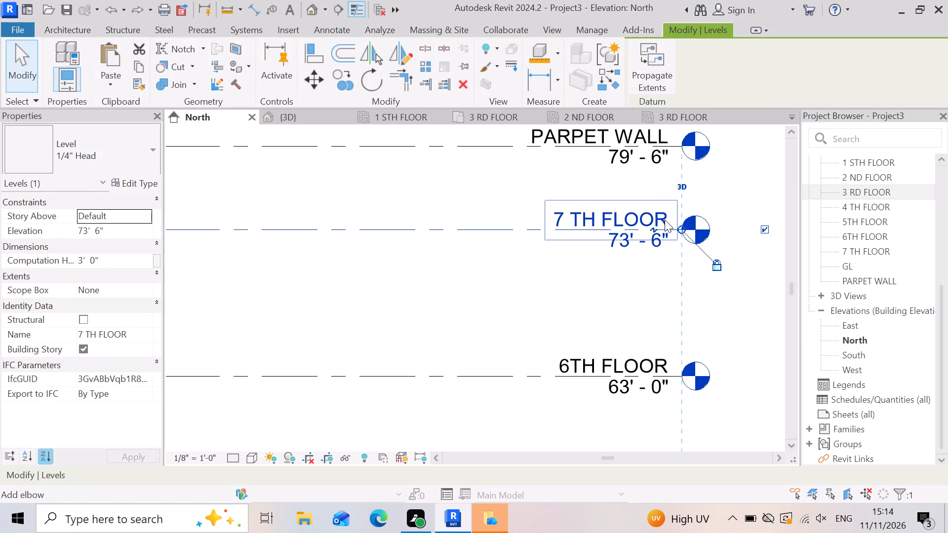
click(665, 220)
key(BackSpace)
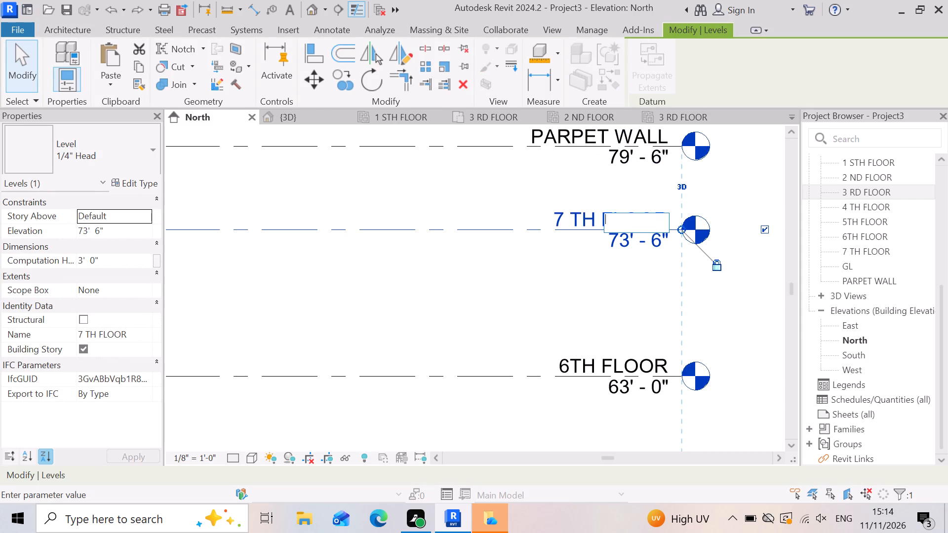
text(roo)
key(BackSpace)
key(BackSpace)
key(BackSpace)
key(BackSpace)
key(r)
text(OO)
key(f)
click(536, 296)
Select the storey between 4 TH FLOOR and 5TH FLOOR and filter the selection to doors, walls and windows only.
scroll(571, 281, down, 4)
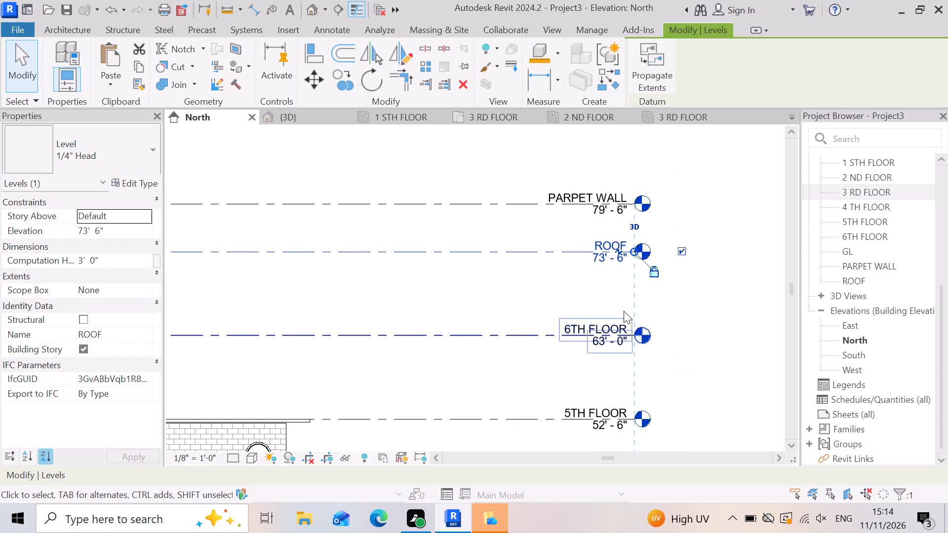
scroll(623, 311, down, 4)
scroll(427, 372, up, 3)
scroll(583, 267, down, 3)
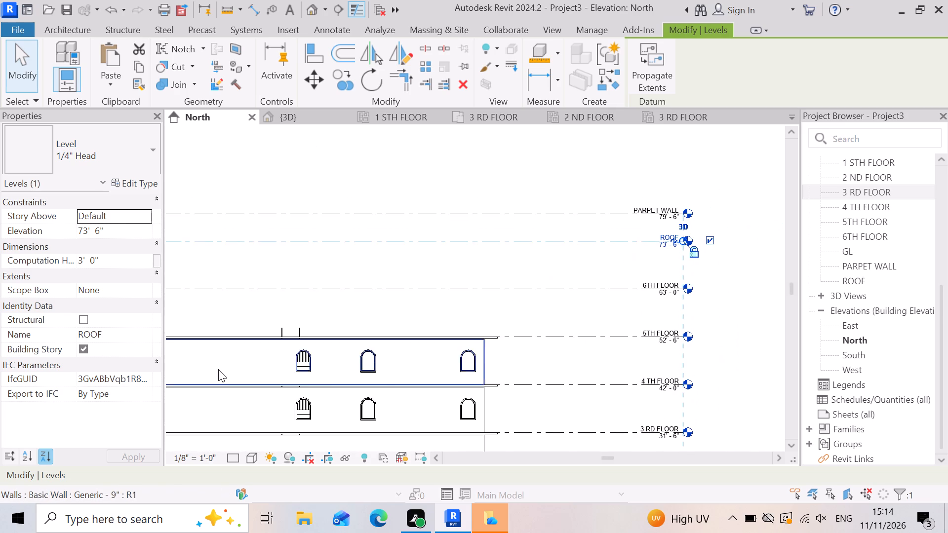
scroll(205, 370, up, 3)
scroll(359, 327, down, 3)
scroll(438, 361, up, 3)
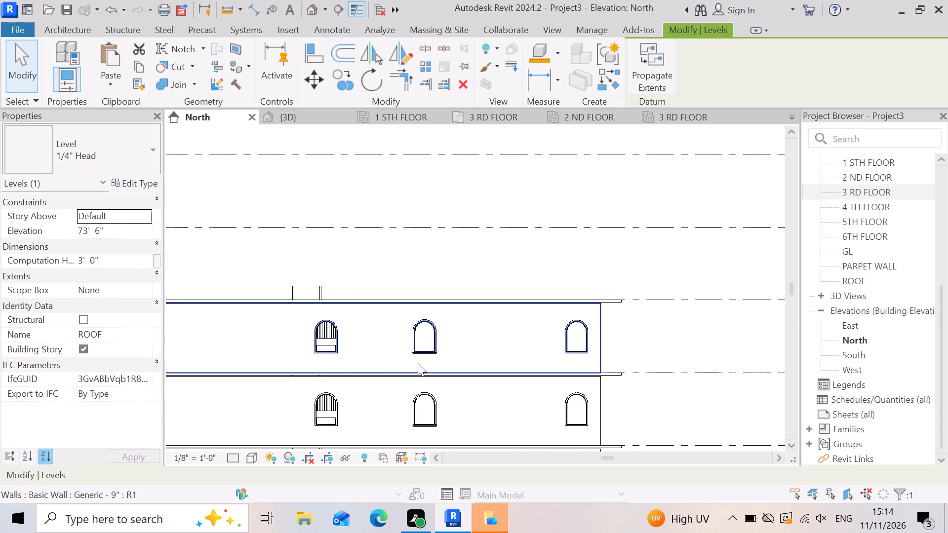
scroll(458, 327, down, 3)
scroll(445, 332, up, 2)
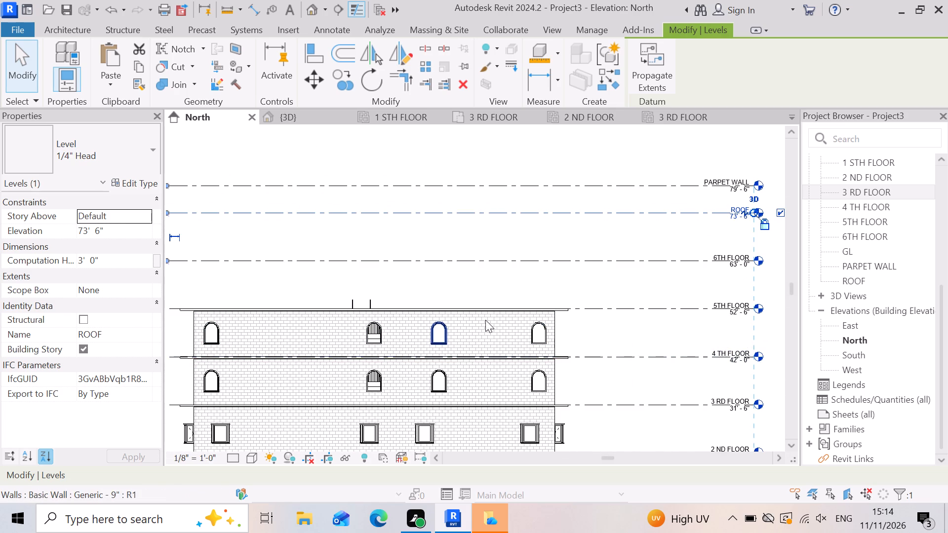
scroll(501, 322, down, 6)
scroll(352, 372, up, 2)
scroll(532, 307, down, 2)
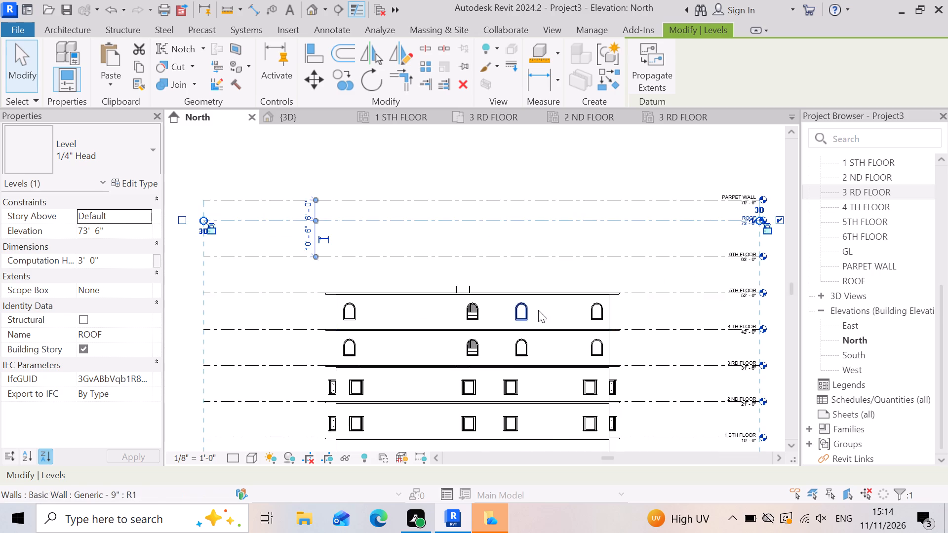
scroll(482, 341, up, 2)
drag(658, 305, 641, 310)
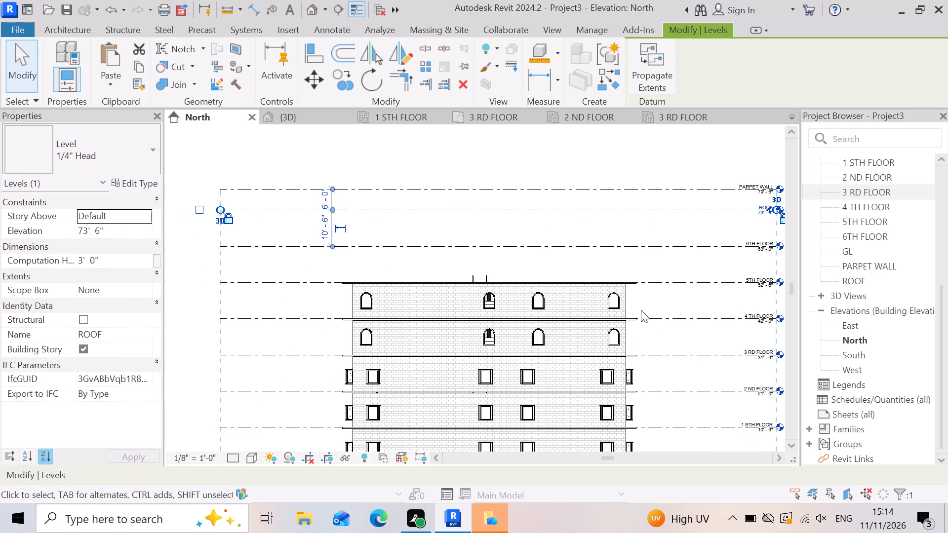
drag(641, 310, 323, 311)
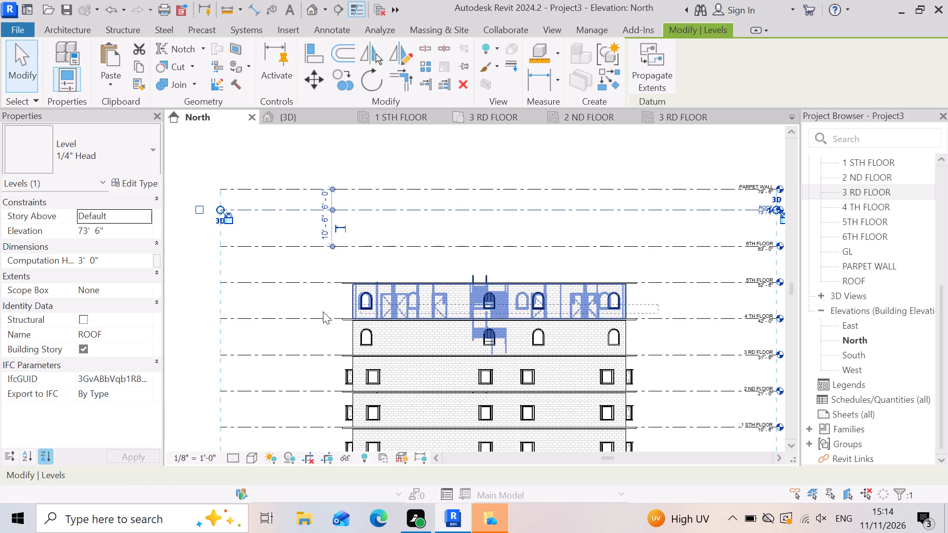
drag(323, 311, 287, 313)
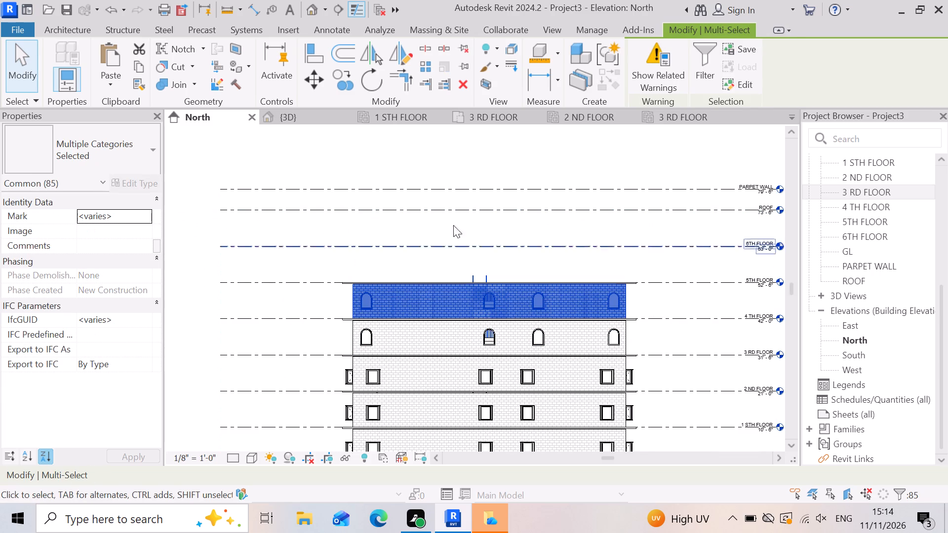
click(711, 60)
click(555, 189)
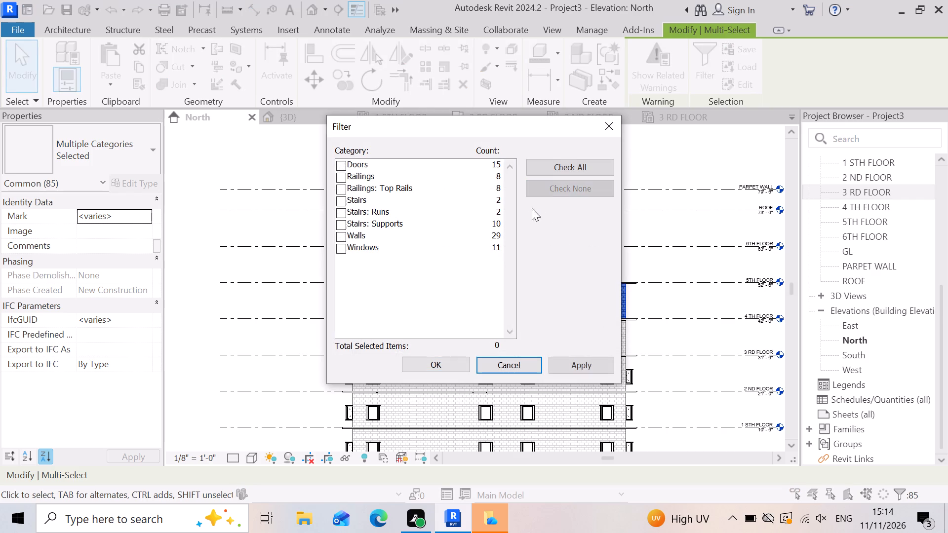
click(339, 233)
click(343, 249)
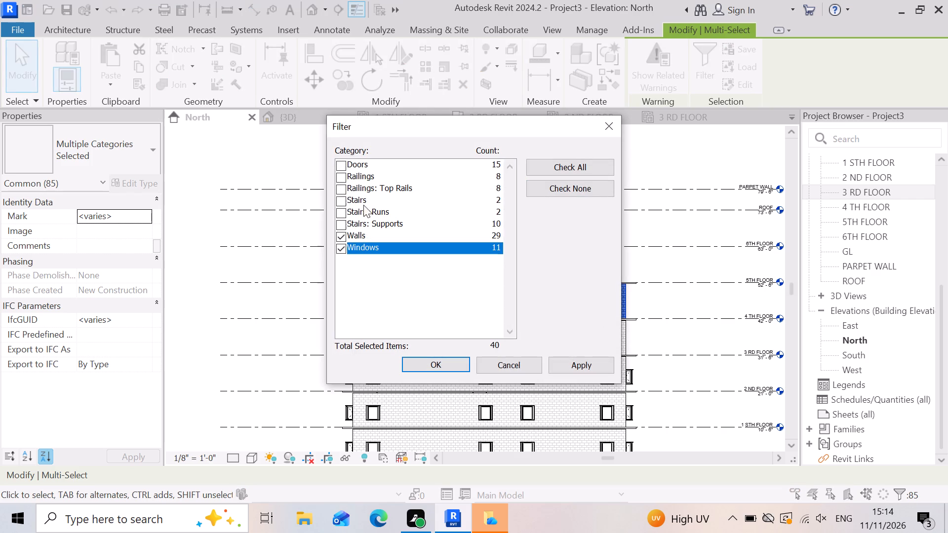
click(344, 163)
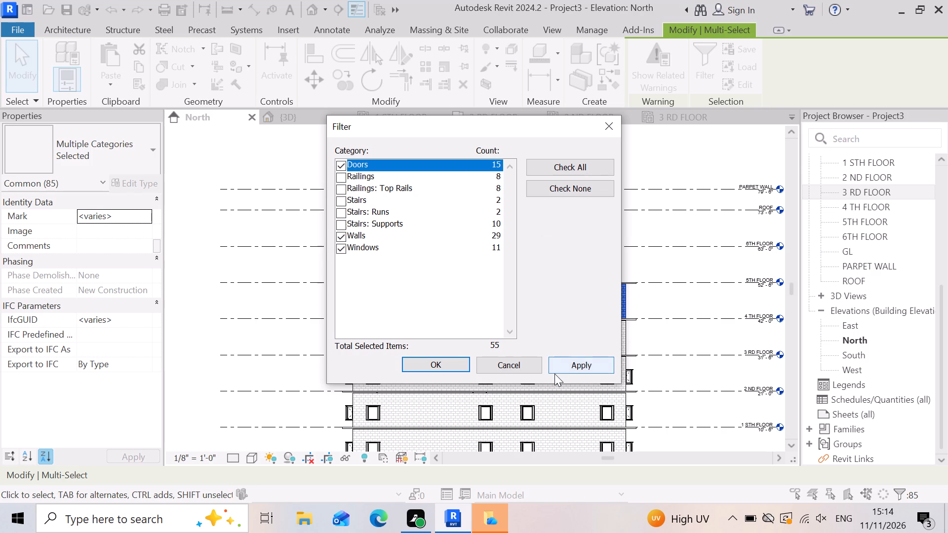
click(572, 366)
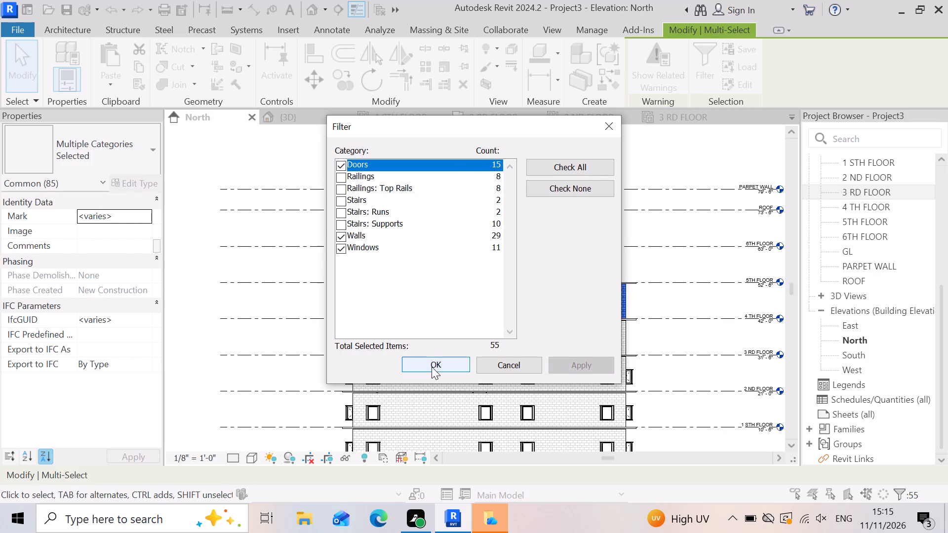
click(432, 367)
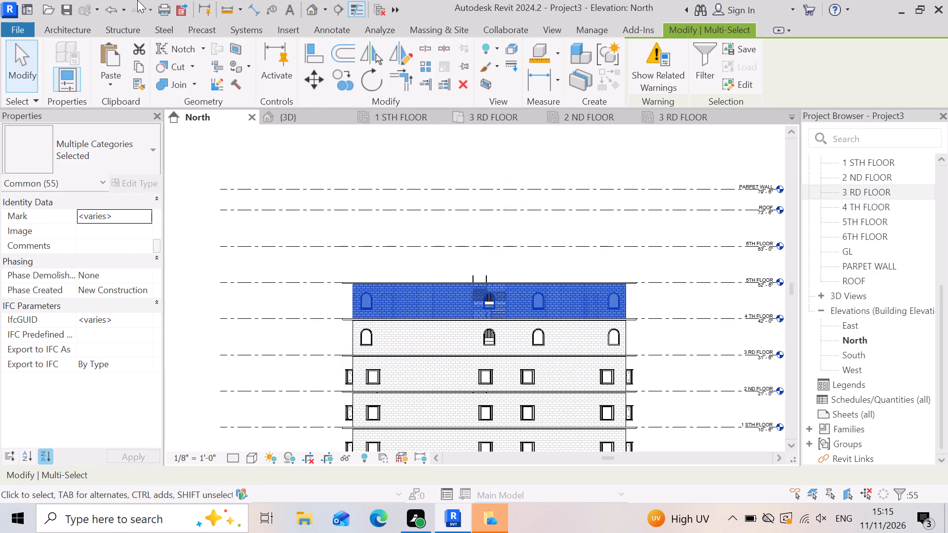
Copy the filtered doors, walls and windows and paste them aligned to the 5TH FLOOR level.
click(140, 71)
click(109, 88)
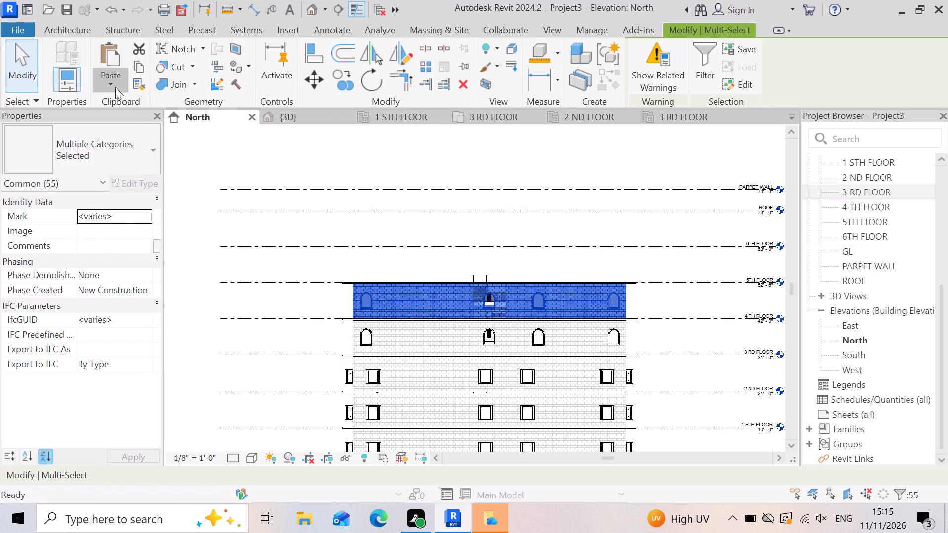
click(164, 137)
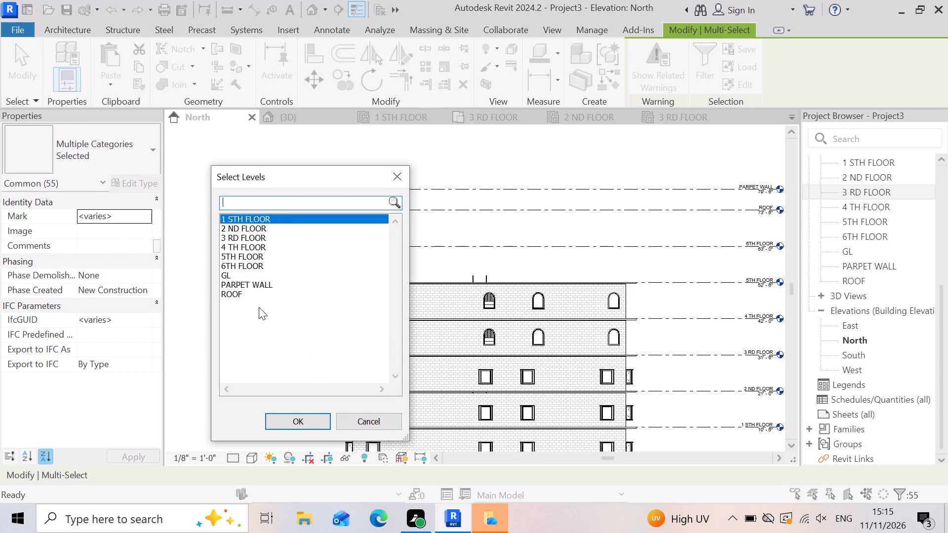
click(263, 256)
click(308, 421)
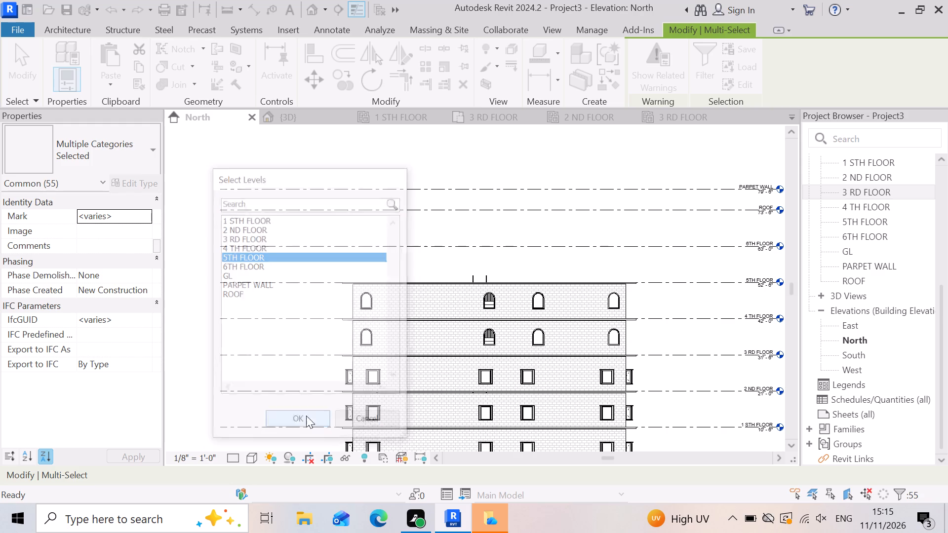
scroll(511, 269, down, 3)
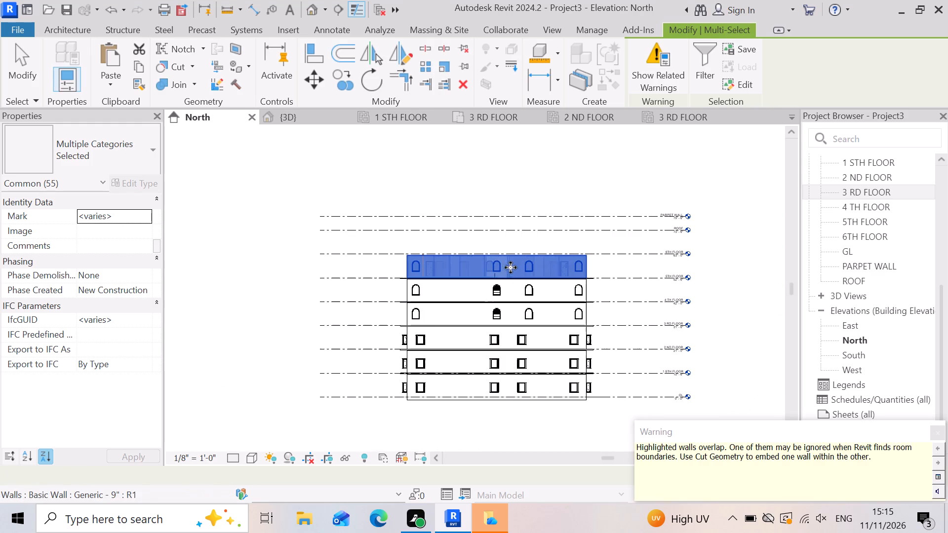
click(261, 348)
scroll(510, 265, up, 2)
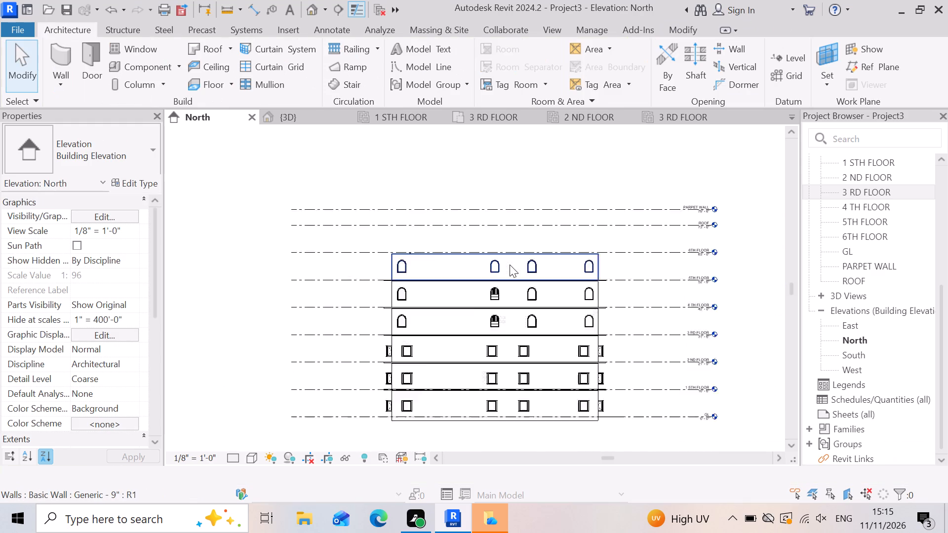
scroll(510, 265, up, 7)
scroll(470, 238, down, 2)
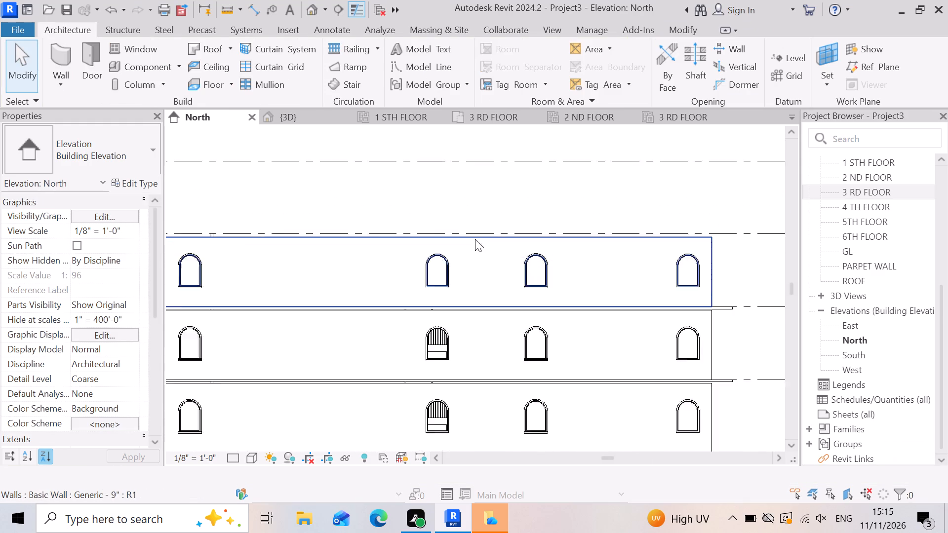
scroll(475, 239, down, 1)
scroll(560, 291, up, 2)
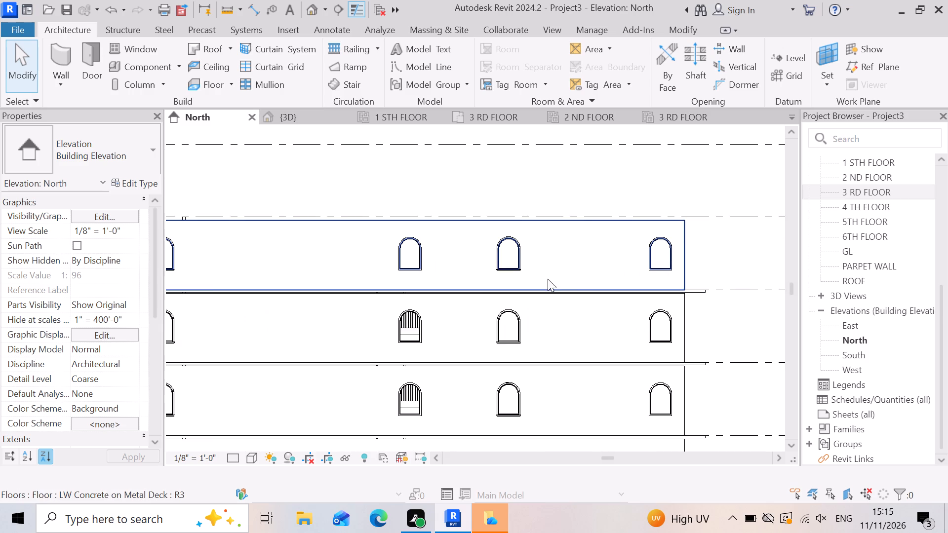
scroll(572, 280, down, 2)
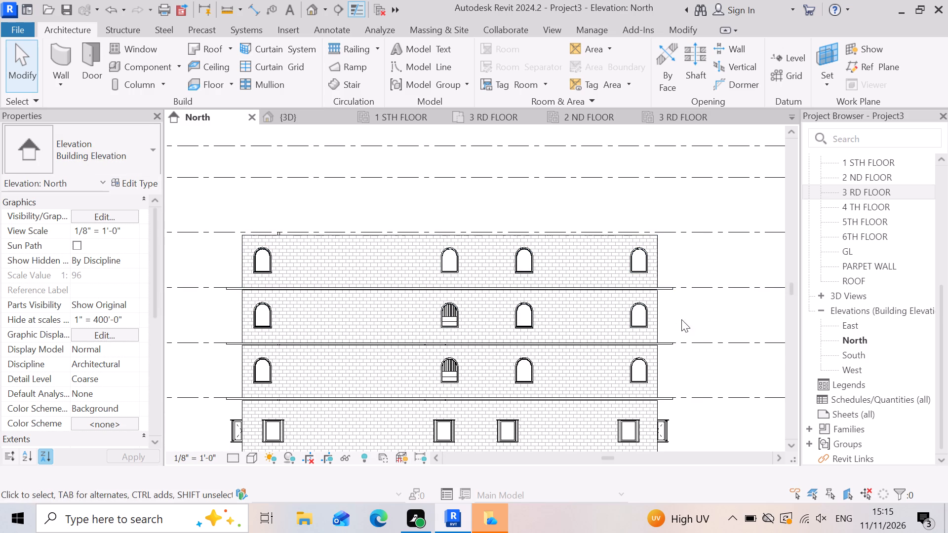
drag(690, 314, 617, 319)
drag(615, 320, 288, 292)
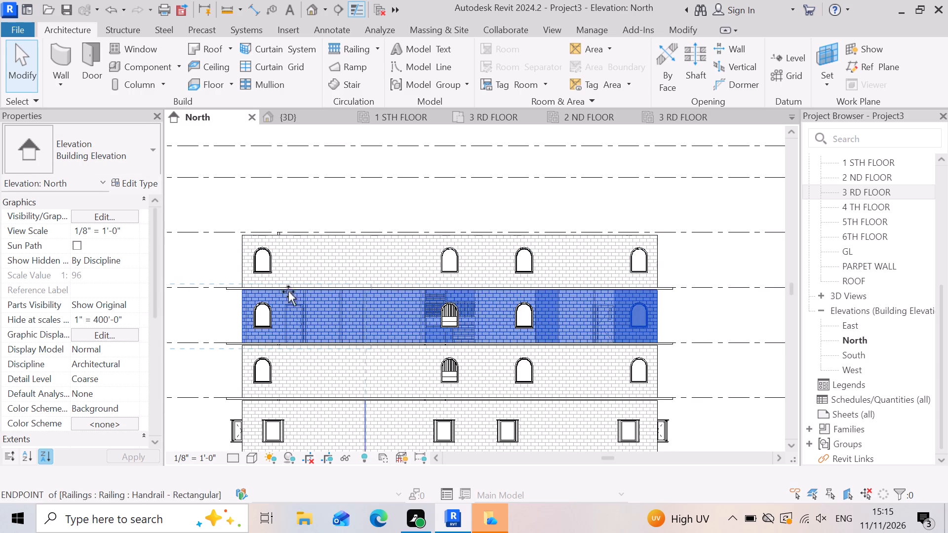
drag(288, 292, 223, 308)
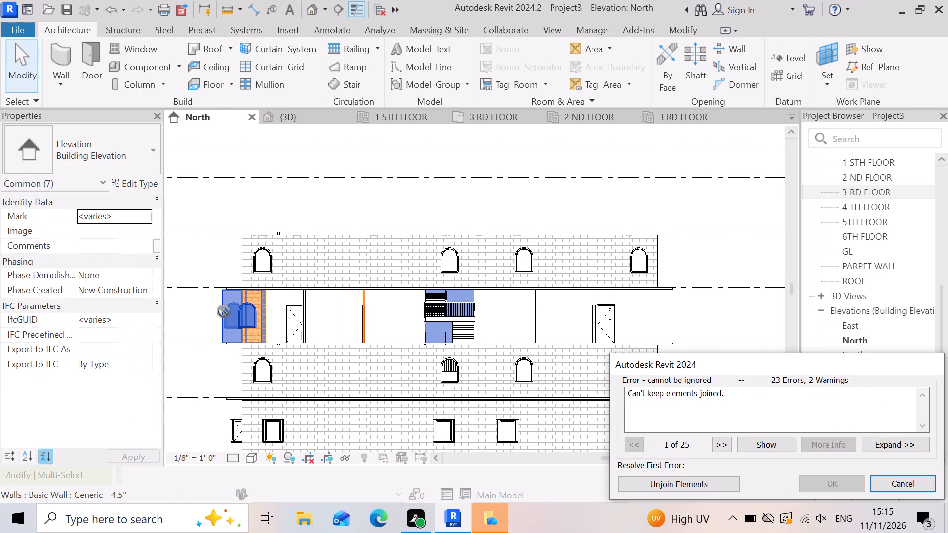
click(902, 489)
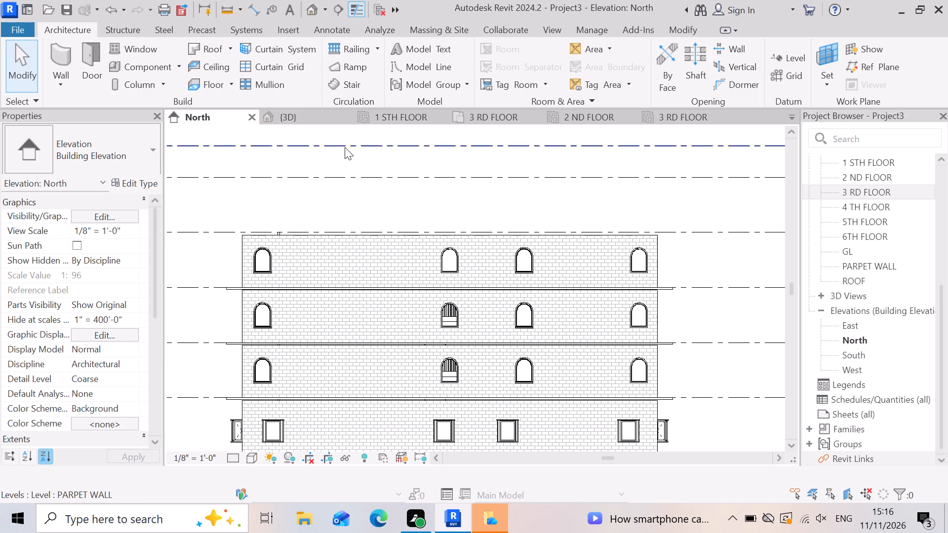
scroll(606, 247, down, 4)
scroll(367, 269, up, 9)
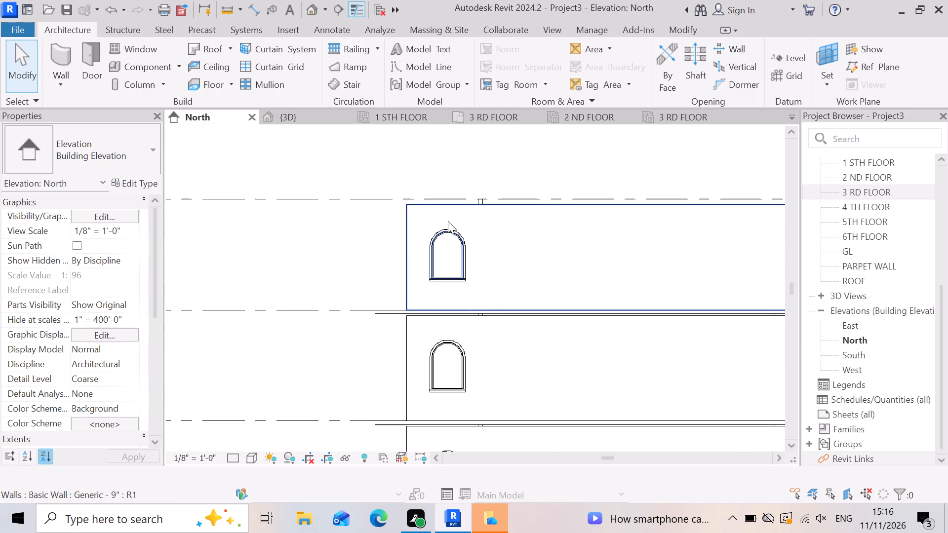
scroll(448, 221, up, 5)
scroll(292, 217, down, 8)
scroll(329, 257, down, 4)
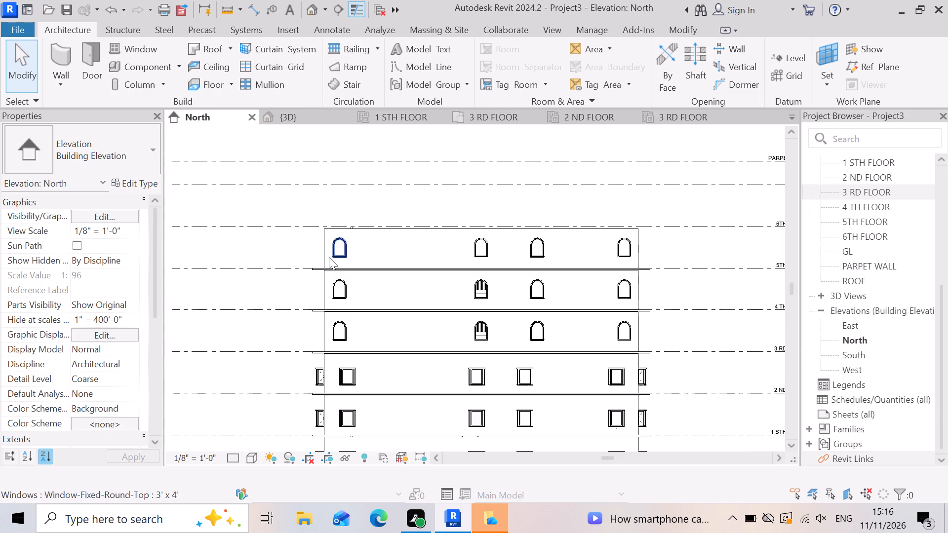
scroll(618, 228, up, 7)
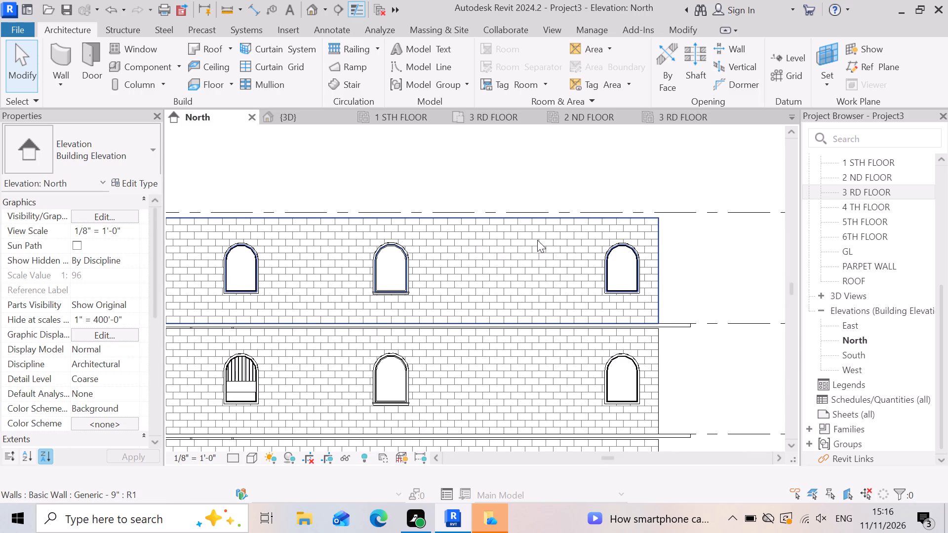
Select the storey between 4 TH FLOOR and 5TH FLOOR and filter the selection to railings, top rails, stairs, stair runs and stair supports only.
scroll(573, 273, down, 2)
scroll(615, 319, down, 6)
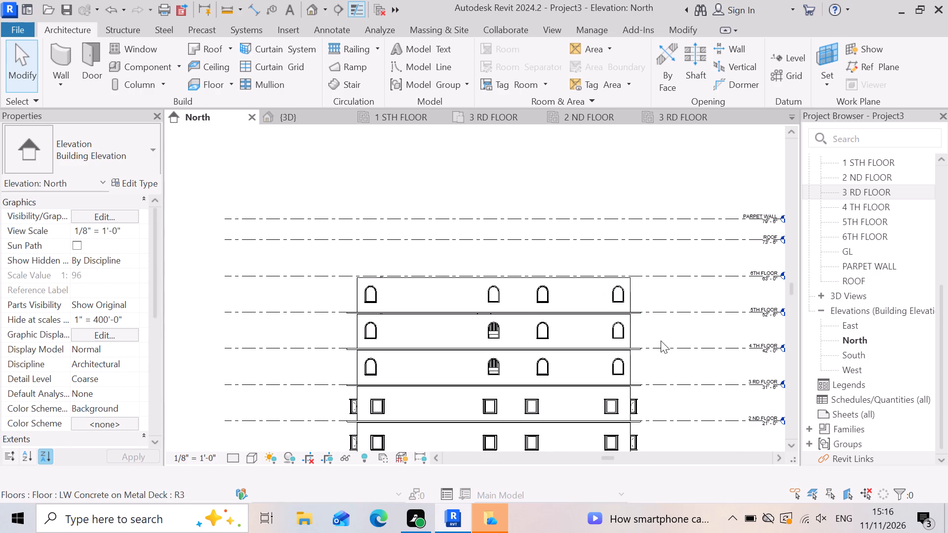
drag(670, 332, 592, 337)
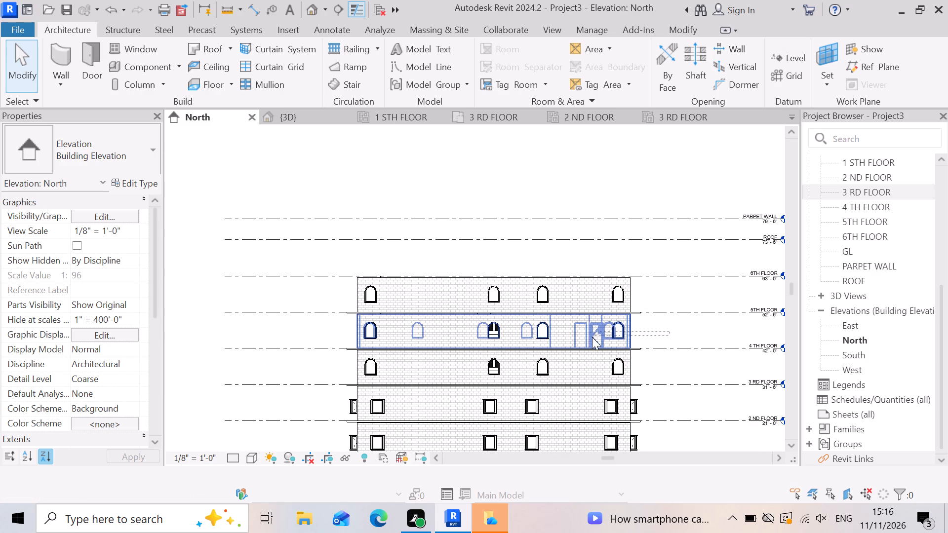
drag(592, 337, 330, 332)
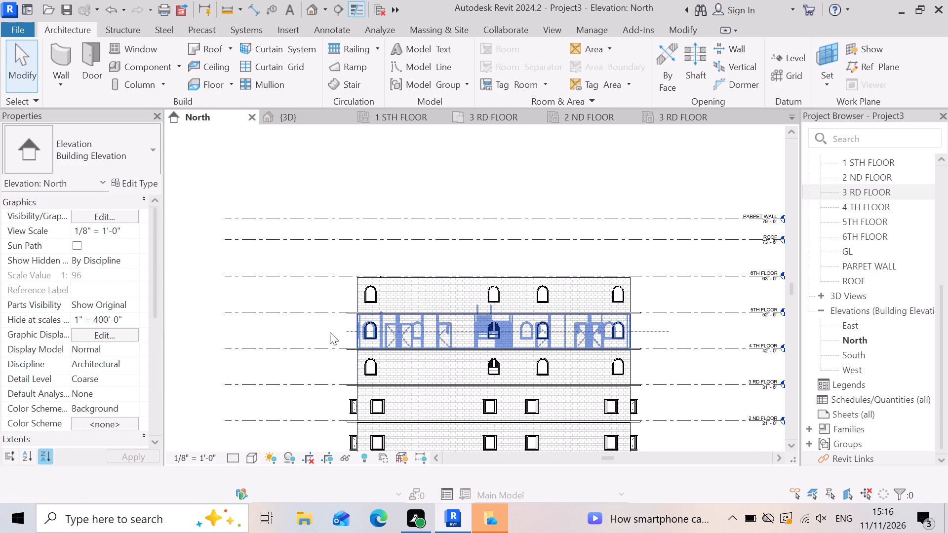
drag(330, 332, 284, 323)
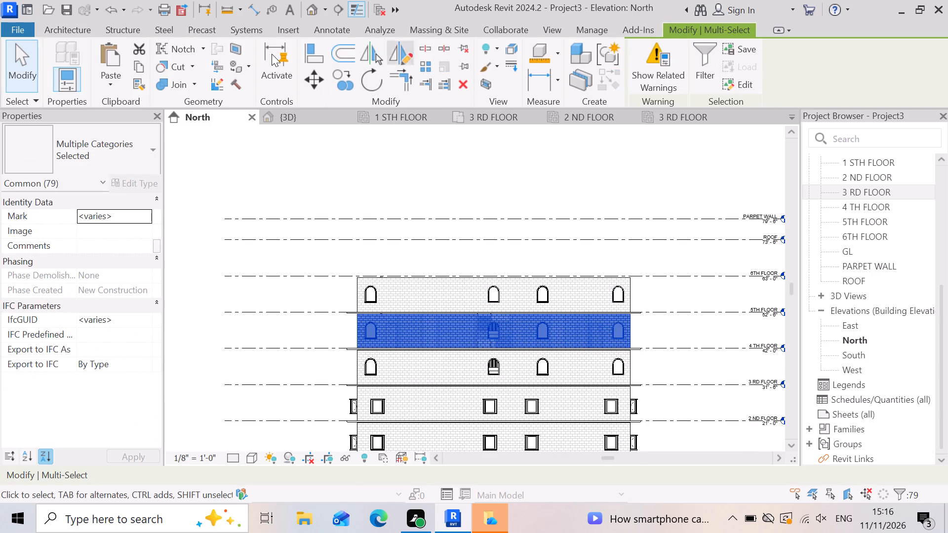
click(709, 59)
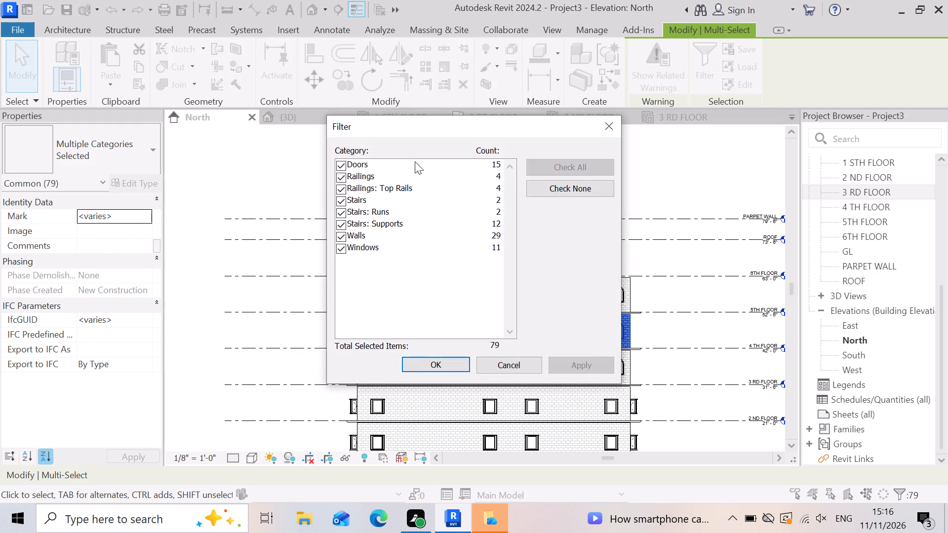
click(567, 188)
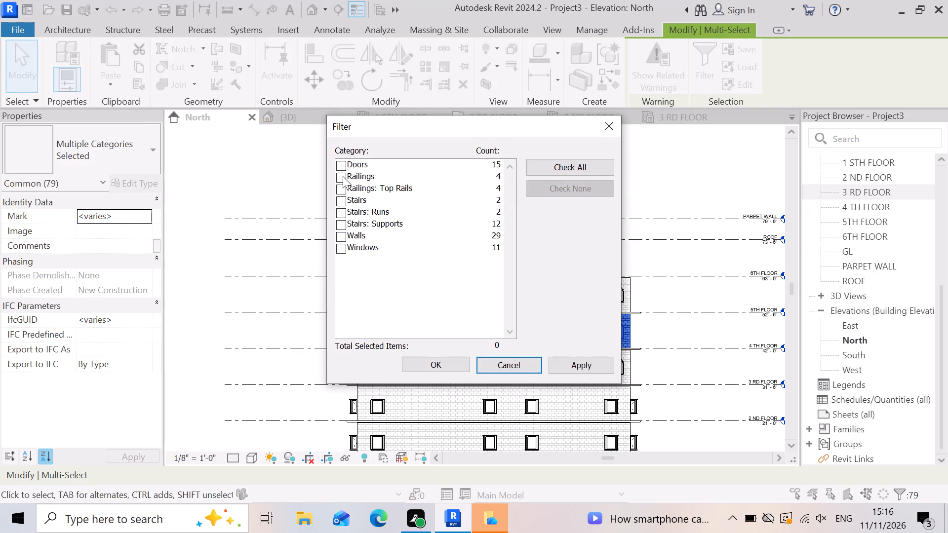
drag(343, 176, 347, 189)
double_click(347, 189)
drag(341, 190, 345, 199)
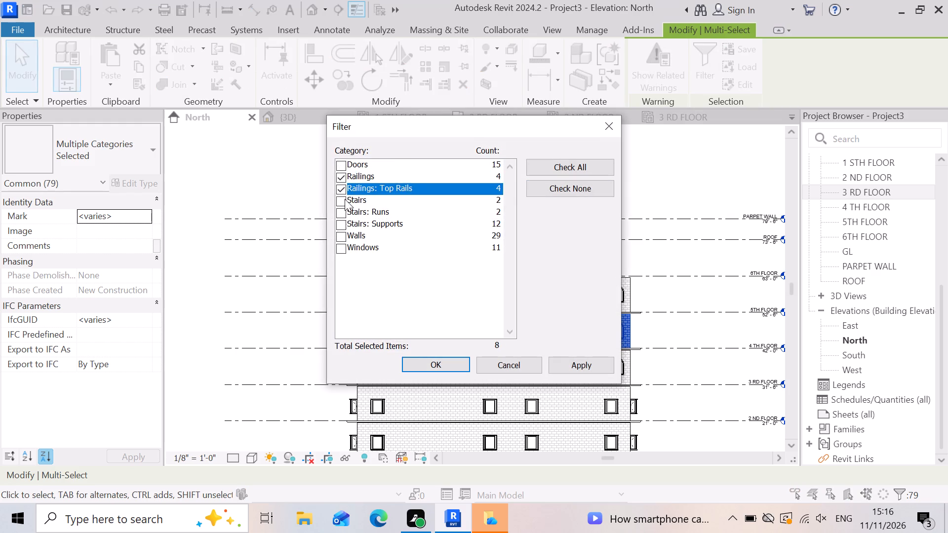
drag(345, 199, 346, 201)
click(346, 201)
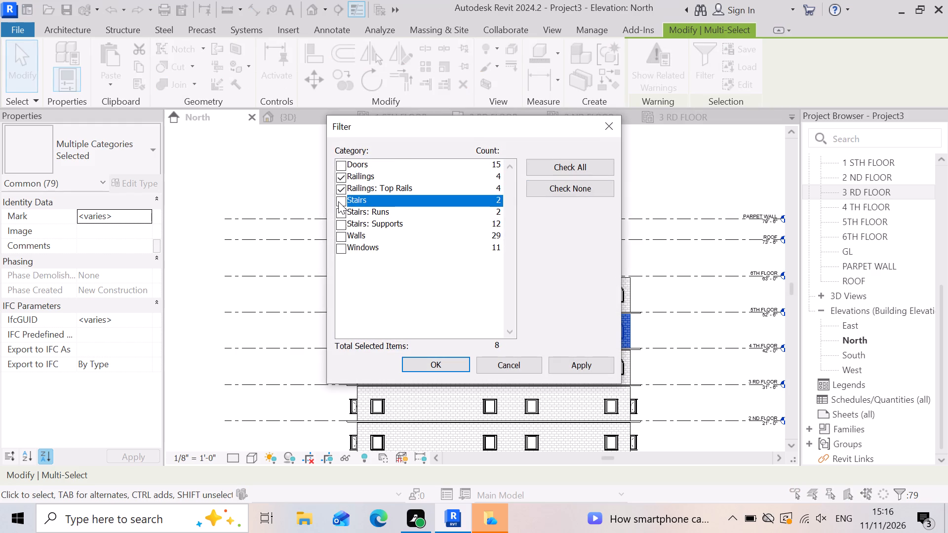
click(338, 201)
click(343, 209)
click(341, 224)
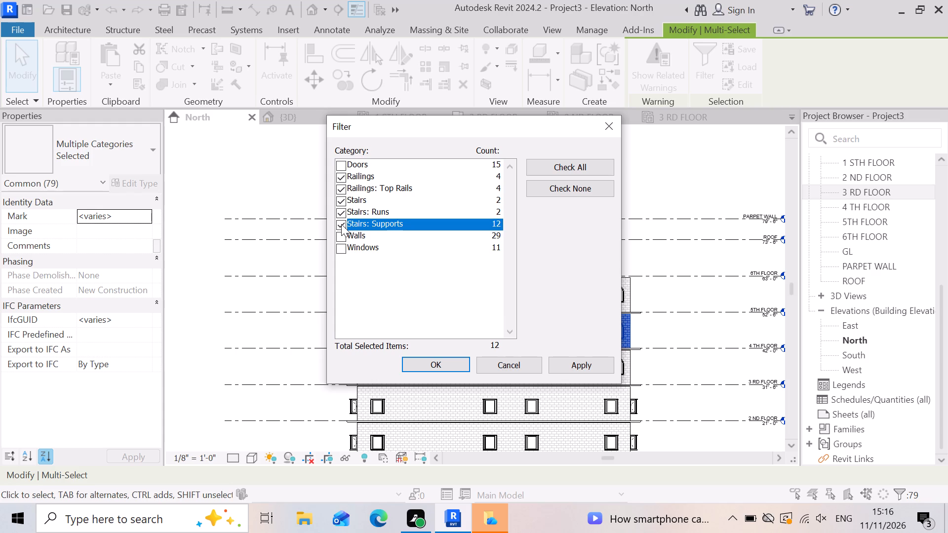
click(572, 364)
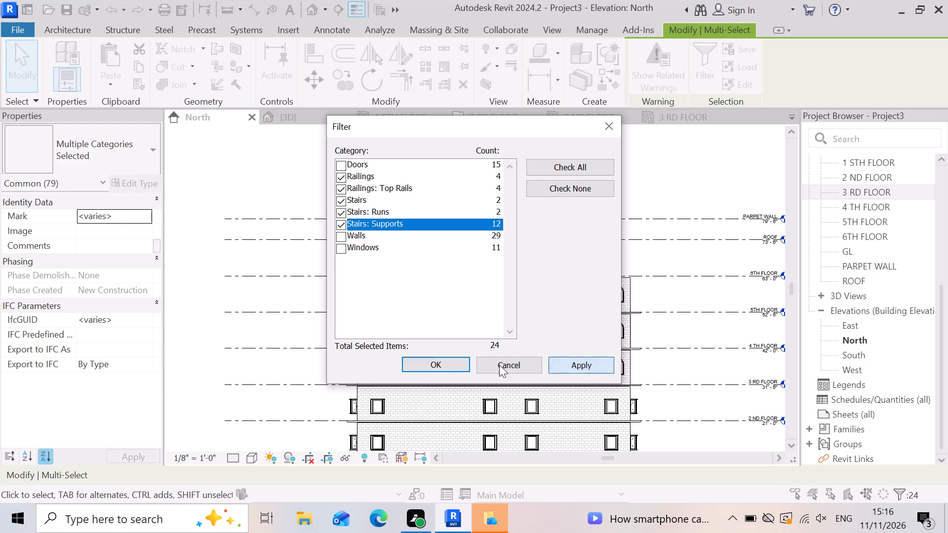
click(437, 365)
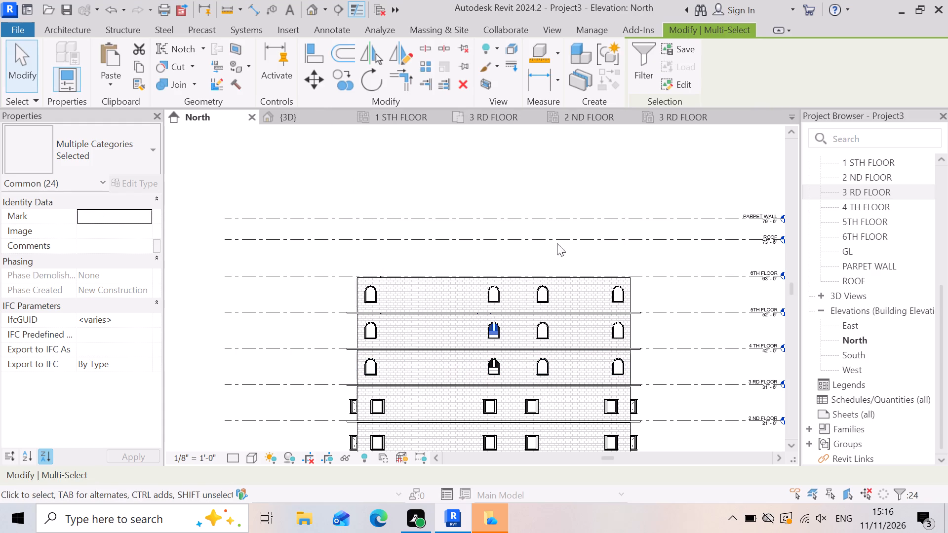
Copy the filtered stairs and railings and paste them aligned to the 5TH FLOOR level.
click(141, 71)
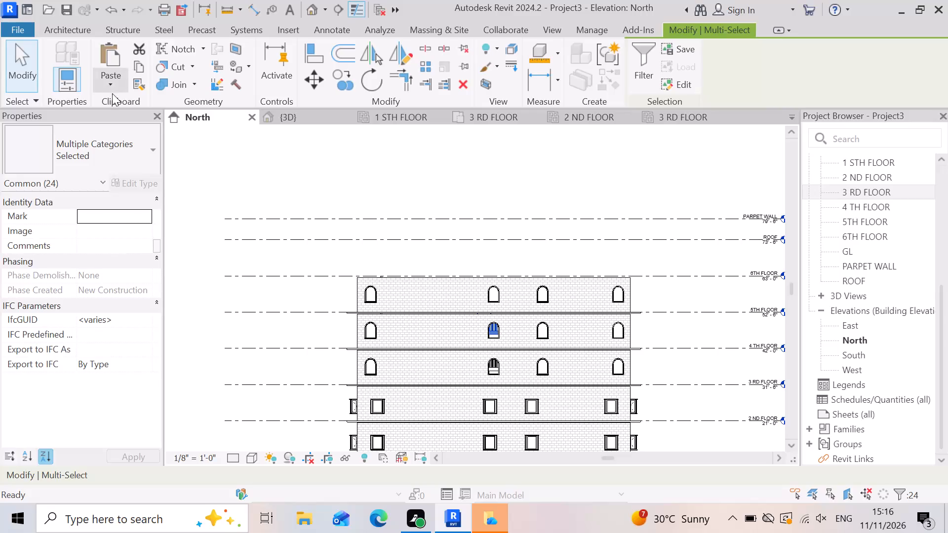
click(112, 93)
click(116, 86)
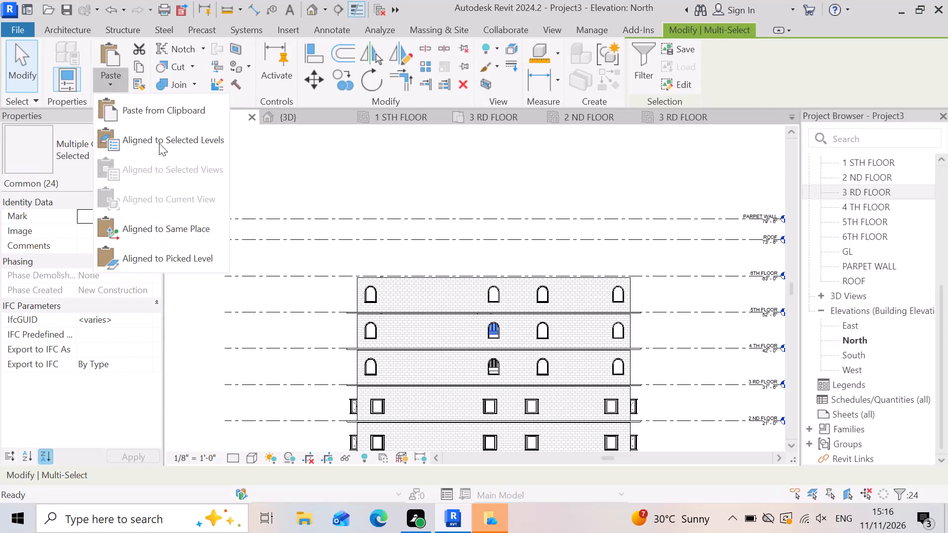
click(159, 143)
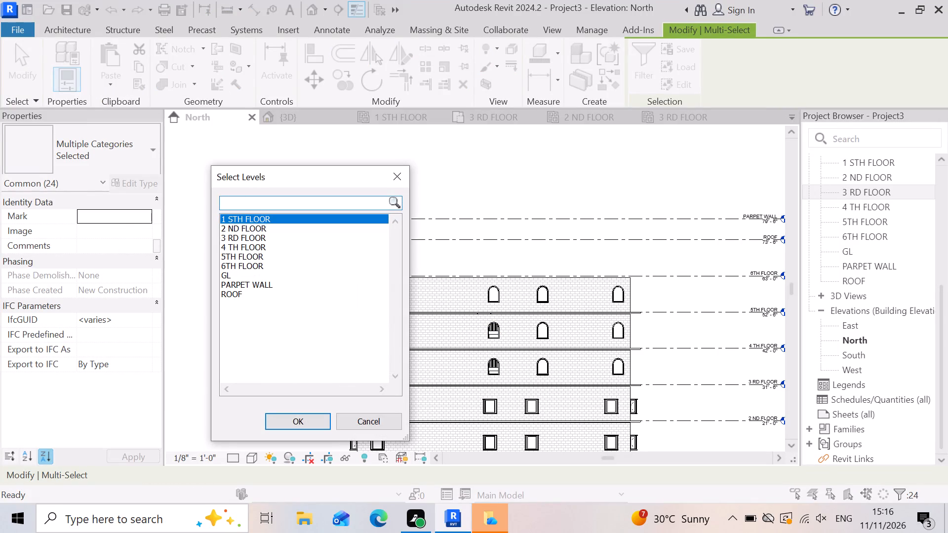
click(261, 259)
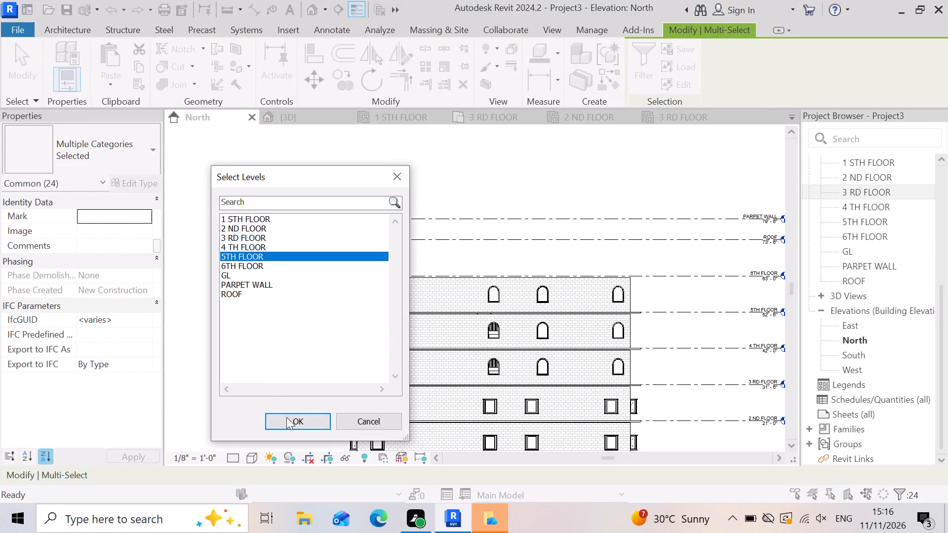
click(287, 419)
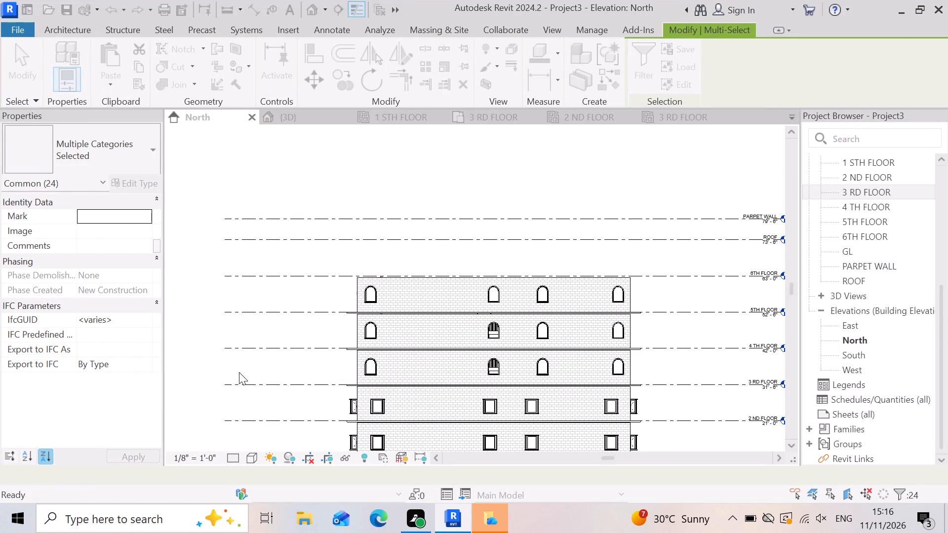
scroll(547, 257, down, 2)
scroll(428, 314, up, 8)
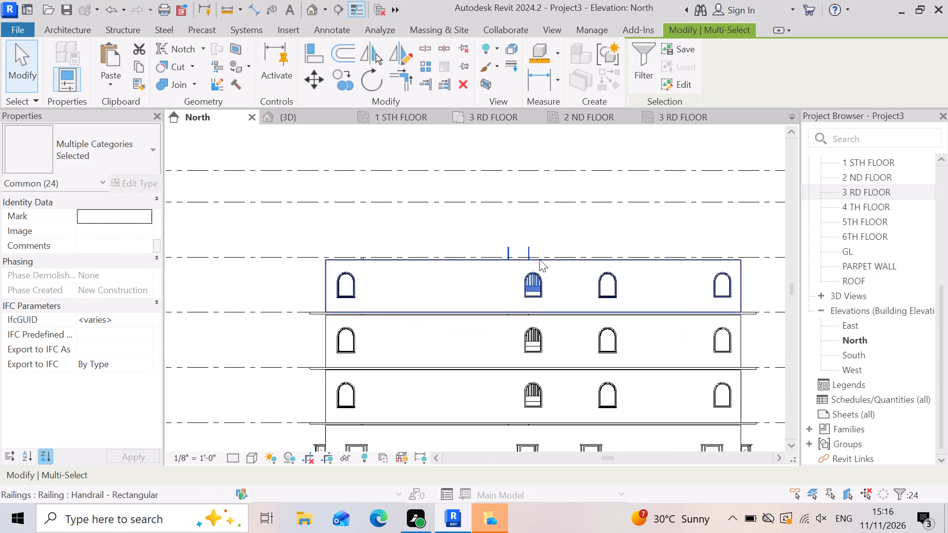
scroll(539, 259, up, 6)
scroll(407, 235, down, 9)
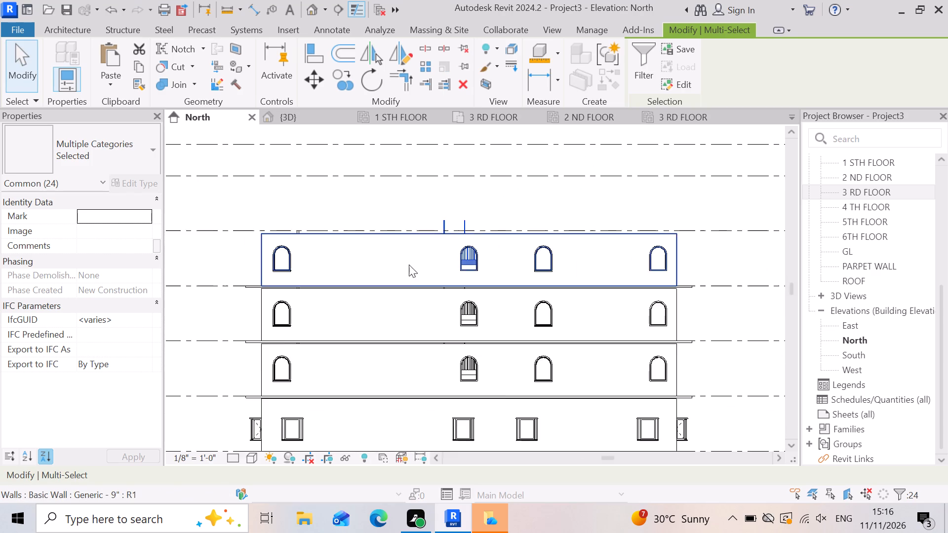
scroll(403, 262, down, 6)
click(687, 312)
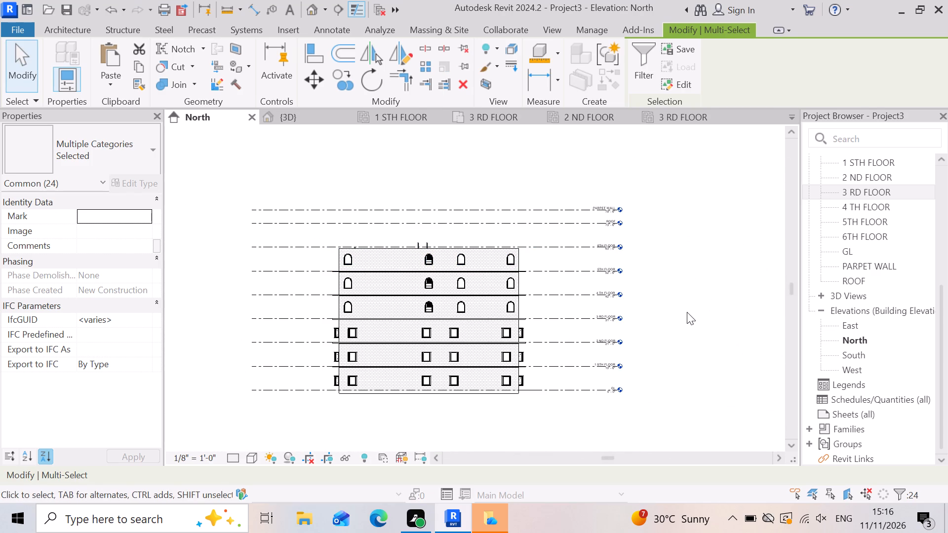
Examine the pasted stair and railings on the top storey and the levels up to PARPET WALL in the North elevation.
scroll(423, 288, up, 15)
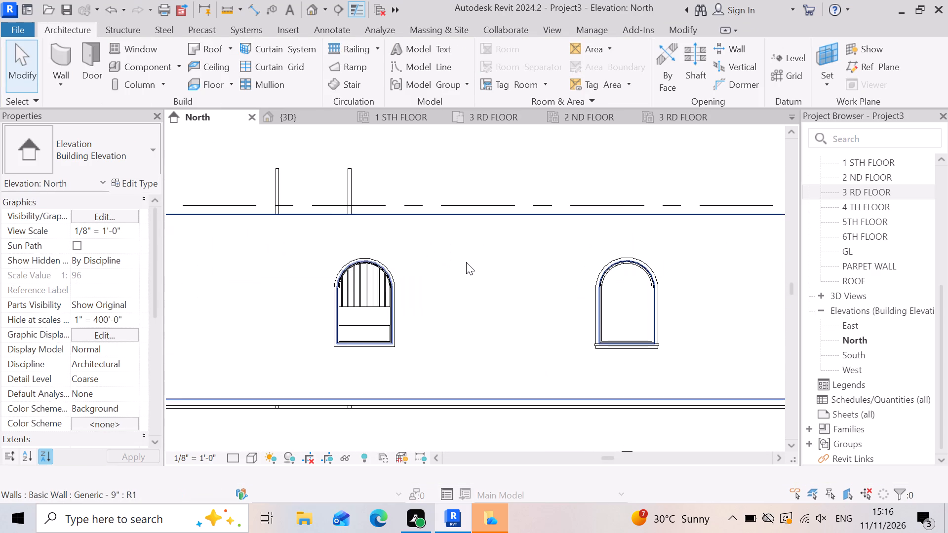
scroll(466, 250, down, 8)
scroll(349, 286, up, 2)
scroll(485, 307, down, 3)
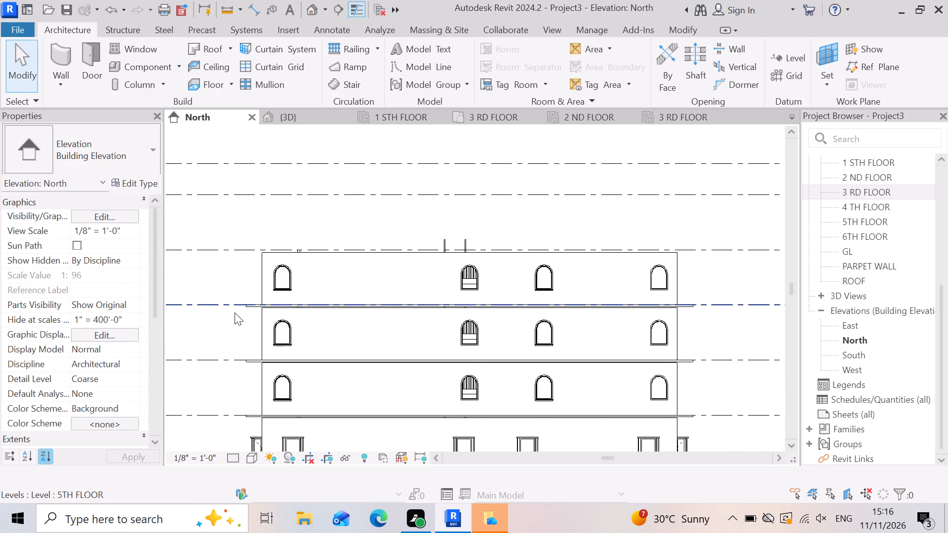
scroll(473, 344, up, 3)
scroll(568, 304, down, 7)
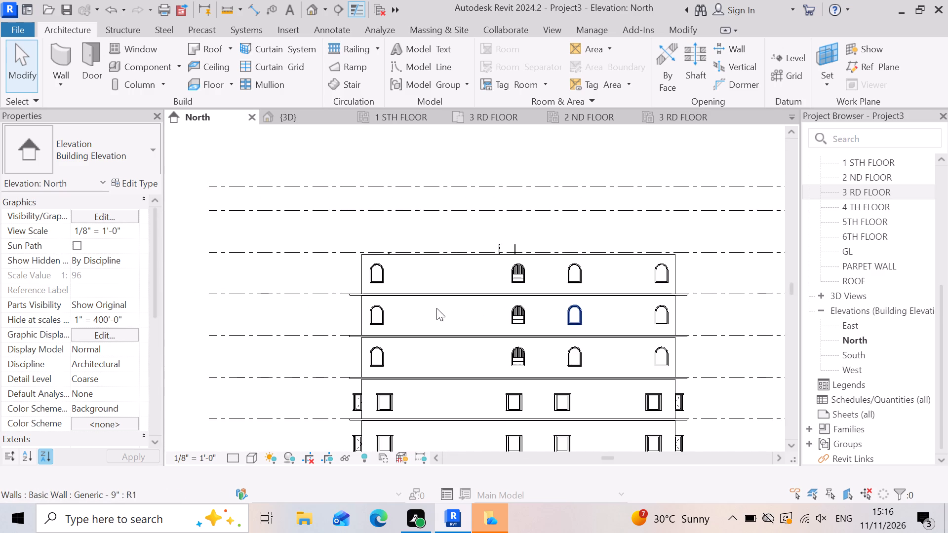
scroll(490, 297, up, 3)
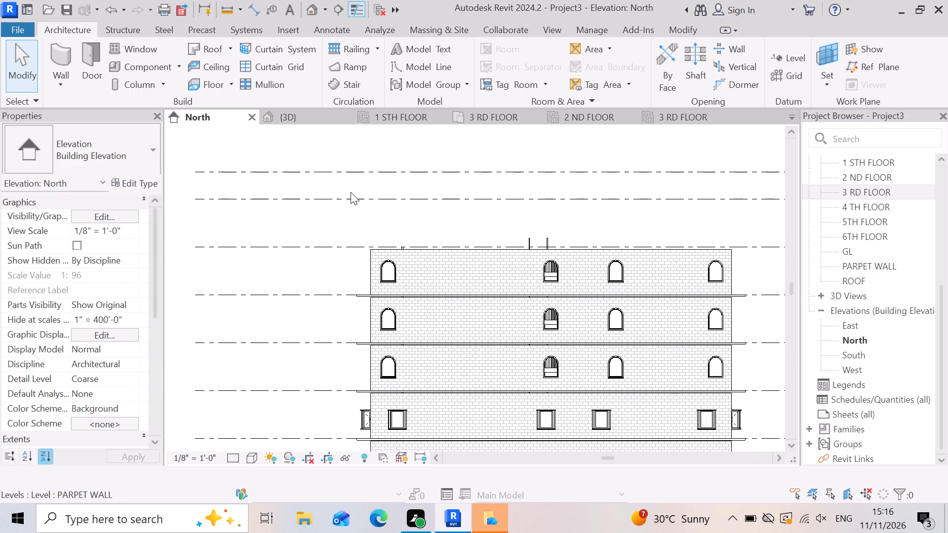
scroll(233, 294, down, 3)
scroll(478, 288, up, 6)
scroll(500, 264, down, 4)
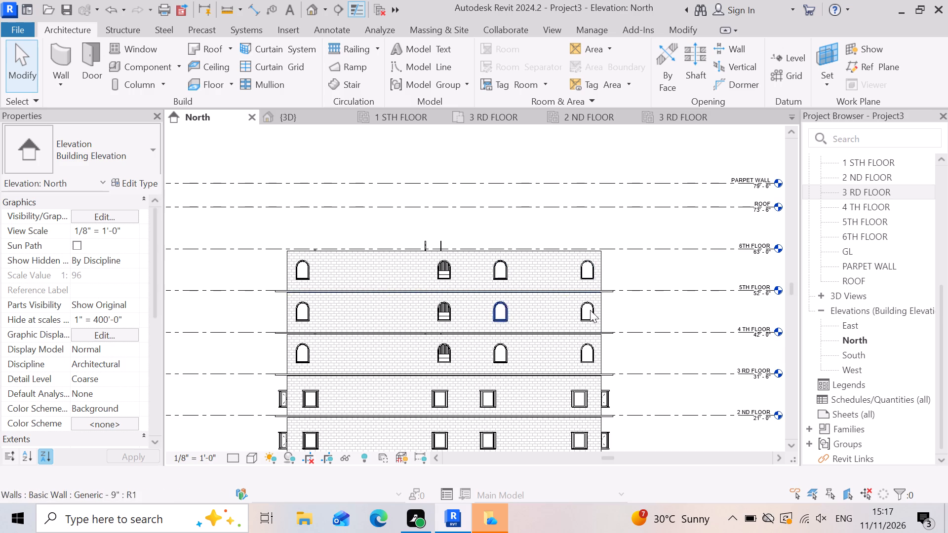
Cut the LW Concrete on Metal Deck floor slab at the 5TH FLOOR level to the clipboard.
scroll(608, 296, up, 3)
scroll(534, 313, down, 2)
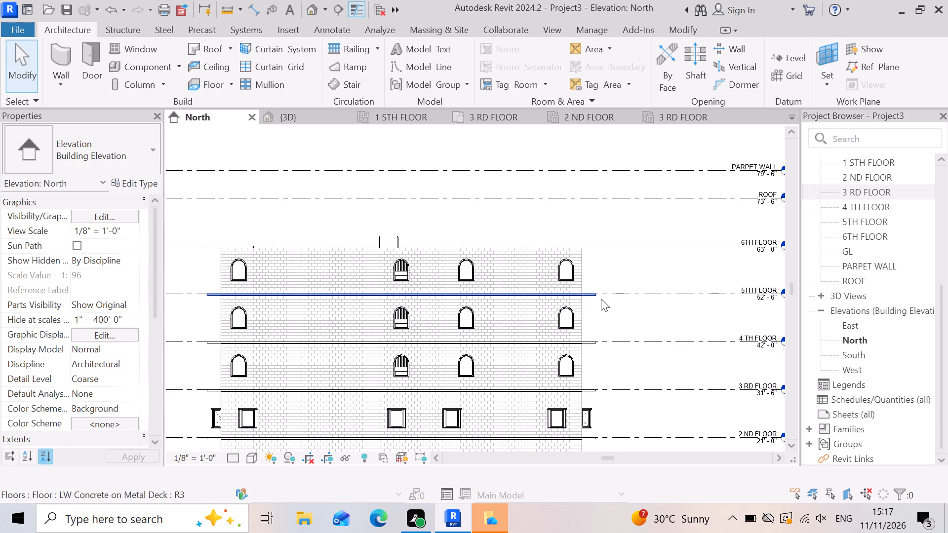
scroll(601, 299, up, 2)
click(590, 297)
scroll(597, 333, down, 6)
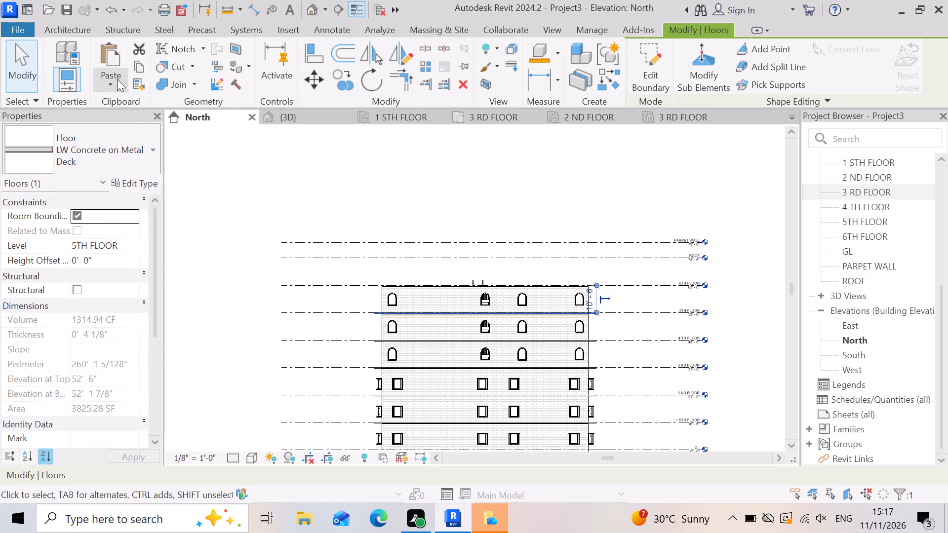
click(134, 52)
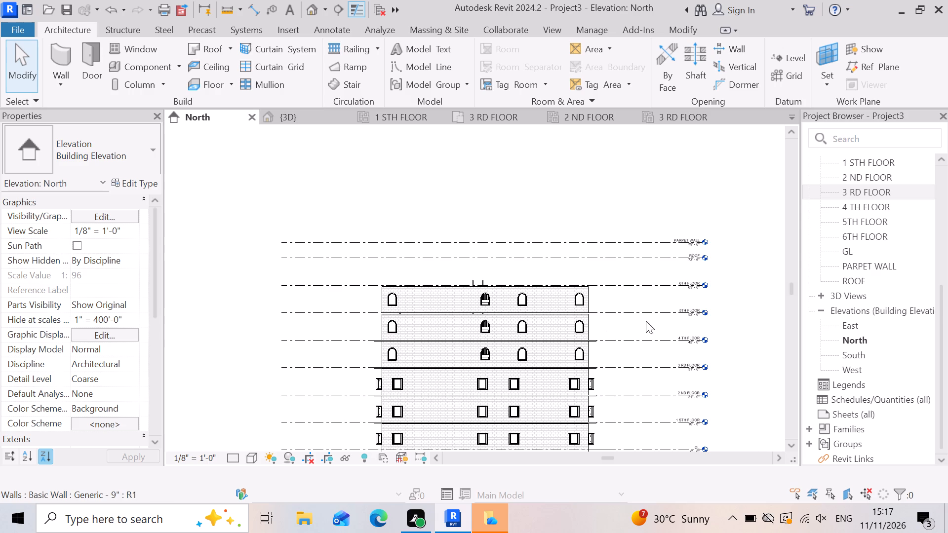
Examine the wall joints and slab edges around the 4 TH, 5TH and 6TH FLOOR levels in the North elevation.
click(620, 307)
scroll(269, 265, up, 3)
click(341, 190)
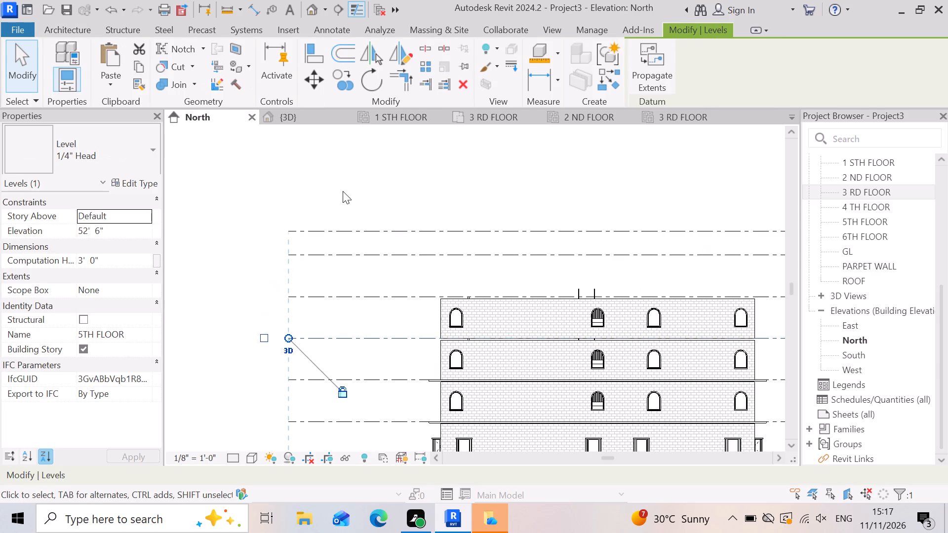
scroll(450, 361, up, 6)
scroll(277, 279, down, 3)
scroll(845, 355, up, 2)
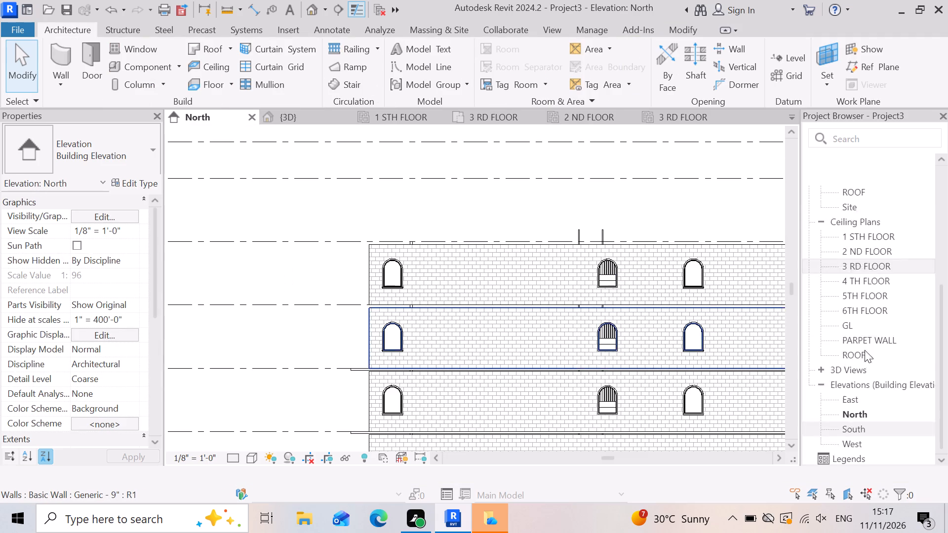
scroll(520, 270, down, 7)
scroll(683, 292, up, 15)
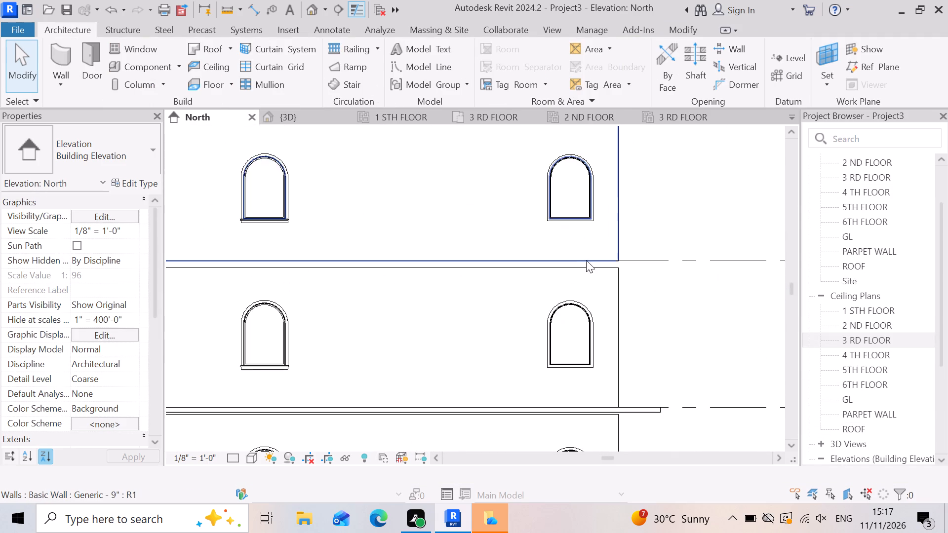
scroll(586, 260, up, 2)
scroll(671, 281, down, 8)
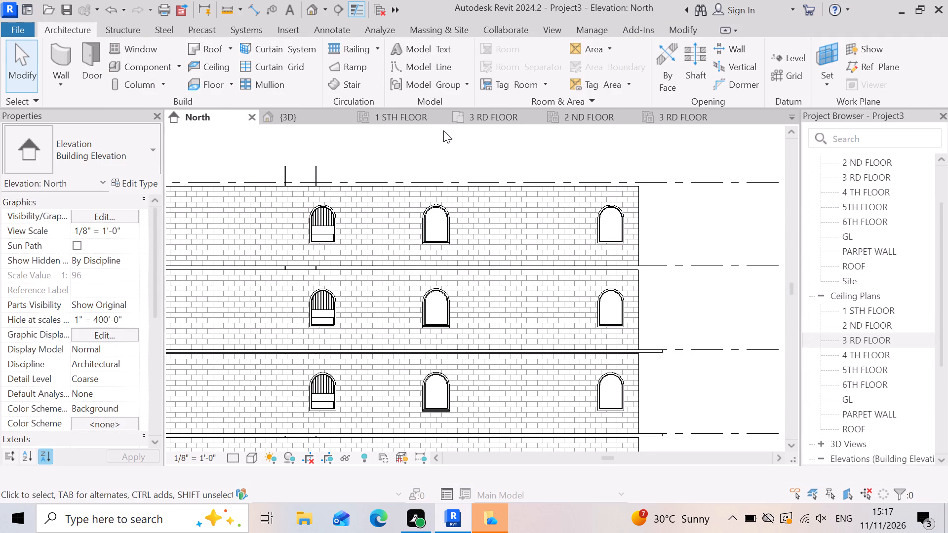
Switch to the {3D} view and undo the cut of the 5TH FLOOR slab.
click(294, 108)
click(313, 124)
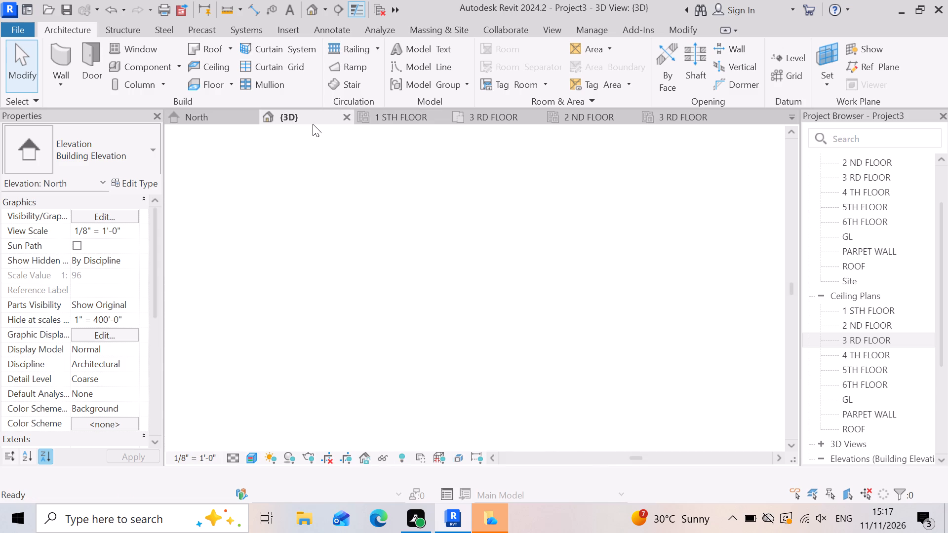
scroll(453, 223, down, 7)
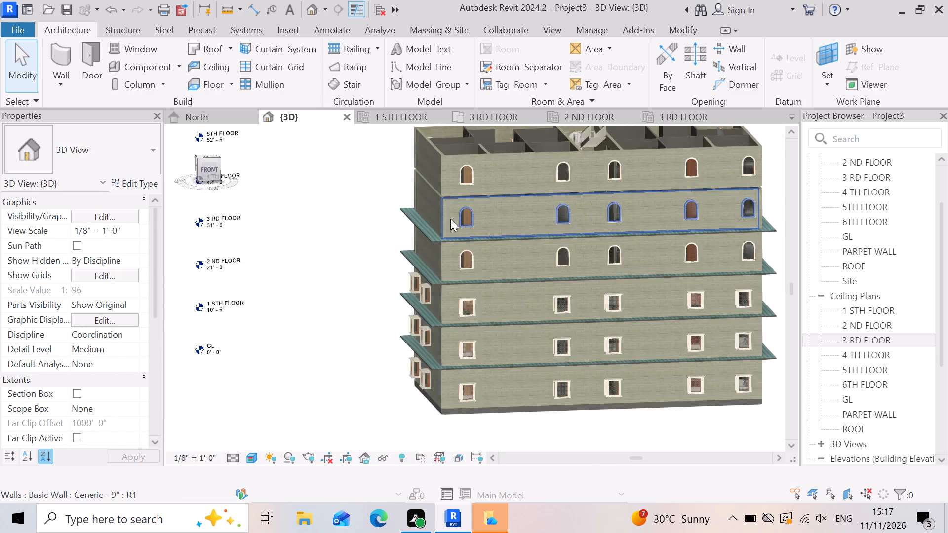
click(370, 436)
scroll(568, 237, up, 3)
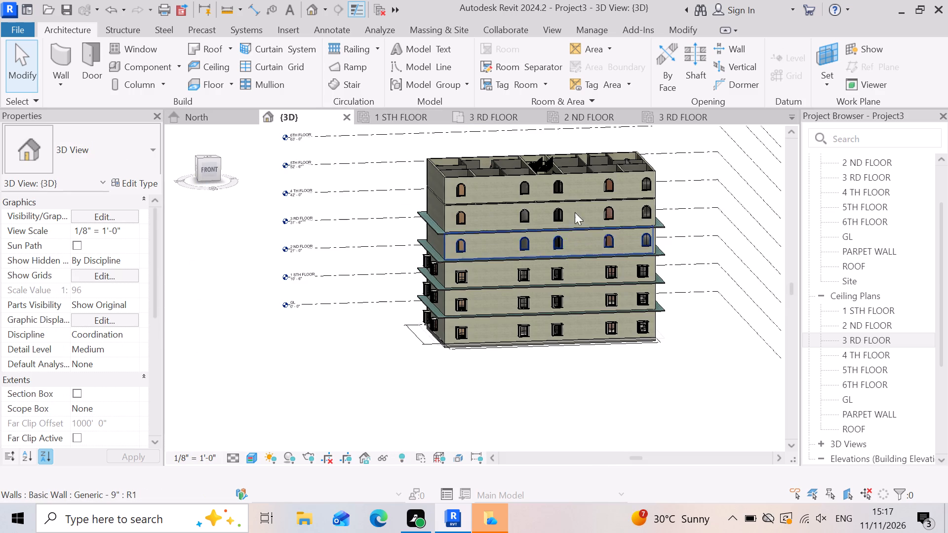
scroll(575, 212, up, 6)
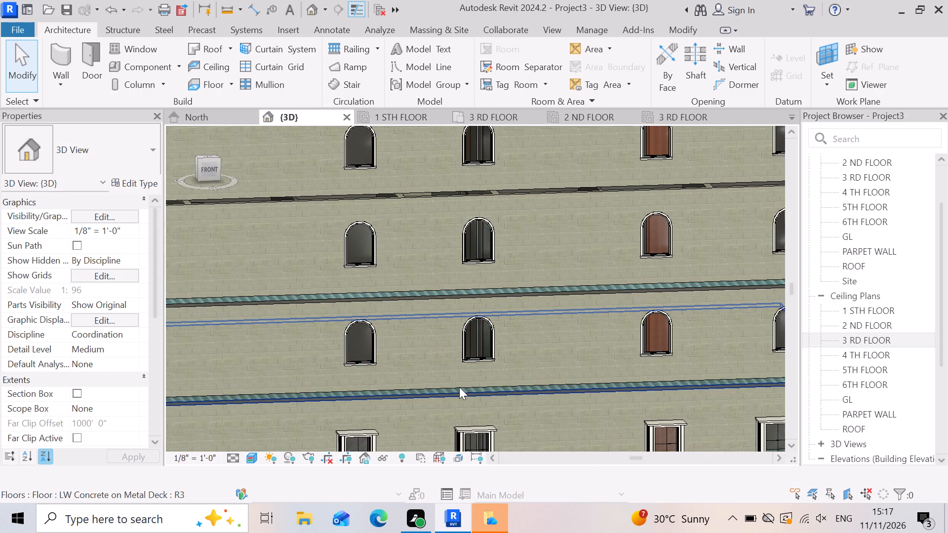
key(ctrl+z)
Copy the LW Concrete on Metal Deck floor slab at 5TH FLOOR and paste it aligned to the 6TH FLOOR level.
scroll(456, 375, down, 6)
scroll(588, 281, up, 6)
scroll(626, 307, up, 4)
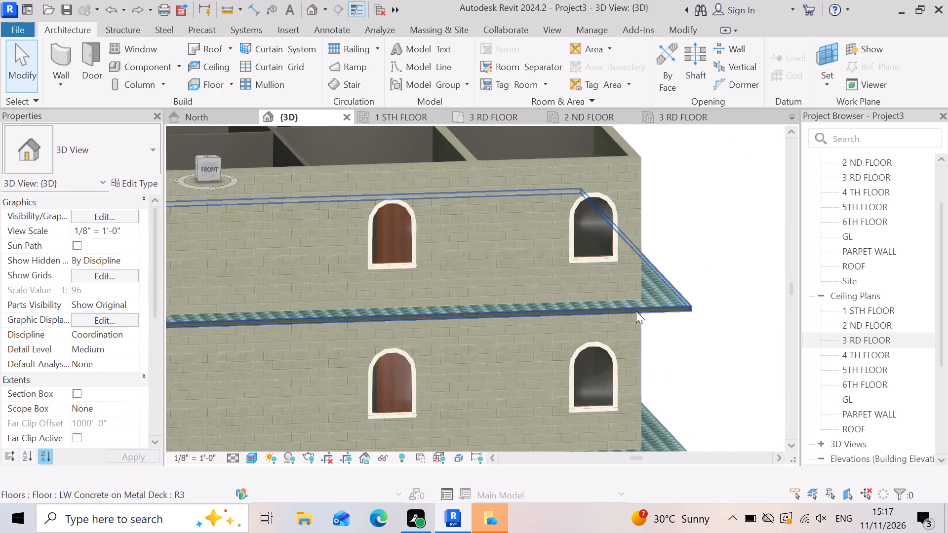
scroll(636, 311, up, 1)
click(636, 311)
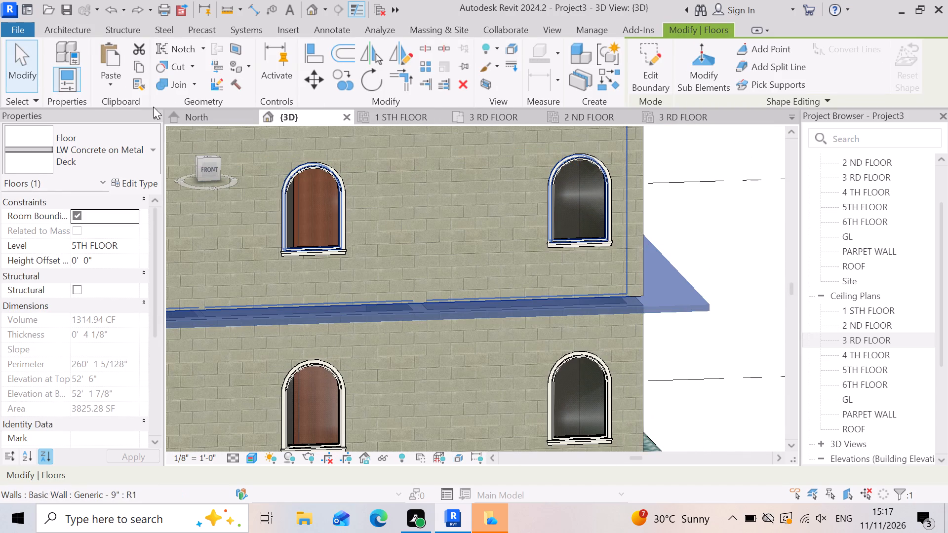
click(131, 63)
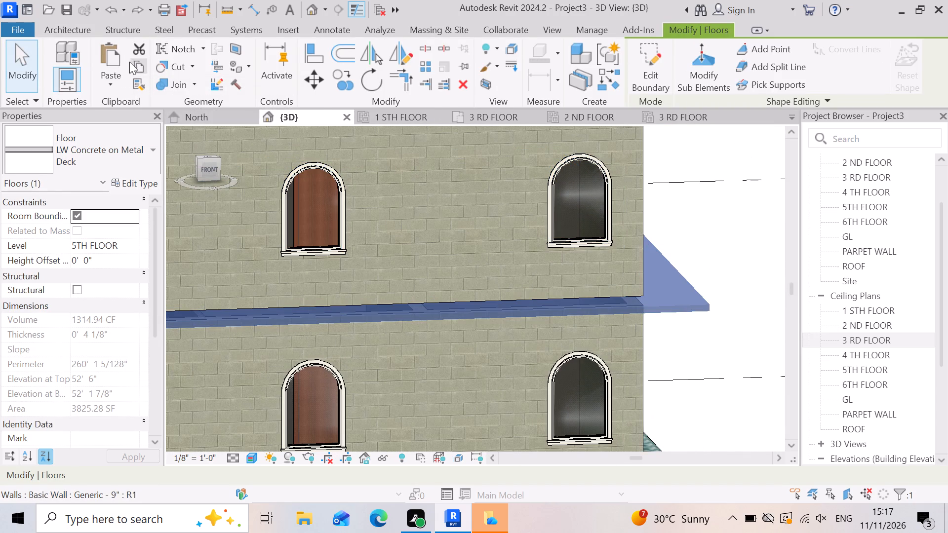
click(113, 86)
click(149, 141)
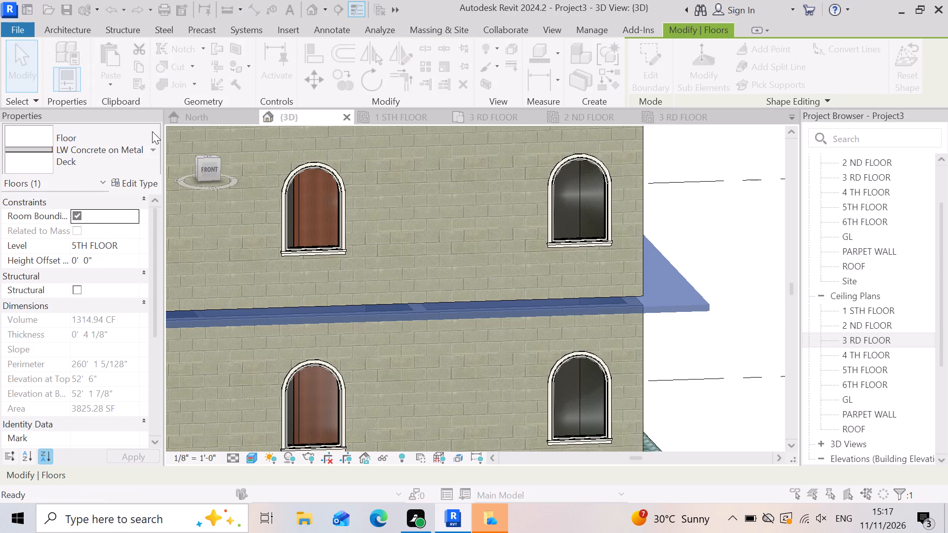
click(254, 267)
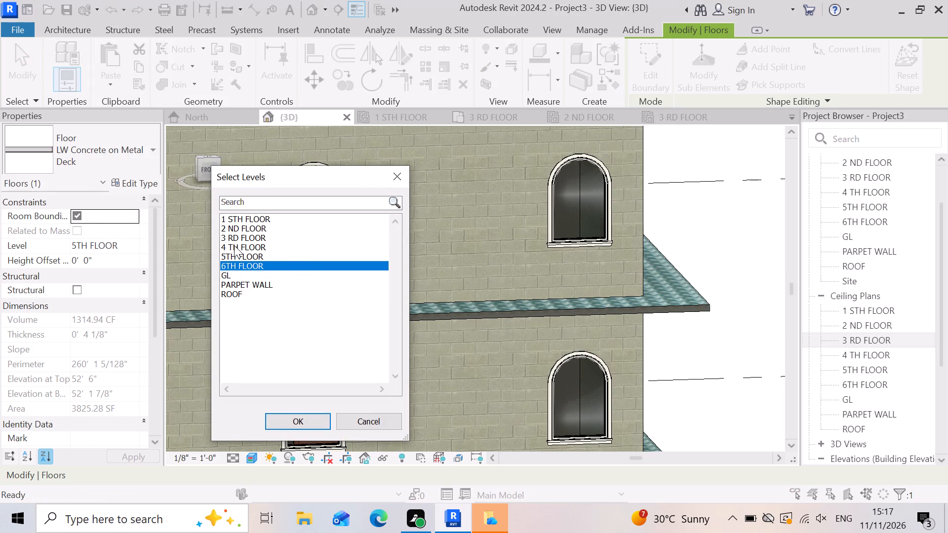
click(237, 257)
click(237, 263)
click(293, 423)
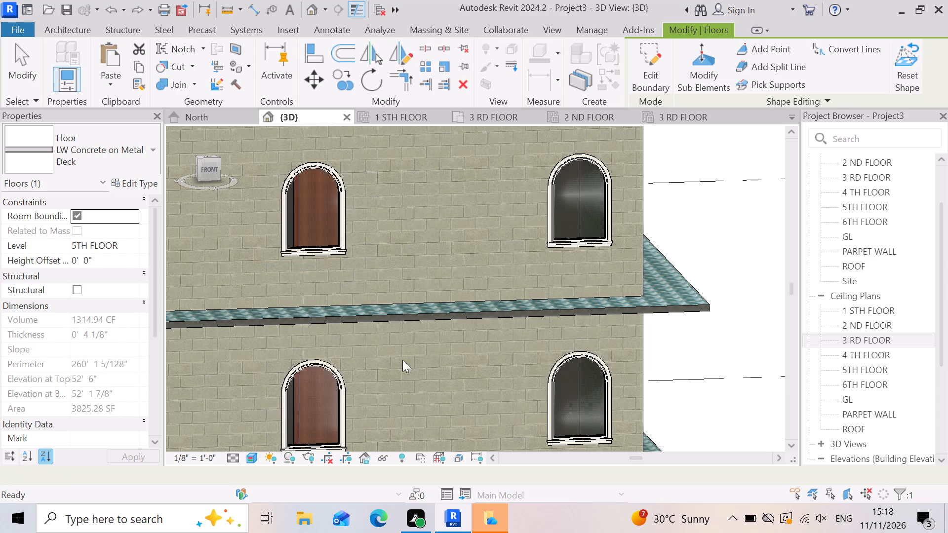
Examine the slab pasted on the top storey and the whole building against its levels in the 3D view.
scroll(482, 325, down, 4)
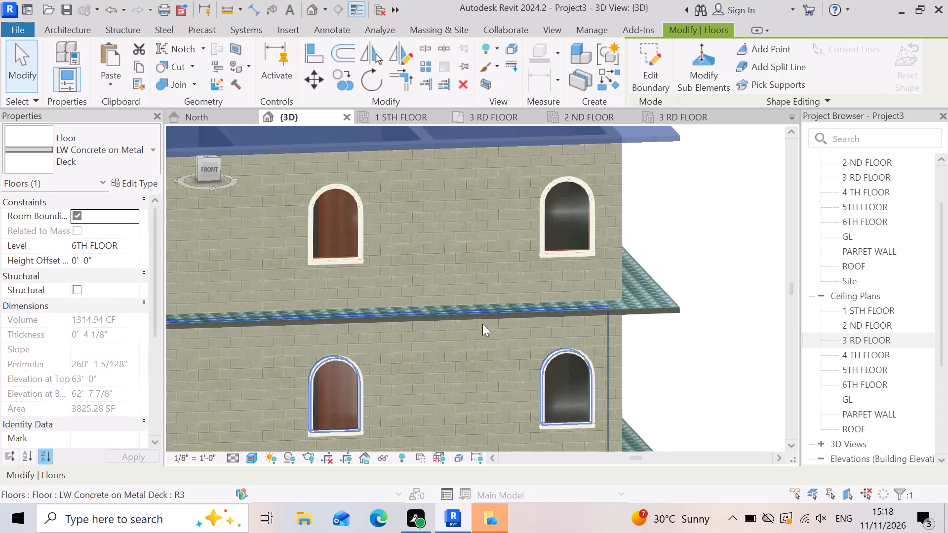
scroll(482, 324, down, 4)
drag(612, 333, 617, 336)
scroll(663, 330, down, 1)
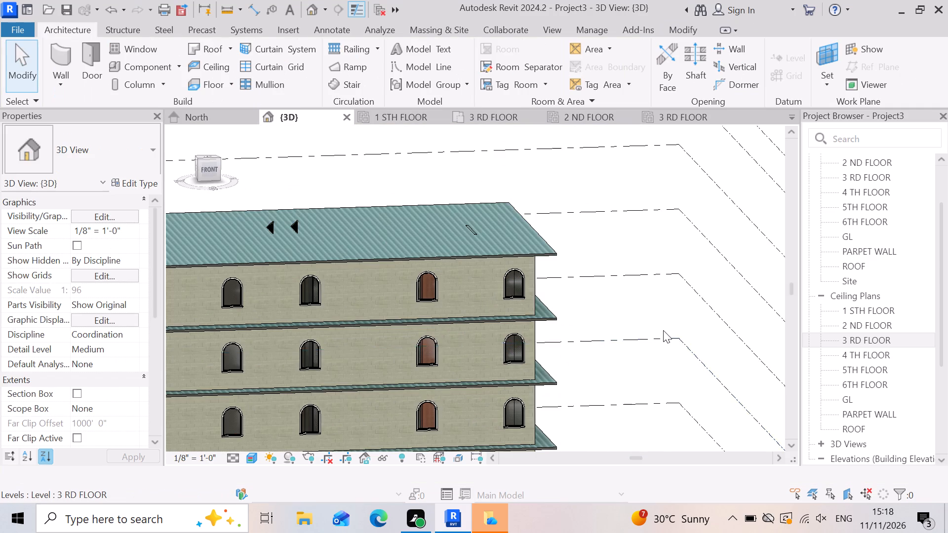
scroll(663, 330, down, 6)
scroll(361, 382, up, 5)
scroll(320, 329, down, 3)
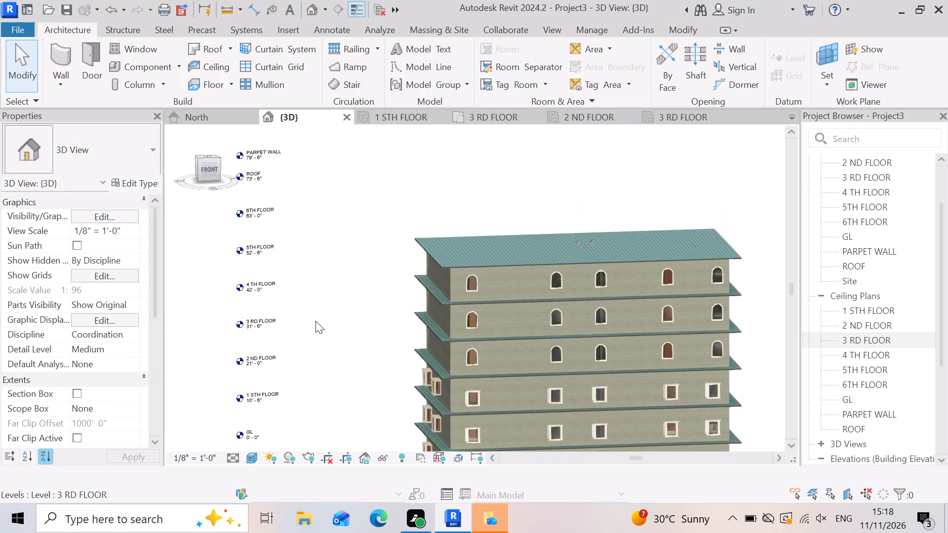
scroll(316, 321, down, 2)
scroll(390, 375, down, 1)
scroll(424, 412, up, 2)
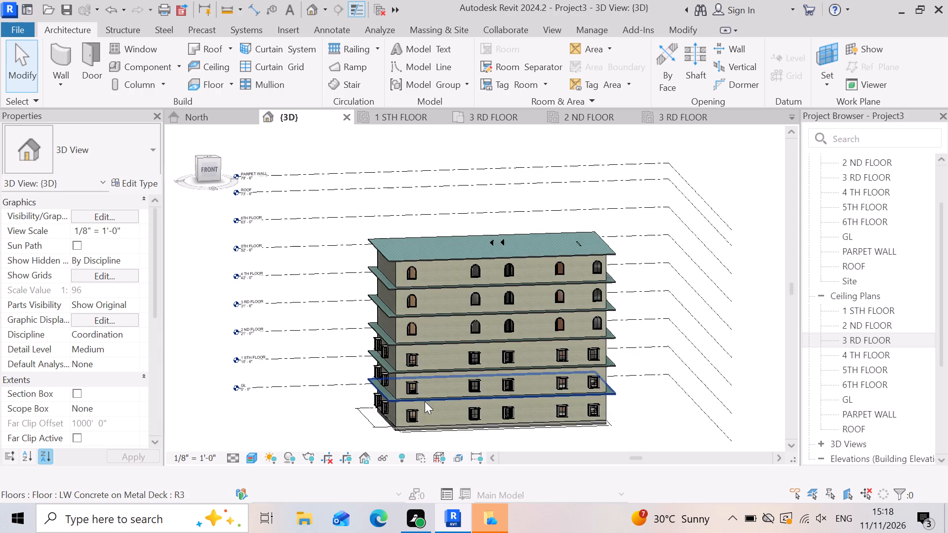
scroll(431, 399, up, 3)
scroll(292, 371, down, 2)
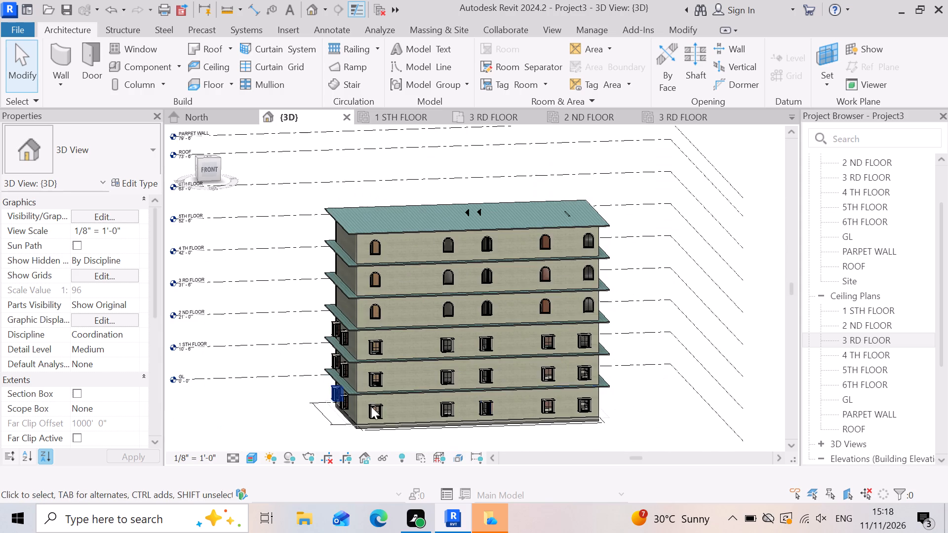
Examine the joints between the floor slab edges and front walls on the lower storeys in the 3D view.
scroll(466, 394, up, 2)
scroll(398, 330, up, 9)
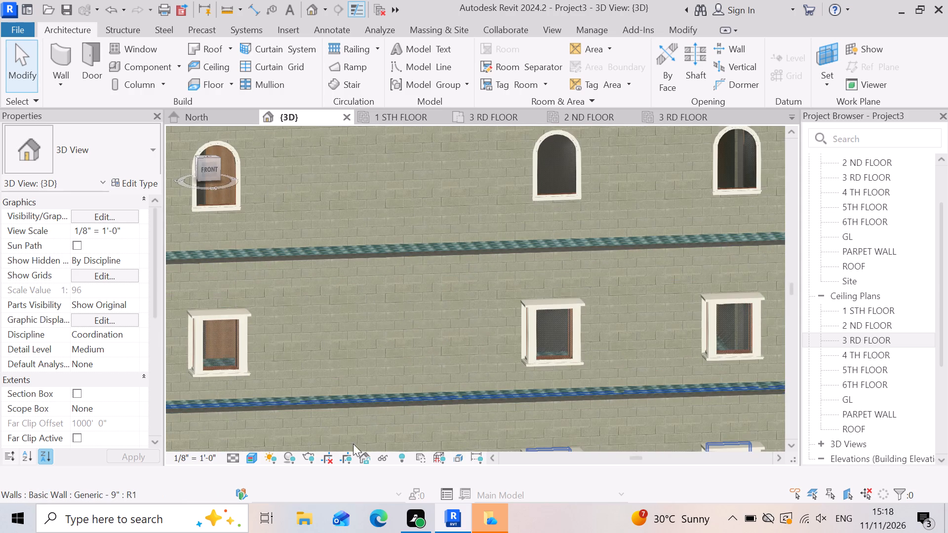
scroll(380, 400, up, 8)
scroll(444, 422, up, 10)
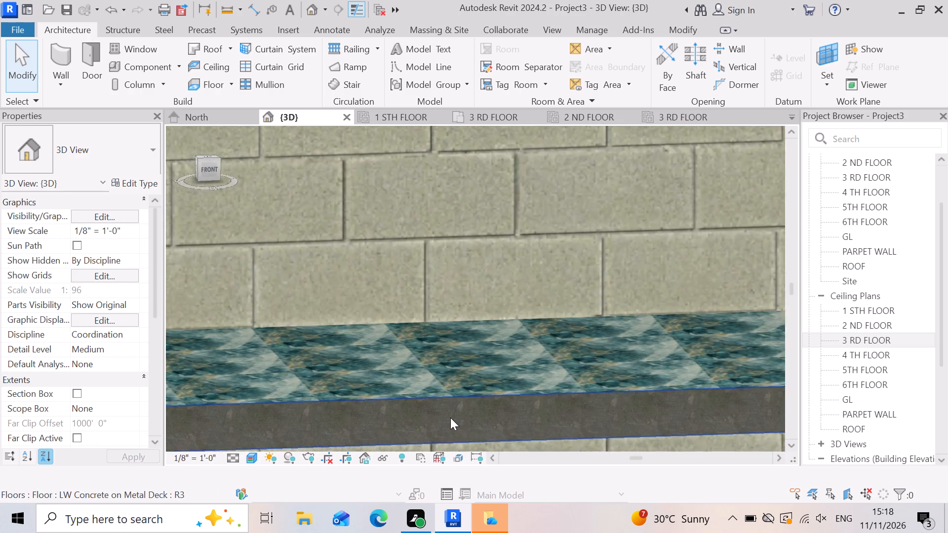
scroll(450, 418, up, 3)
scroll(456, 418, down, 13)
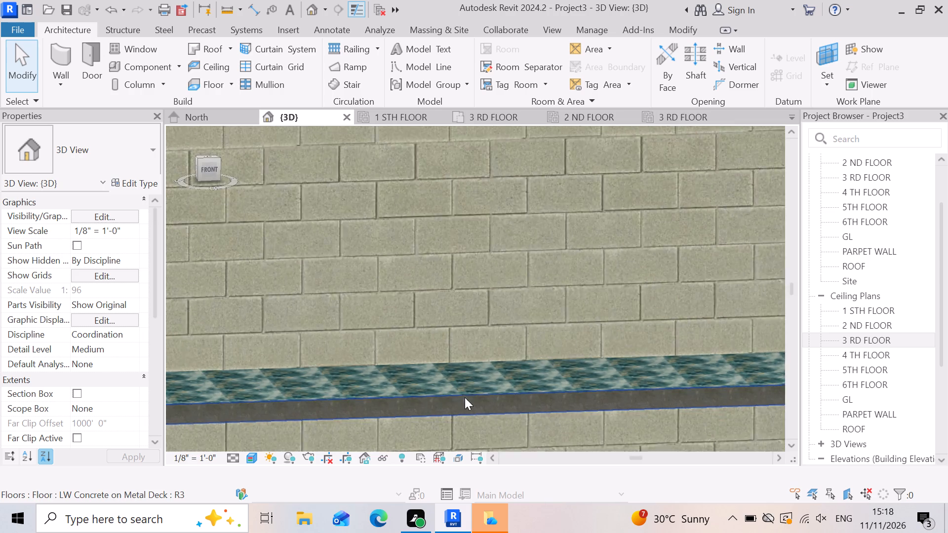
scroll(465, 397, down, 8)
scroll(257, 353, down, 3)
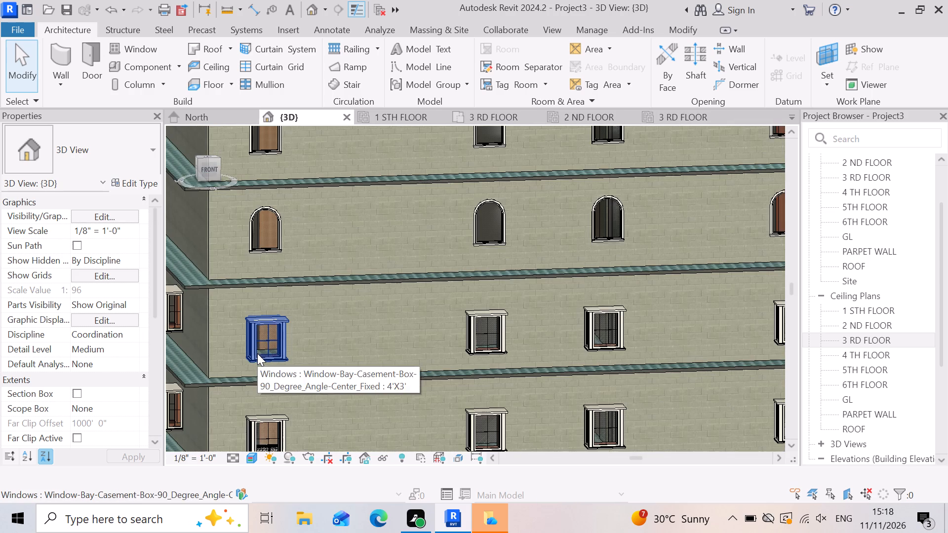
scroll(304, 355, down, 7)
scroll(257, 356, up, 2)
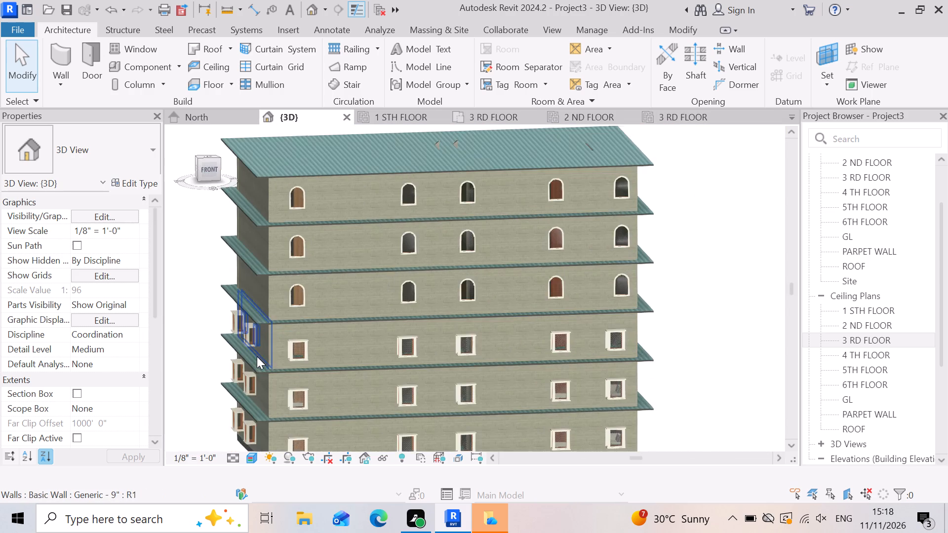
scroll(258, 357, up, 3)
scroll(318, 390, up, 3)
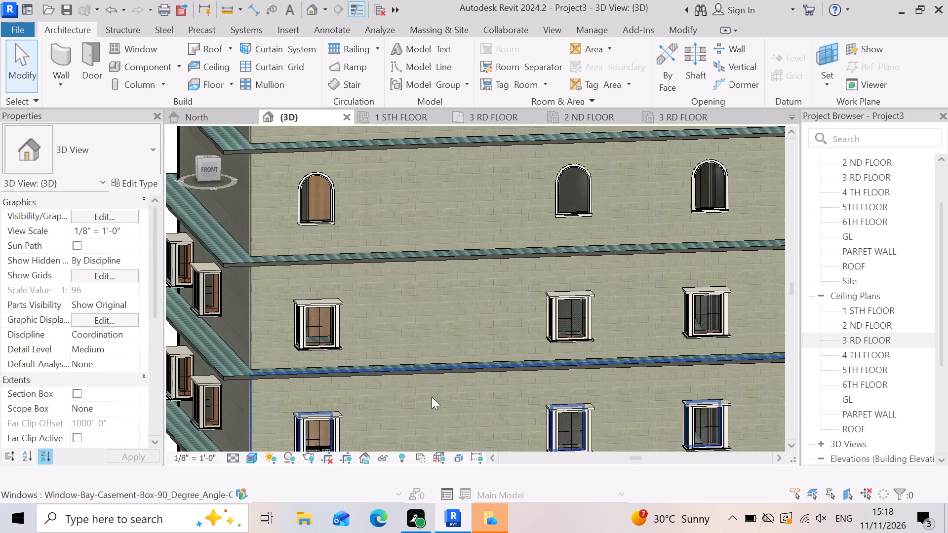
scroll(429, 355, down, 3)
scroll(373, 375, up, 8)
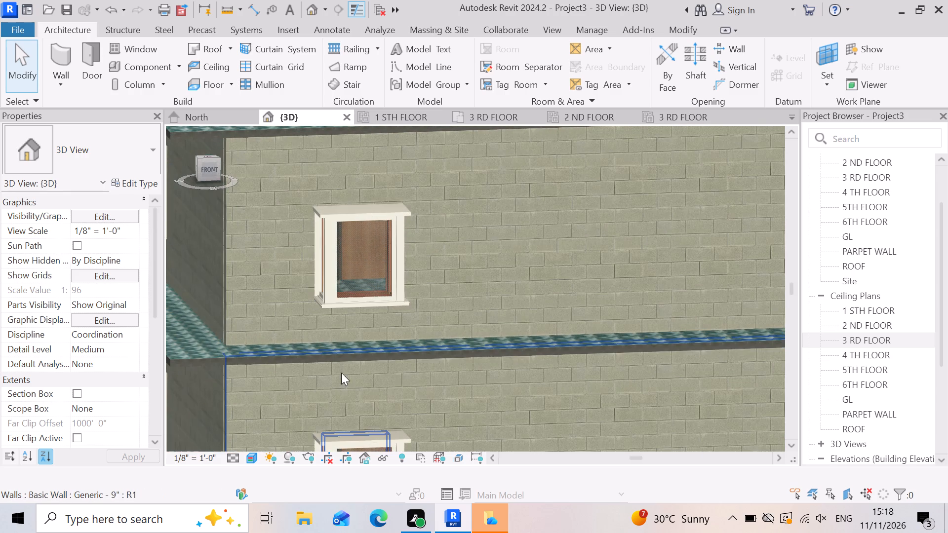
scroll(435, 324, up, 4)
scroll(517, 291, down, 8)
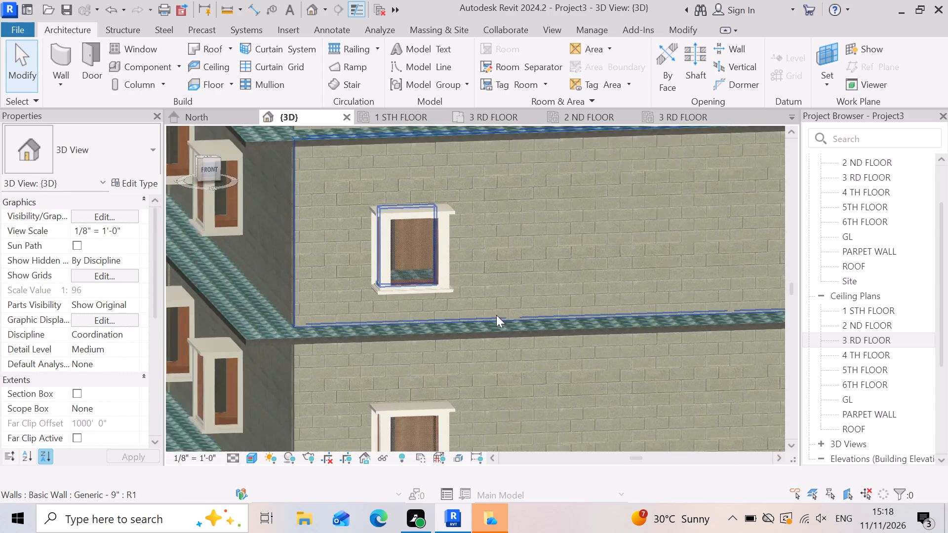
scroll(496, 315, down, 7)
scroll(471, 376, down, 3)
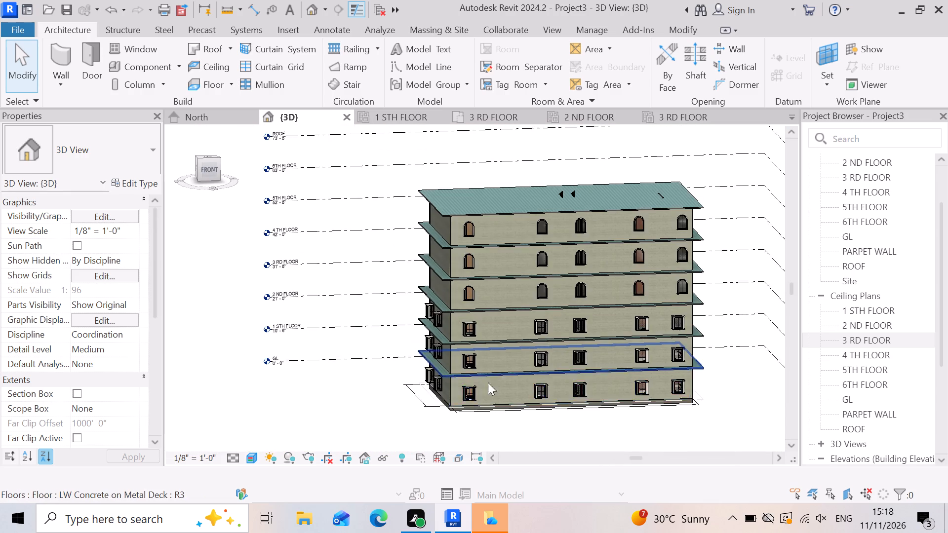
scroll(574, 375, down, 2)
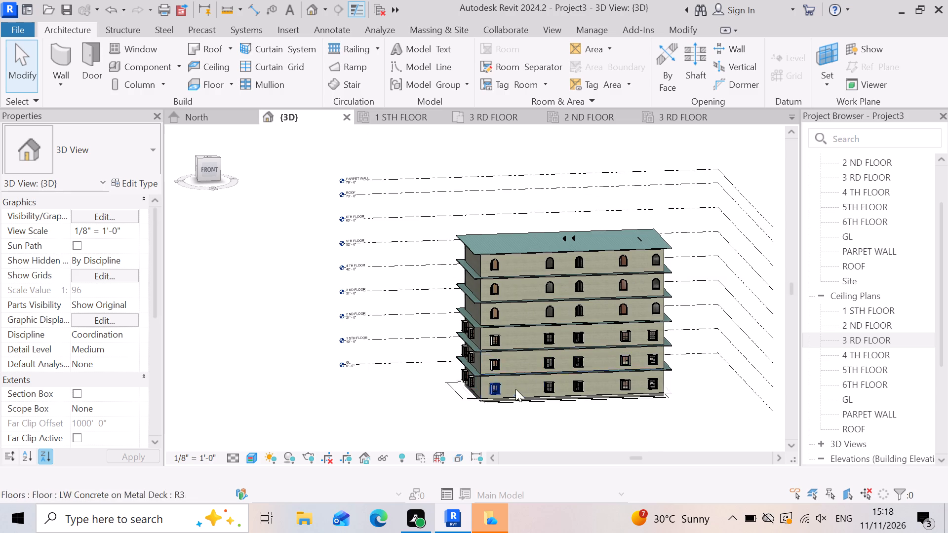
Orbit to a straight front view and examine the slab edges and walls of the lower storeys at both building corners.
scroll(532, 395, down, 2)
right_drag(451, 407, 453, 371)
shift+middle_drag(452, 406, 453, 371)
right_drag(453, 371, 434, 402)
shift+middle_drag(453, 371, 434, 402)
scroll(482, 382, up, 15)
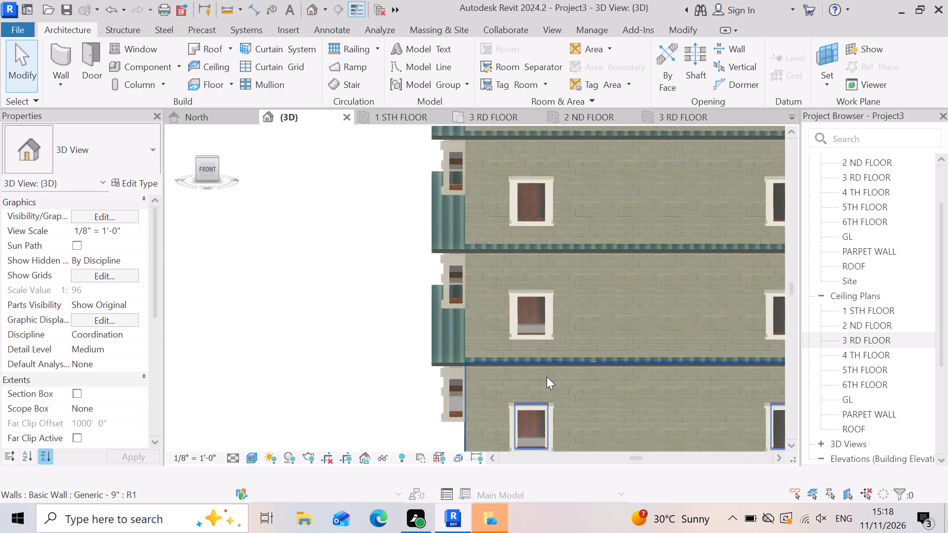
scroll(547, 377, up, 5)
scroll(493, 391, up, 3)
scroll(545, 373, down, 4)
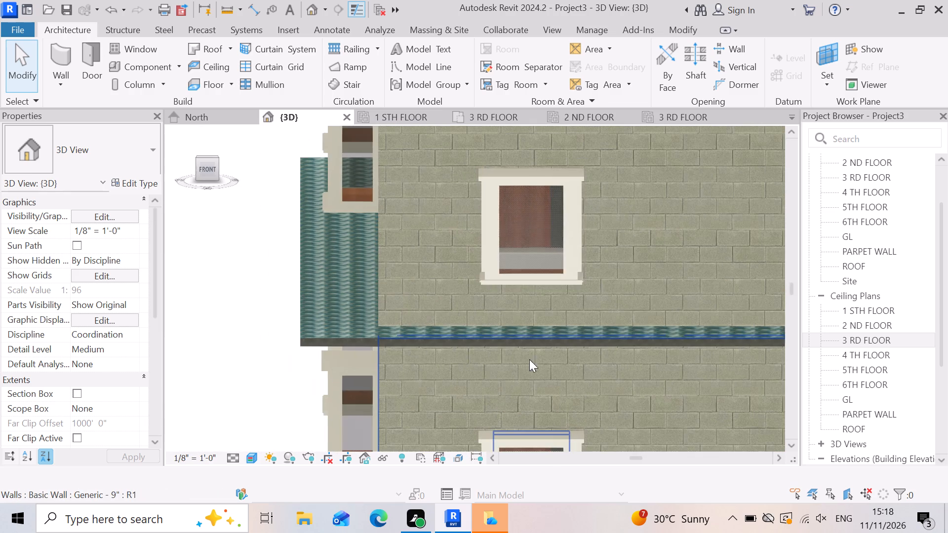
scroll(524, 343, down, 8)
scroll(397, 322, down, 3)
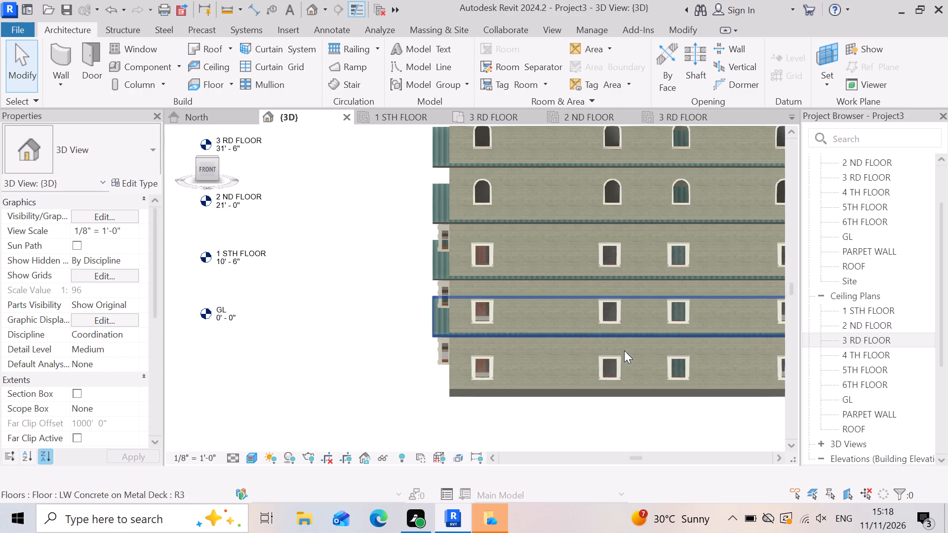
scroll(499, 350, down, 4)
scroll(741, 329, up, 11)
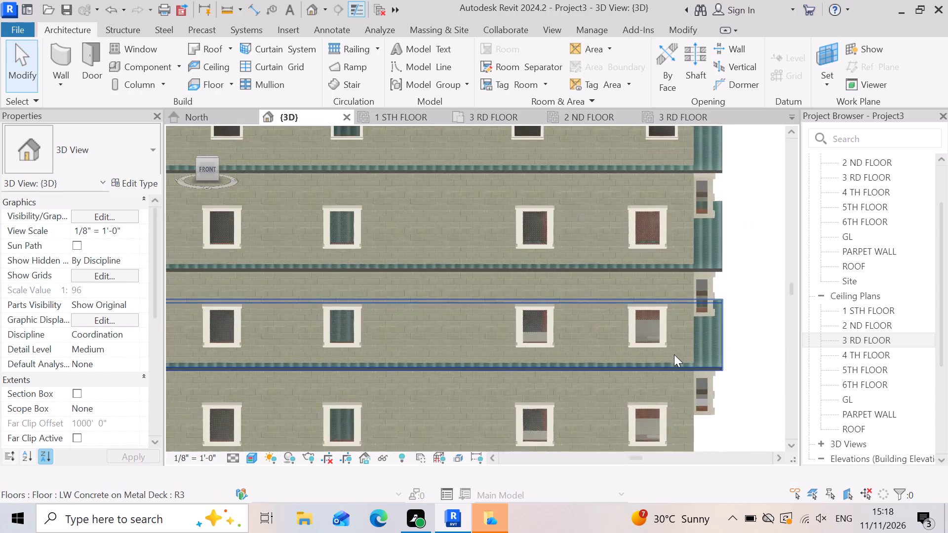
scroll(674, 354, up, 7)
scroll(685, 398, up, 8)
scroll(664, 355, down, 2)
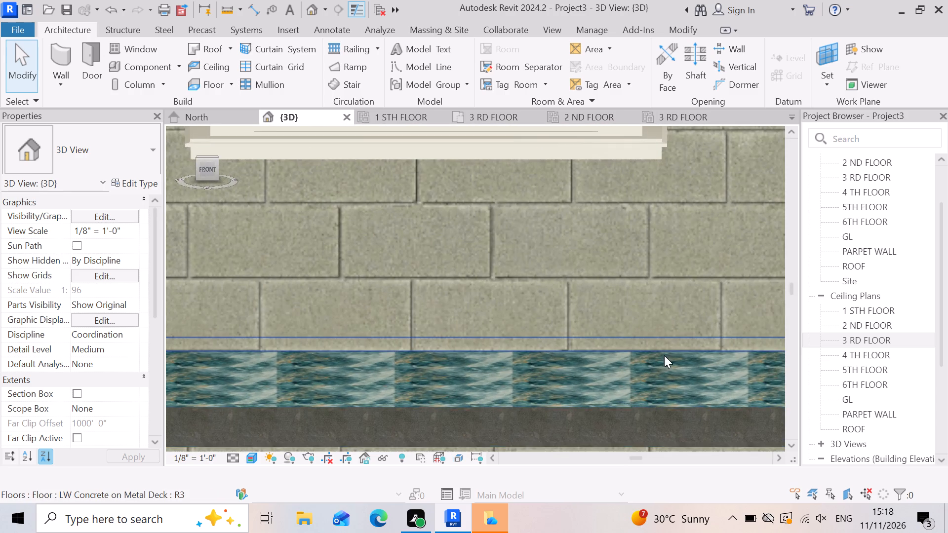
scroll(664, 355, down, 17)
scroll(604, 359, down, 4)
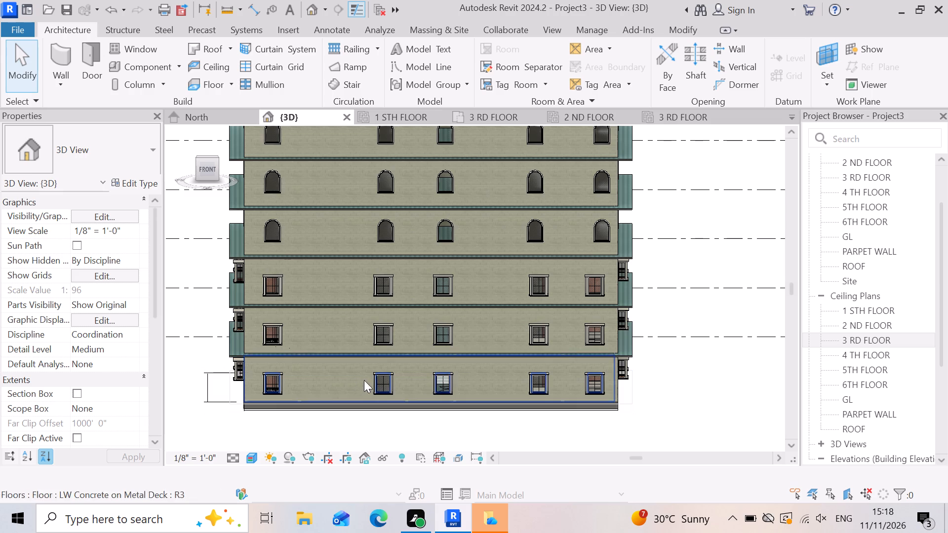
Examine the joint between the 1 STH FLOOR slab edge and the front wall, checking the slab's properties.
scroll(562, 350, up, 17)
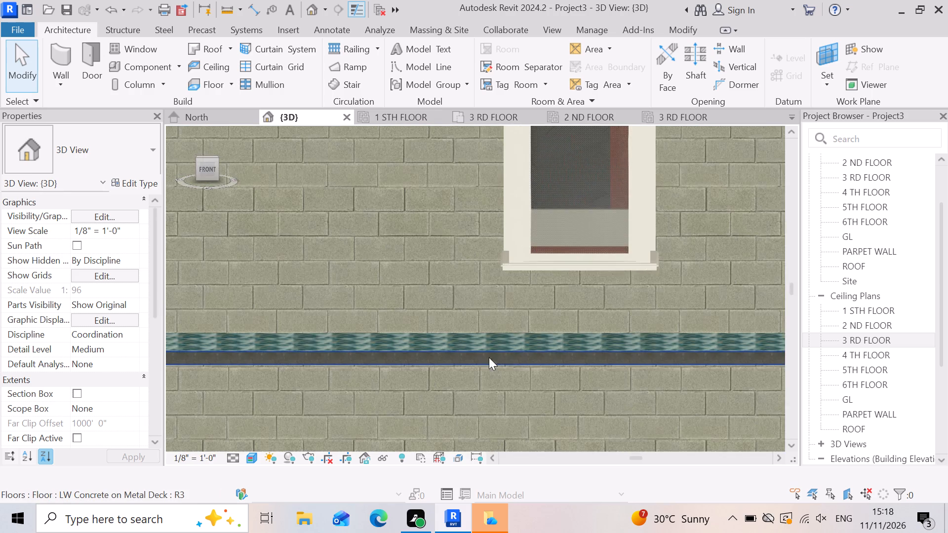
scroll(489, 357, up, 10)
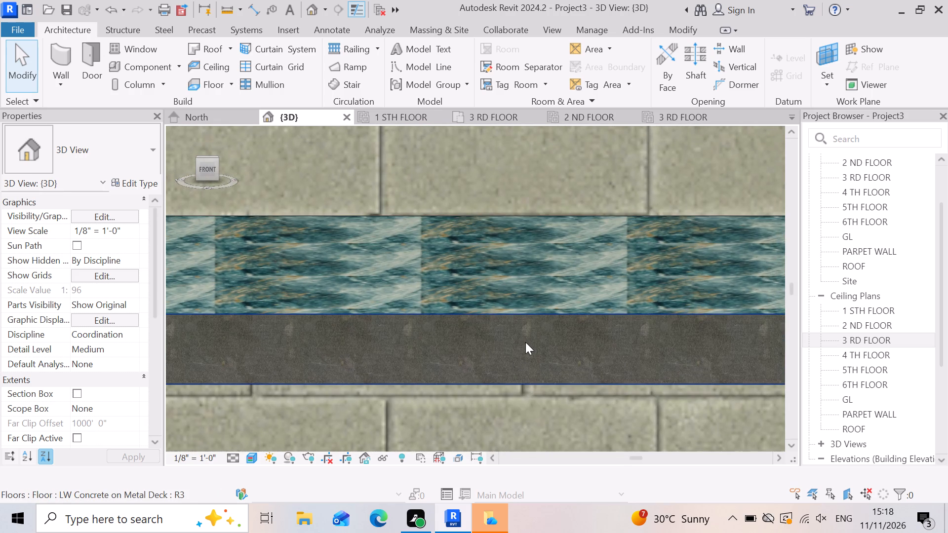
scroll(534, 337, down, 9)
click(535, 338)
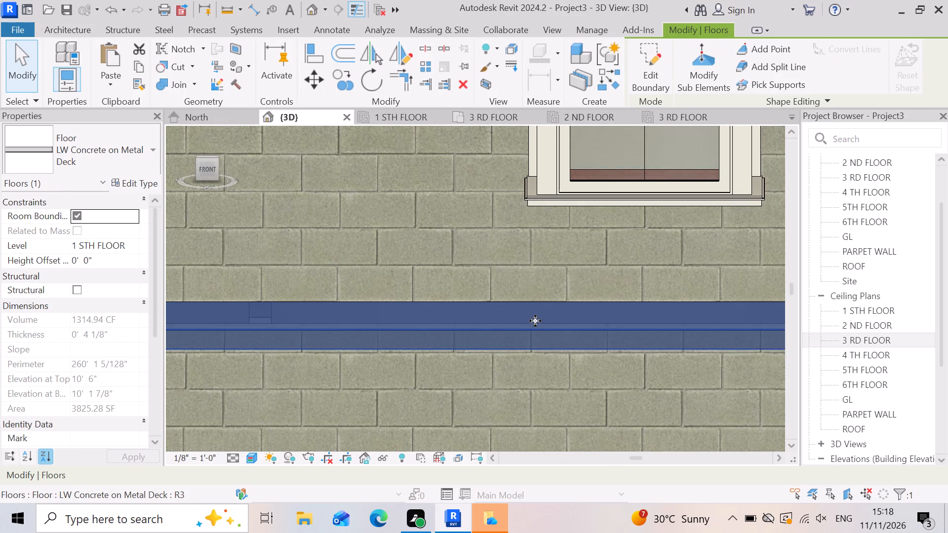
scroll(533, 318, down, 20)
scroll(533, 318, down, 1)
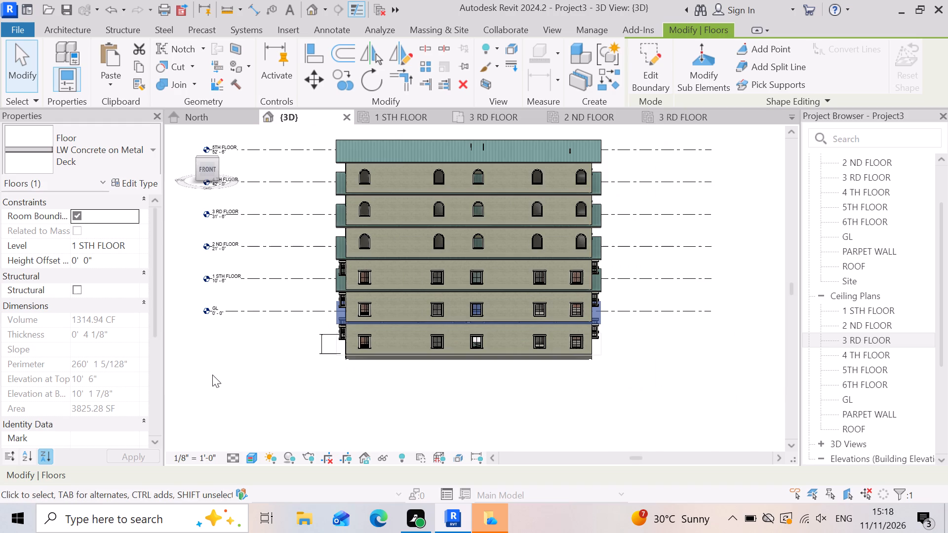
click(575, 412)
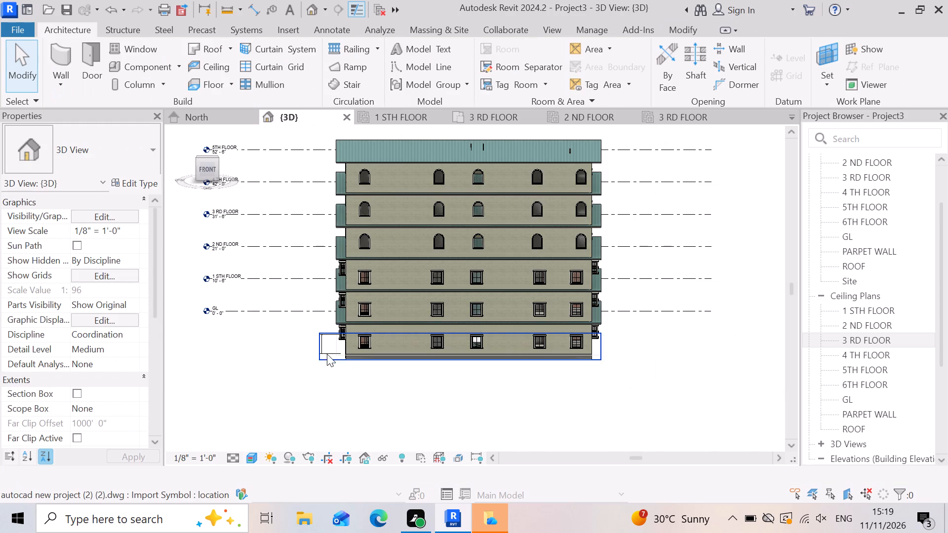
scroll(336, 346, up, 4)
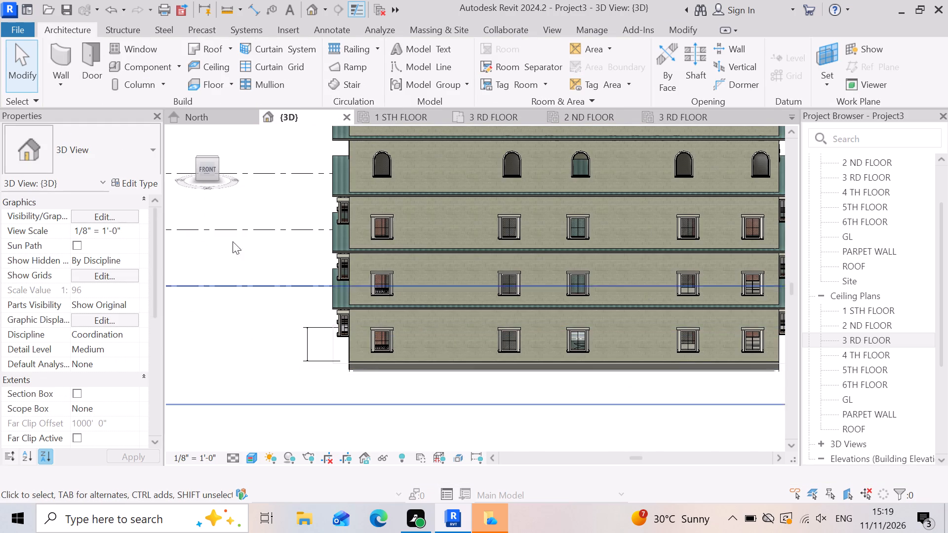
scroll(550, 368, down, 7)
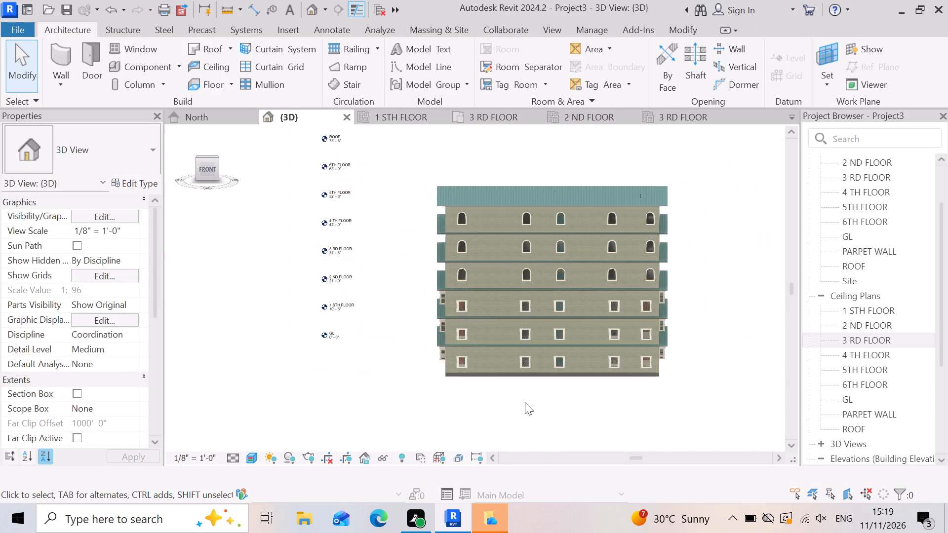
Orbit the building from the front past its left side to the back and examine the projecting slab edges.
shift+middle_drag(448, 371, 547, 383)
shift+right_drag(445, 364, 547, 383)
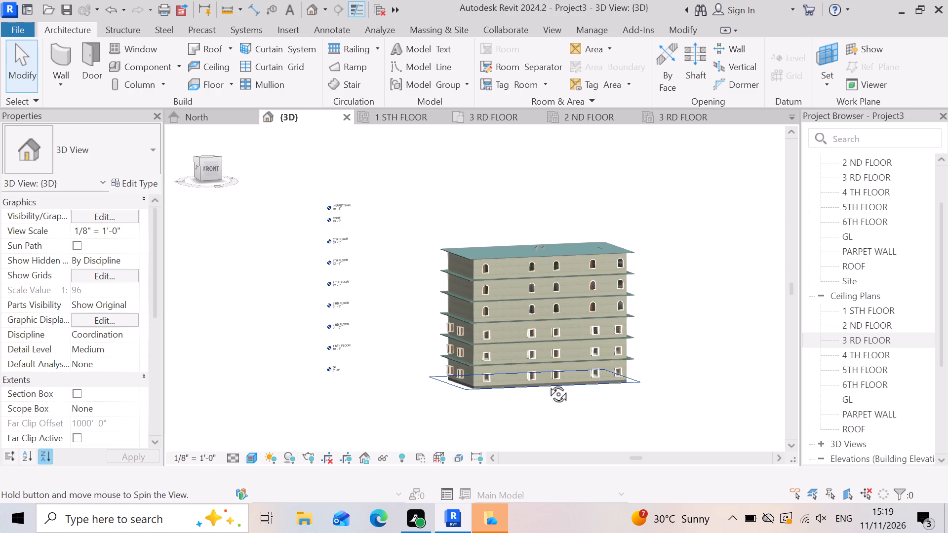
shift+middle_drag(547, 383, 637, 383)
shift+right_drag(547, 383, 637, 383)
scroll(574, 408, up, 3)
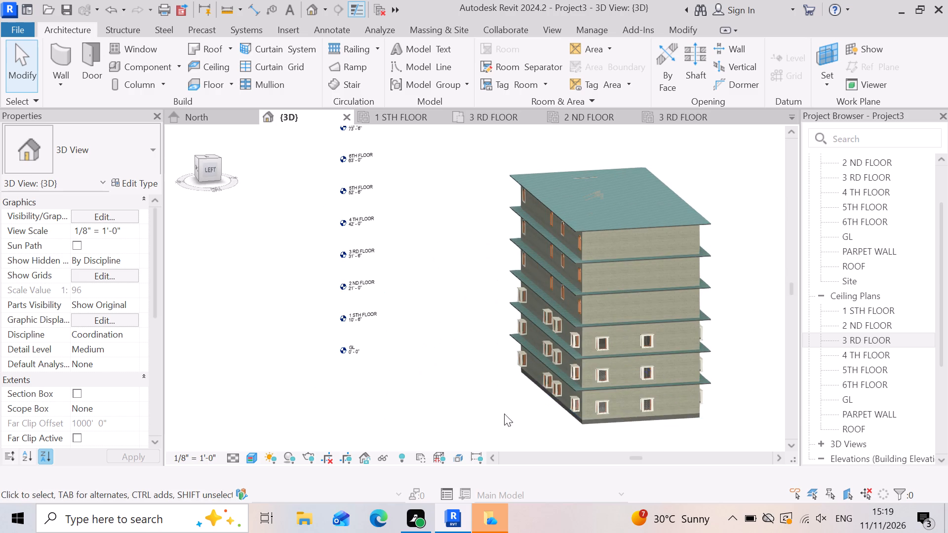
scroll(367, 387, down, 2)
shift+middle_click(383, 398)
shift+middle_click(385, 397)
shift+middle_click(389, 397)
shift+right_drag(391, 398, 455, 410)
shift+middle_drag(395, 400, 455, 410)
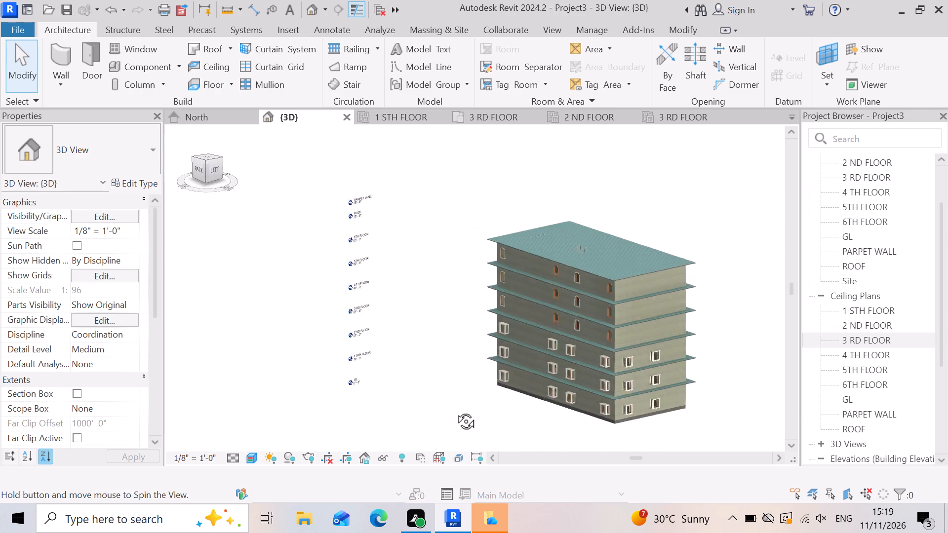
shift+middle_drag(455, 410, 513, 408)
shift+right_drag(455, 410, 513, 408)
Examine the slab-to-wall joints on the lower storeys along the back and right sides of the building.
scroll(607, 377, up, 2)
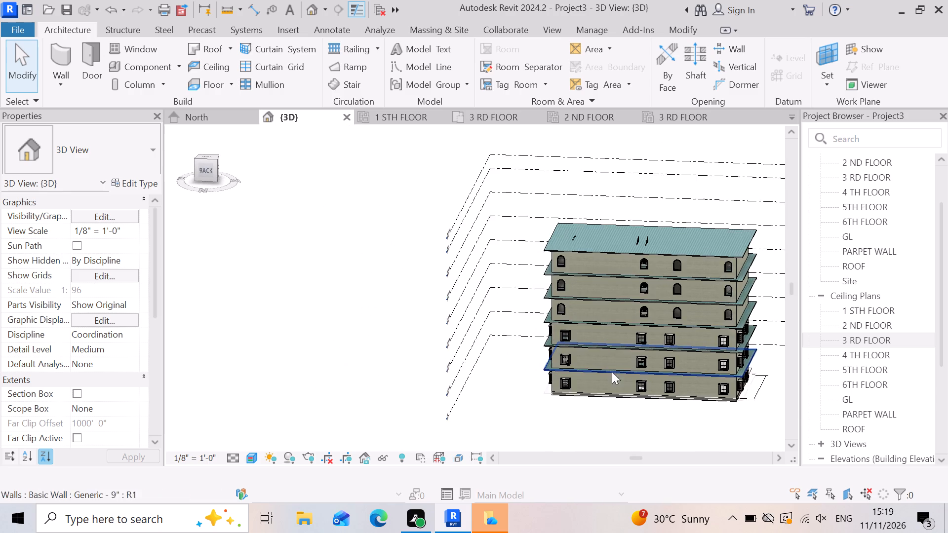
scroll(612, 372, up, 7)
scroll(584, 410, up, 4)
scroll(395, 368, down, 5)
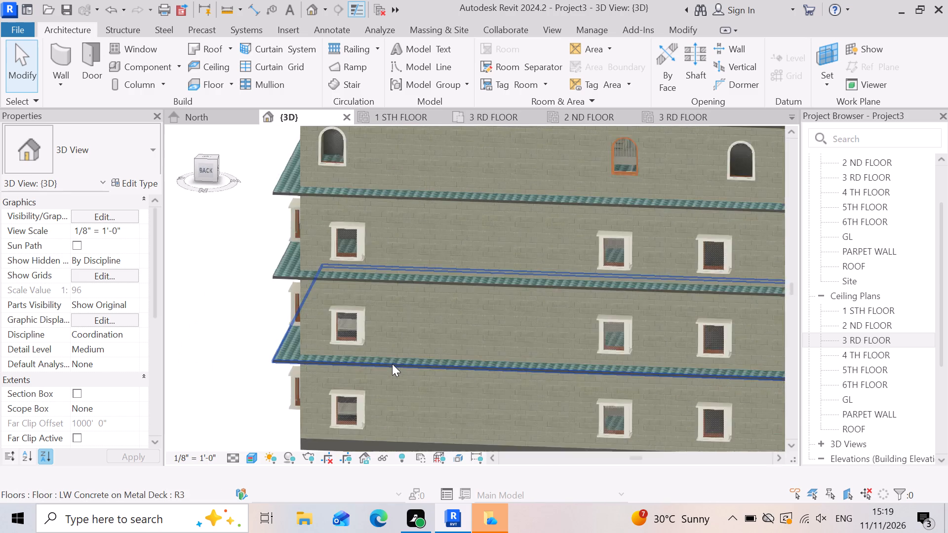
scroll(392, 364, down, 6)
middle_drag(329, 374, 501, 378)
shift+right_drag(345, 375, 502, 379)
scroll(435, 337, up, 15)
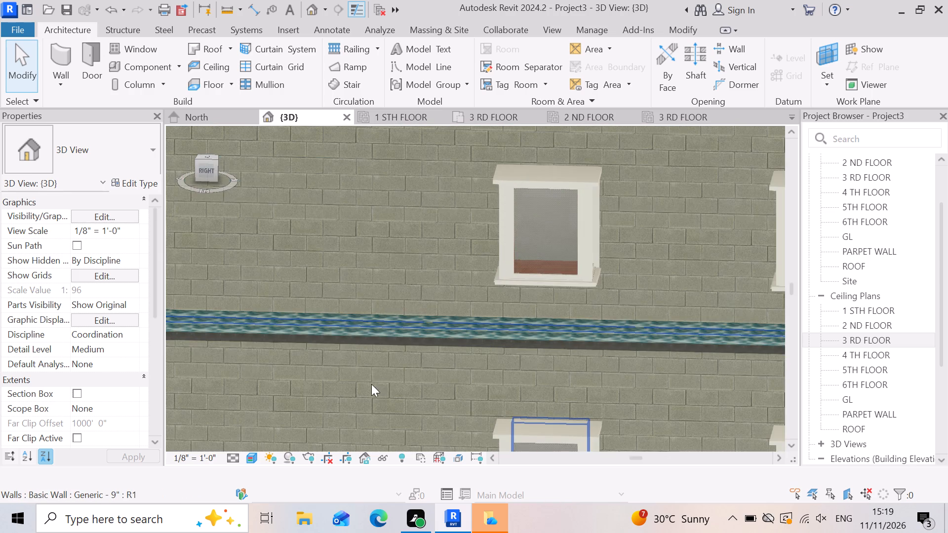
scroll(488, 382, down, 12)
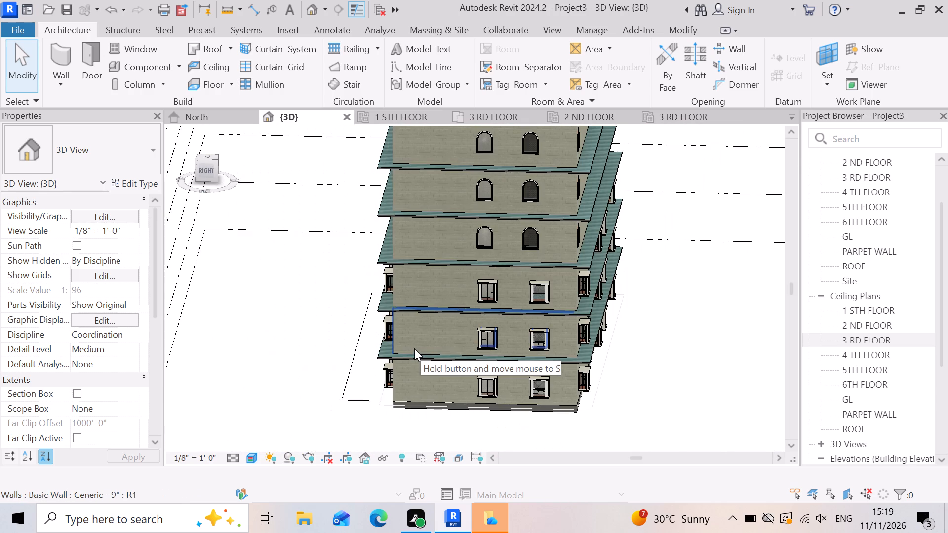
scroll(414, 348, down, 3)
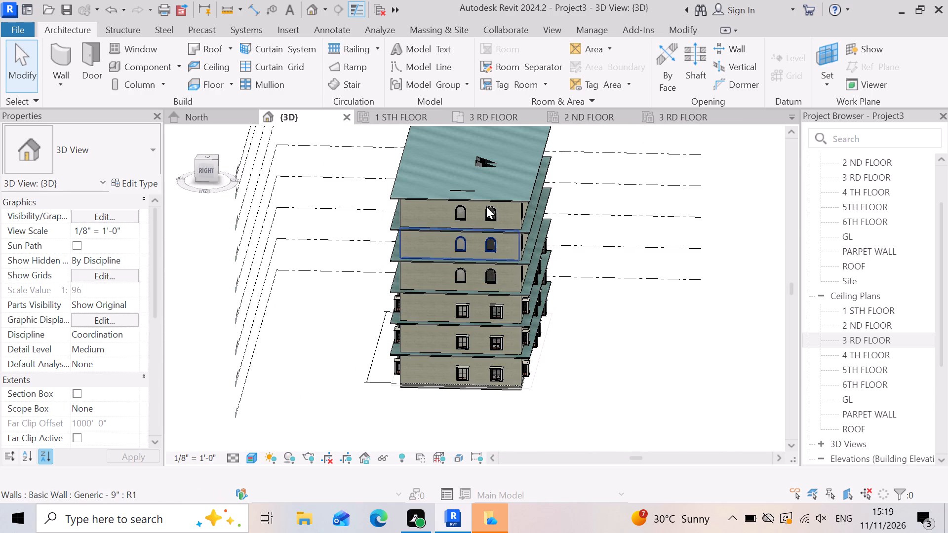
Examine the upper storeys' slab edges and walls on the right and back sides, from above and below.
scroll(488, 201, up, 6)
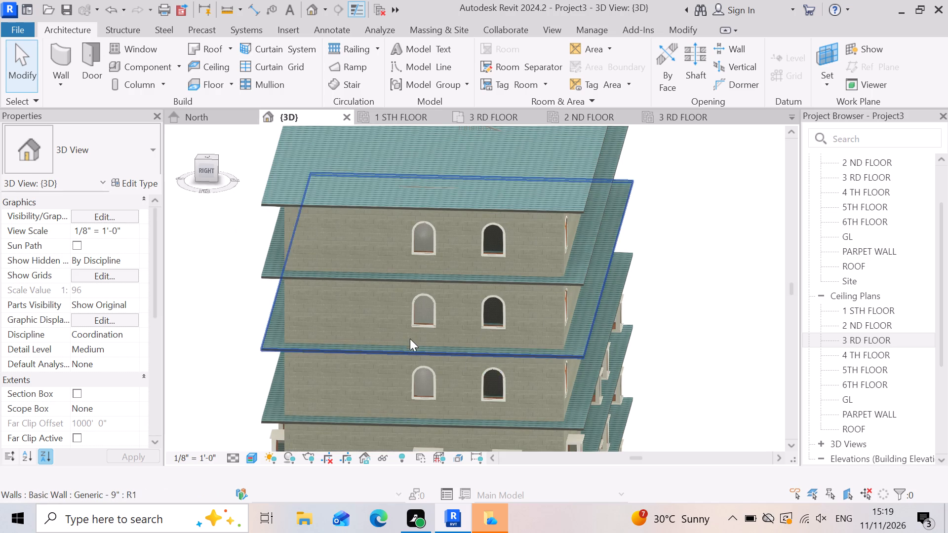
scroll(409, 336, up, 4)
scroll(423, 332, down, 2)
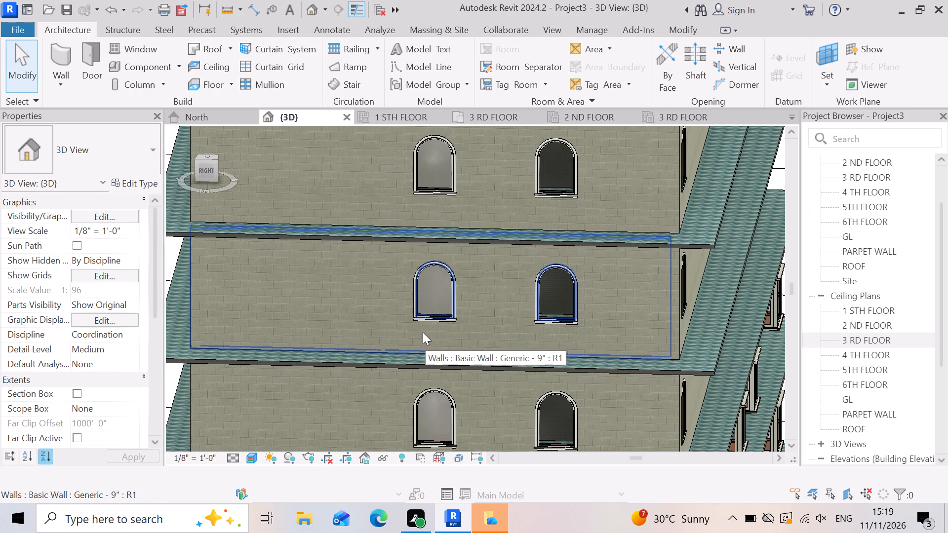
scroll(423, 332, down, 2)
scroll(508, 354, down, 3)
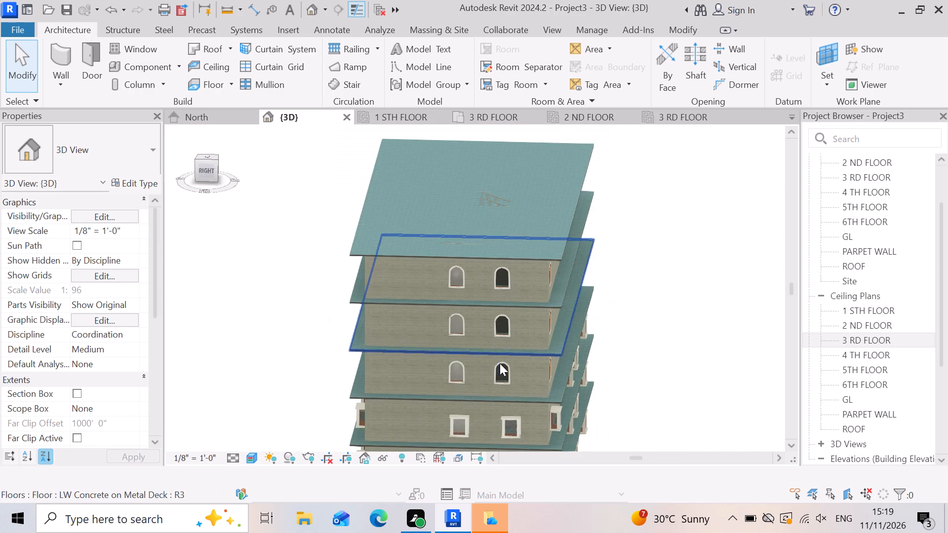
scroll(498, 365, up, 5)
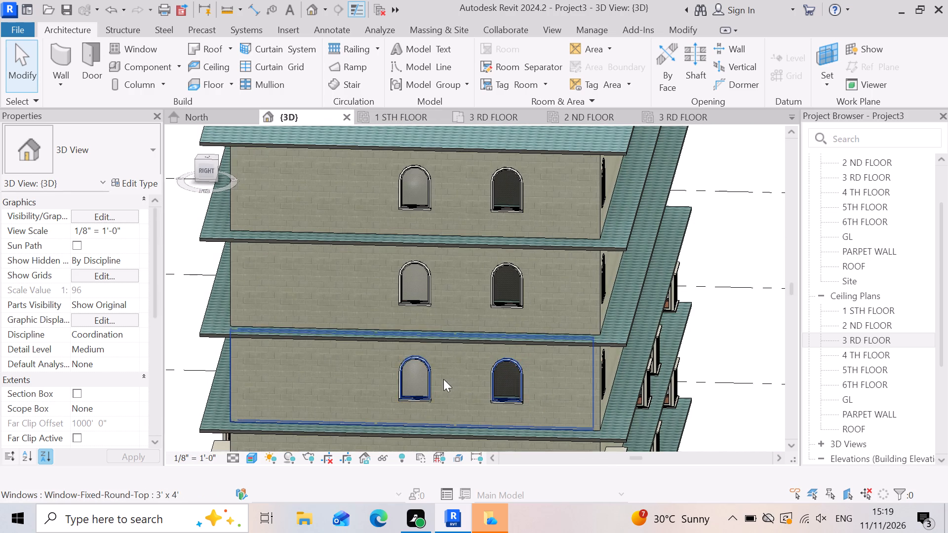
shift+right_drag(446, 377, 325, 305)
shift+middle_drag(442, 380, 328, 305)
shift+scroll(395, 367, up, 1)
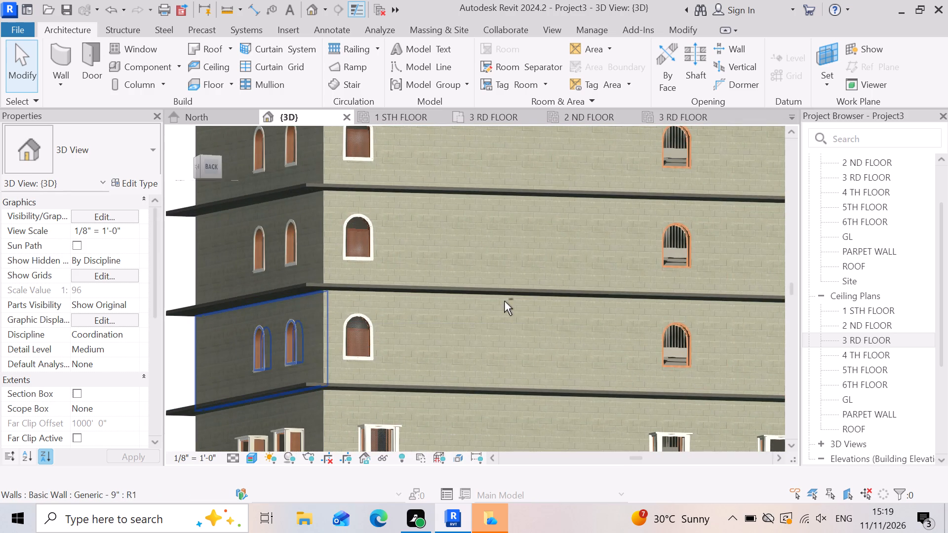
scroll(504, 301, down, 7)
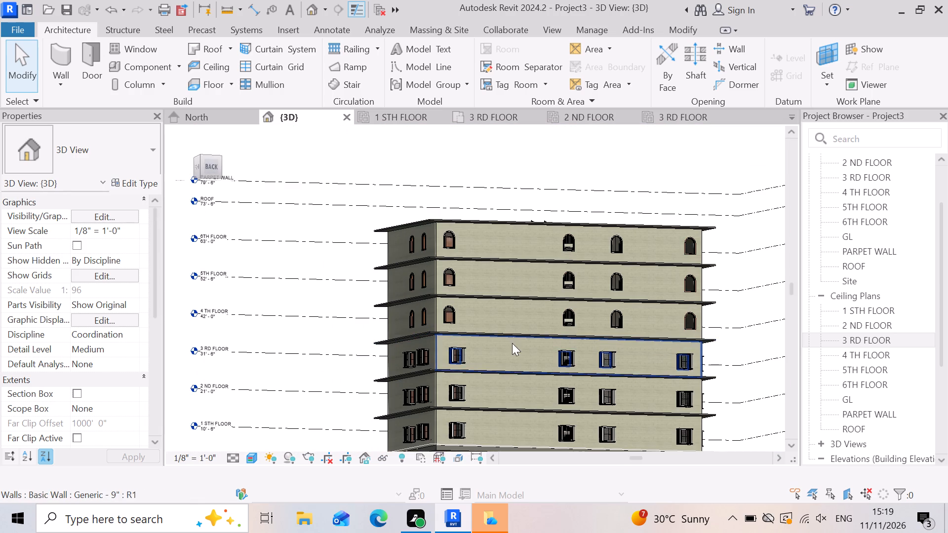
scroll(551, 375, up, 3)
shift+middle_drag(565, 331, 547, 381)
shift+right_drag(565, 331, 547, 381)
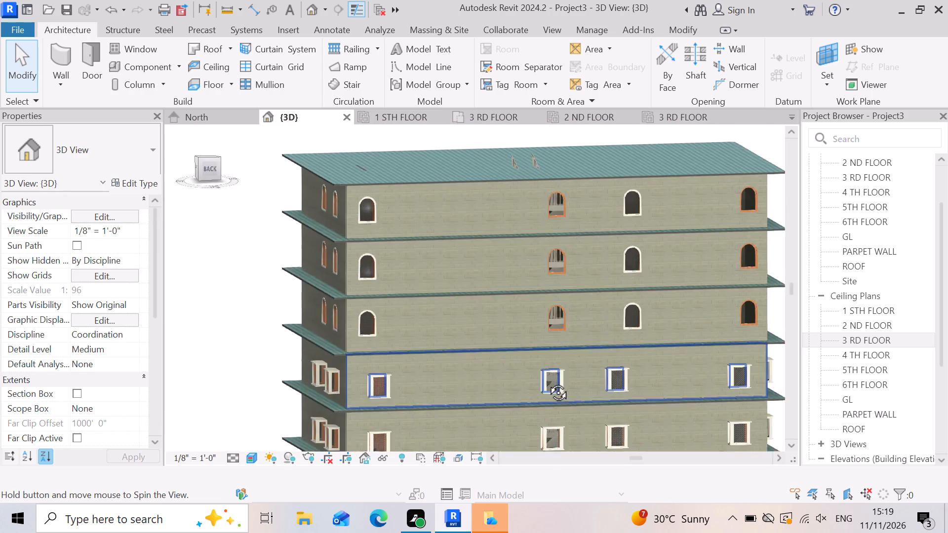
shift+middle_drag(547, 381, 547, 383)
shift+right_drag(547, 381, 547, 383)
scroll(492, 308, down, 3)
scroll(483, 399, up, 3)
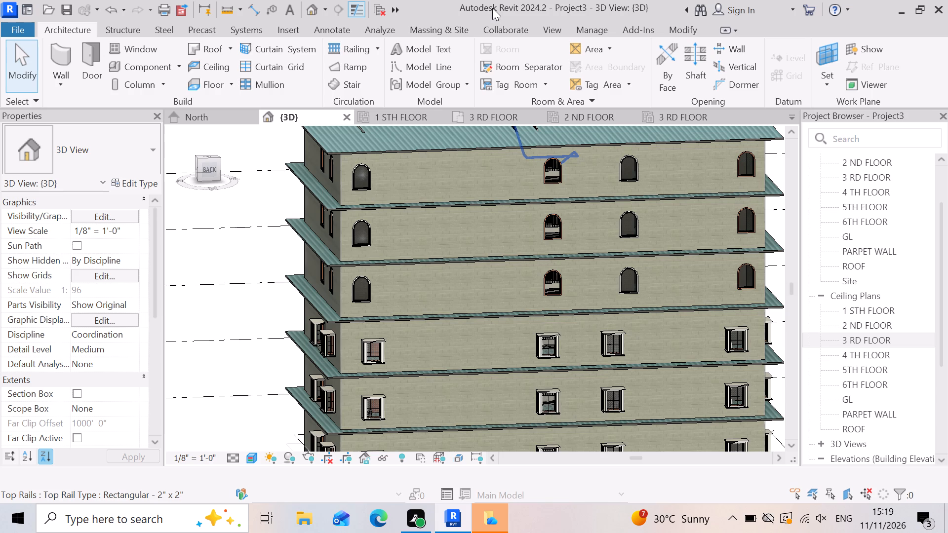
Examine the slab edges against the back wall on the lower storeys near the building corner.
scroll(482, 303, down, 6)
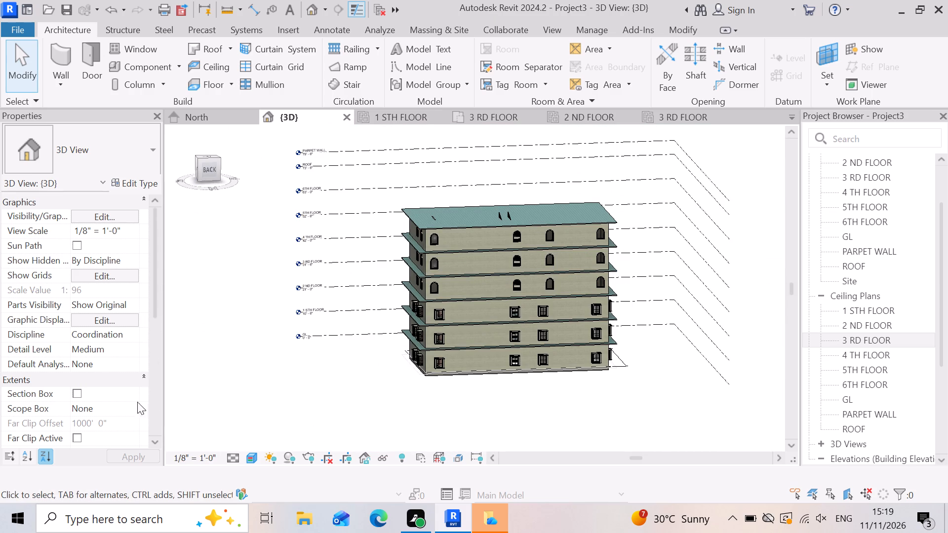
scroll(461, 356, up, 3)
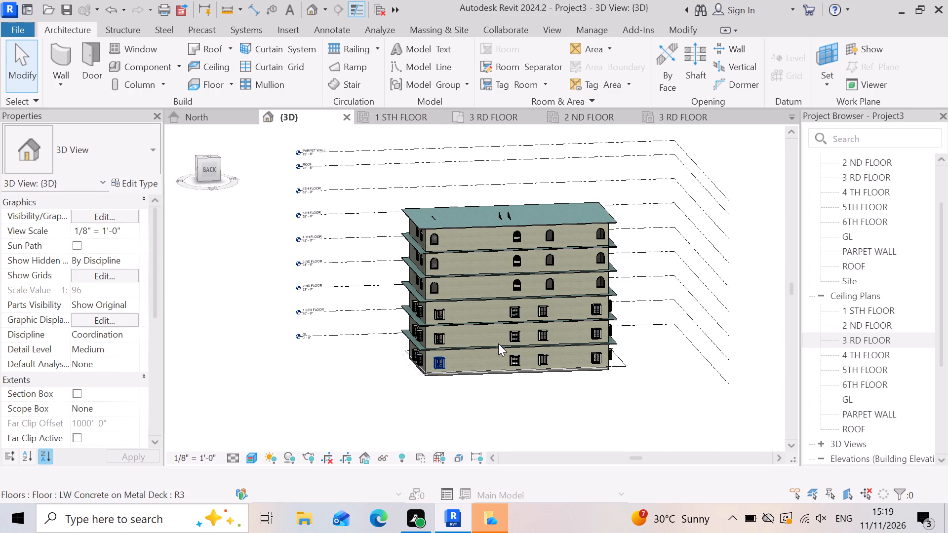
scroll(498, 343, up, 6)
scroll(429, 360, up, 3)
scroll(504, 341, down, 3)
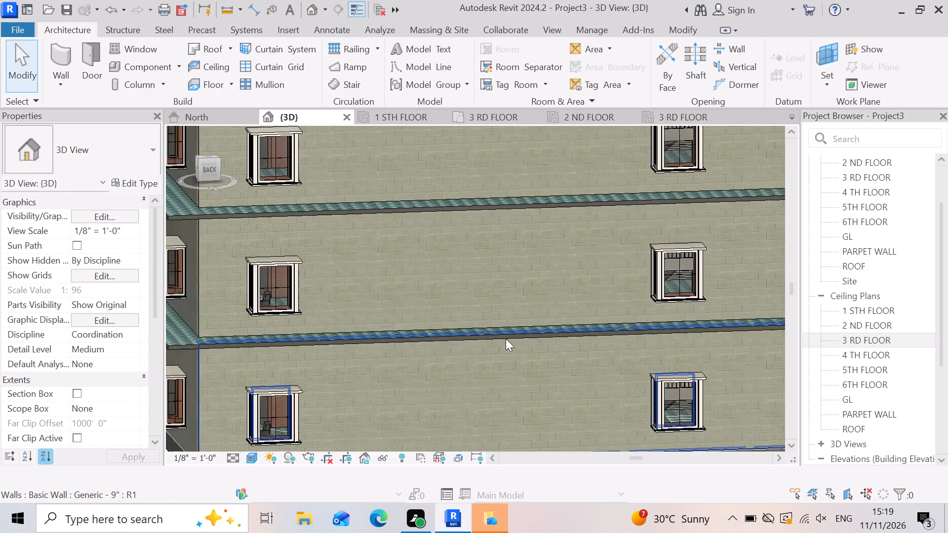
scroll(506, 339, down, 3)
scroll(478, 340, up, 9)
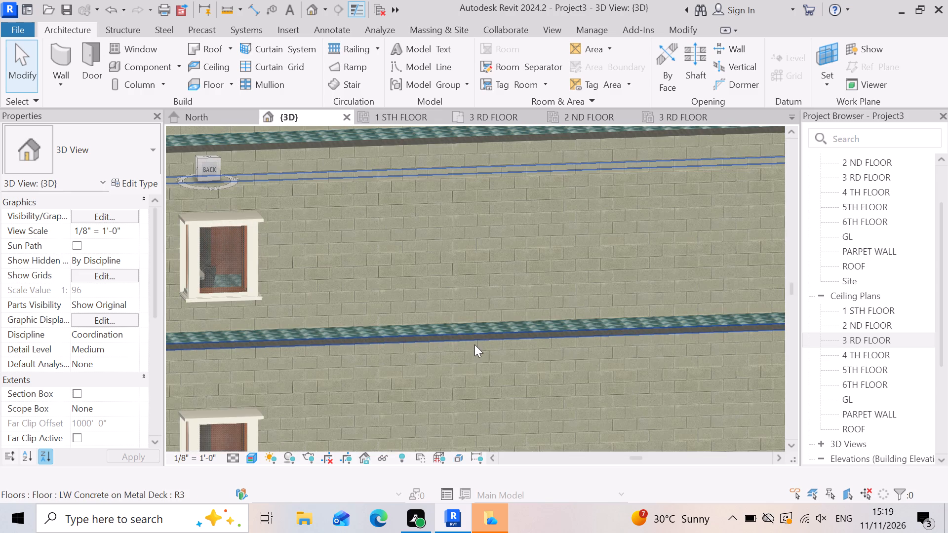
scroll(470, 343, down, 3)
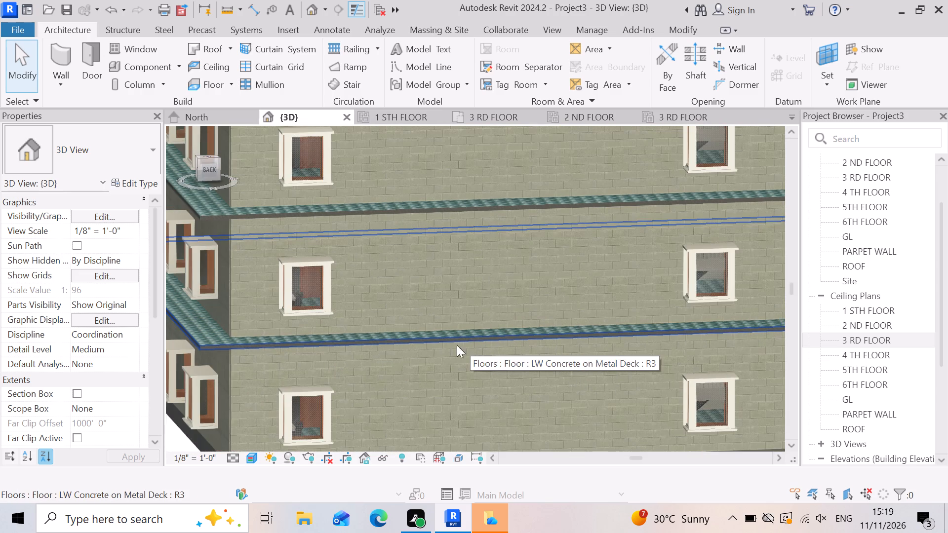
scroll(475, 359, down, 3)
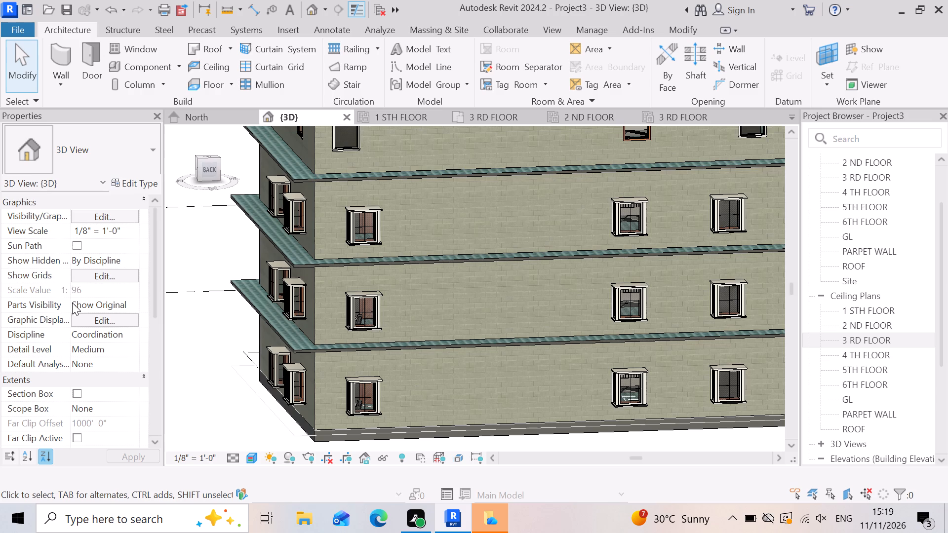
Enable the Section Box for the {3D} view and show the whole building within it.
scroll(79, 283, down, 3)
scroll(43, 335, down, 2)
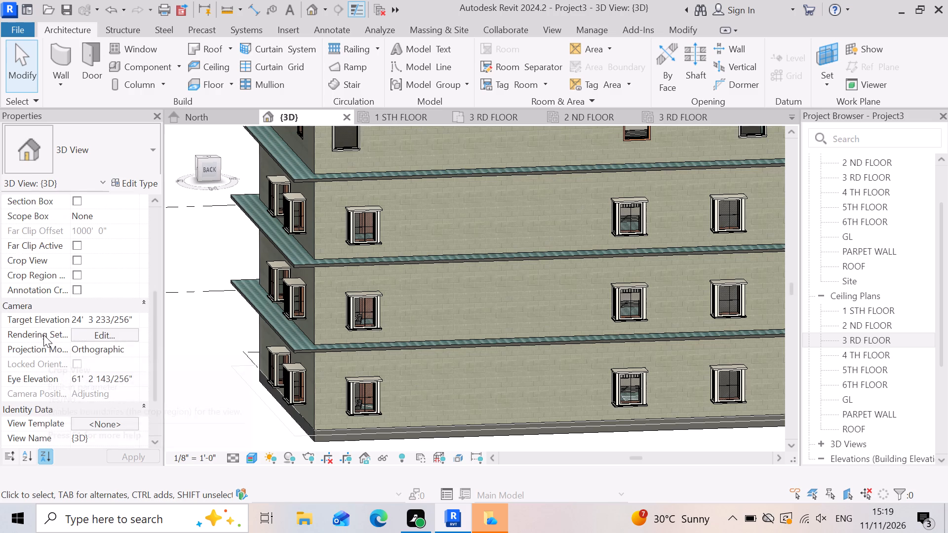
scroll(56, 346, down, 3)
scroll(81, 339, up, 6)
scroll(86, 335, down, 1)
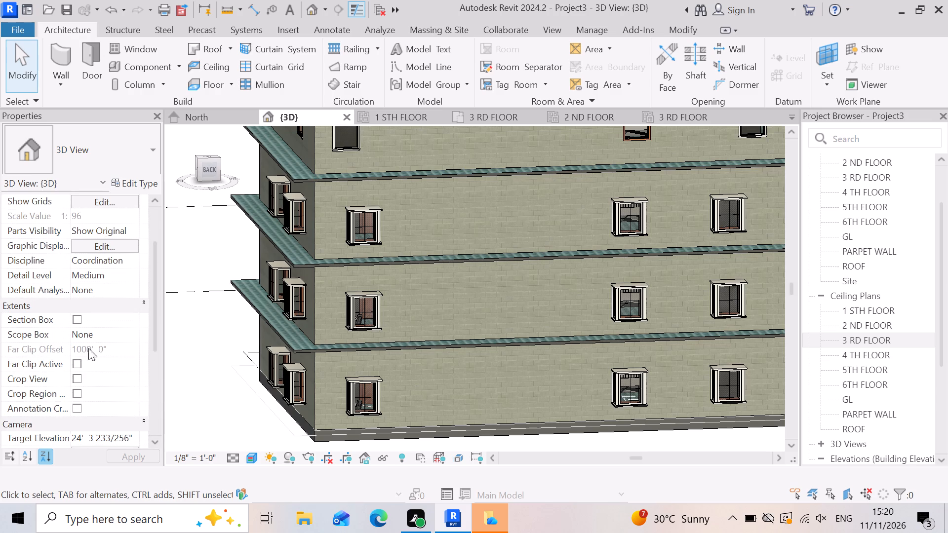
click(79, 320)
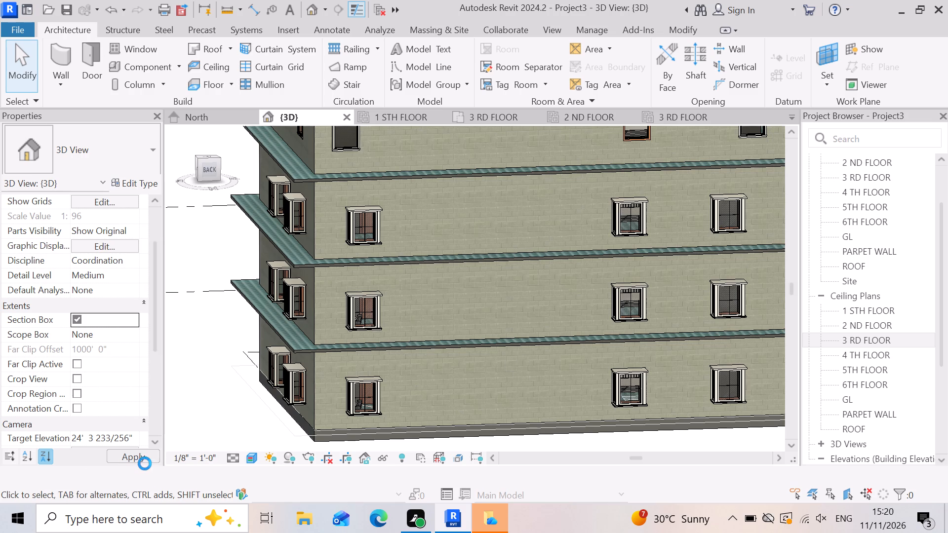
scroll(493, 364, down, 3)
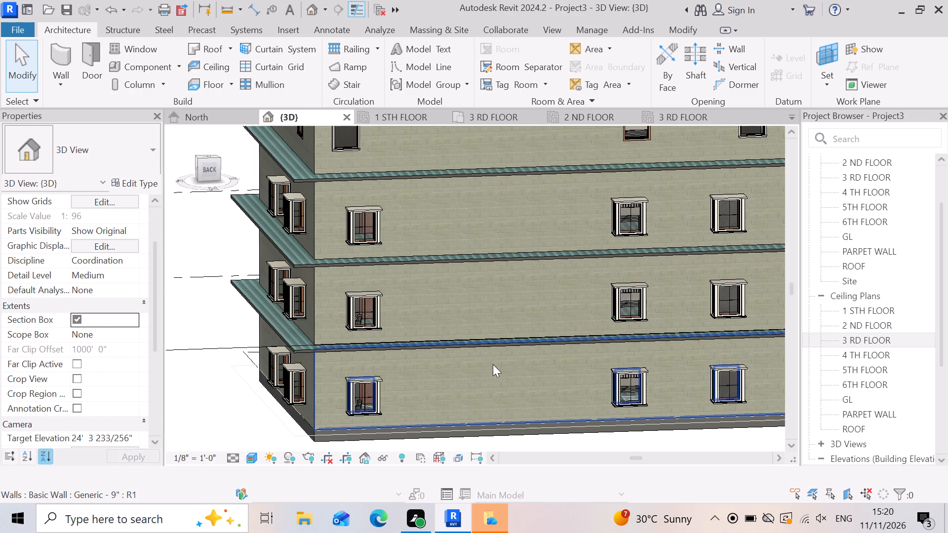
scroll(447, 375, down, 7)
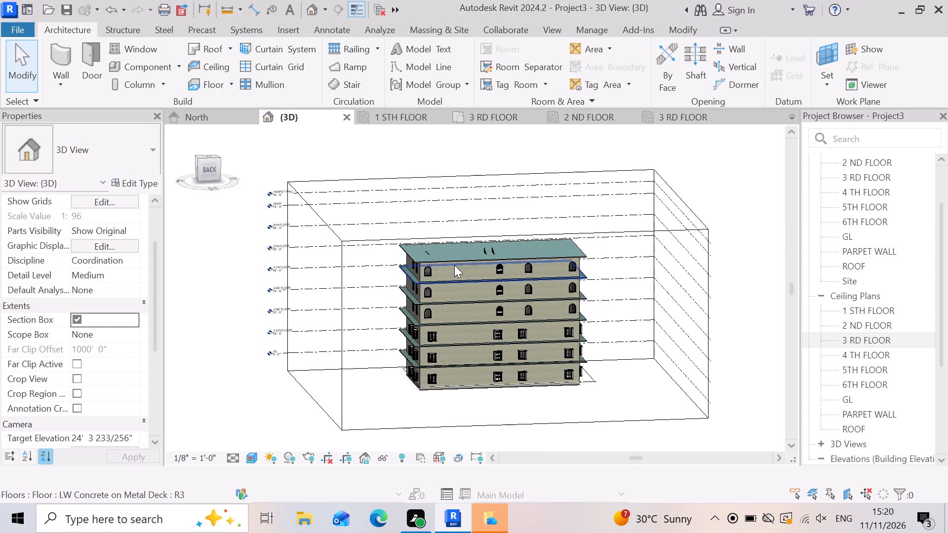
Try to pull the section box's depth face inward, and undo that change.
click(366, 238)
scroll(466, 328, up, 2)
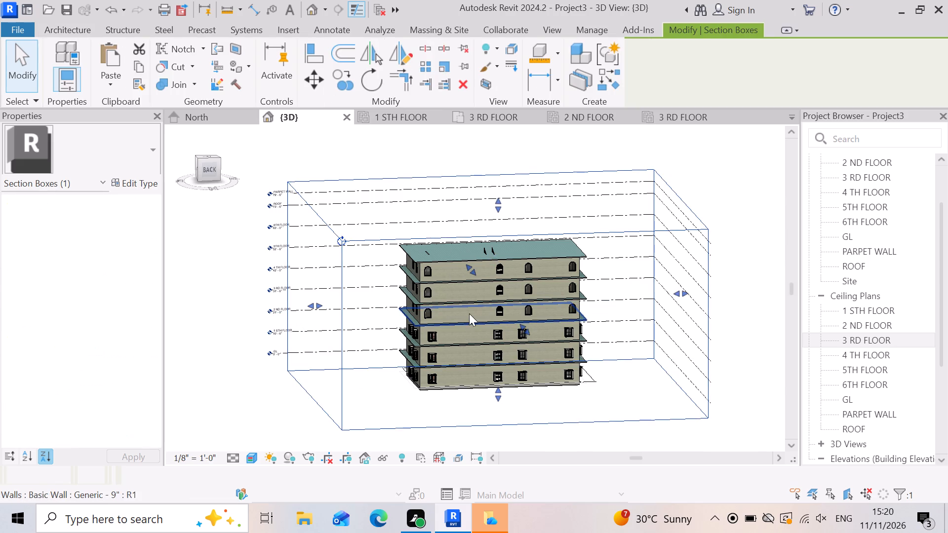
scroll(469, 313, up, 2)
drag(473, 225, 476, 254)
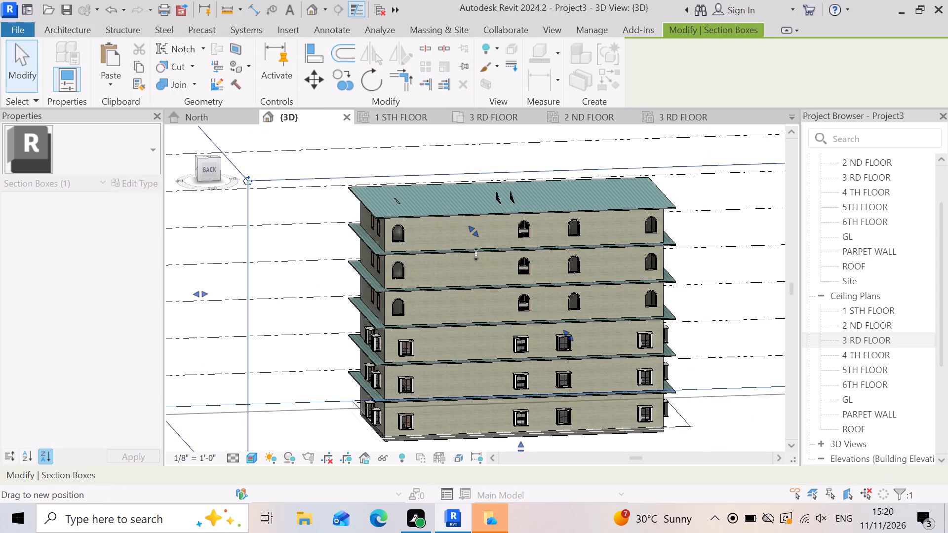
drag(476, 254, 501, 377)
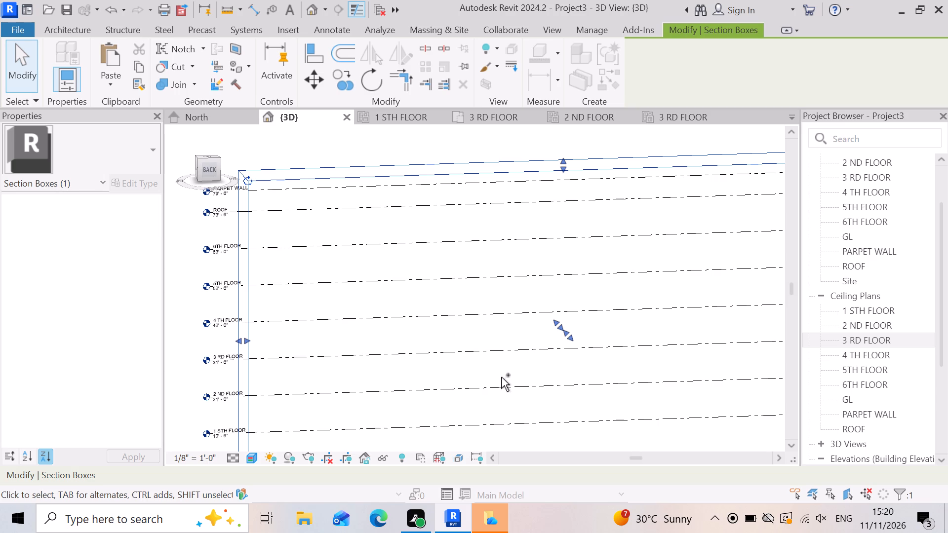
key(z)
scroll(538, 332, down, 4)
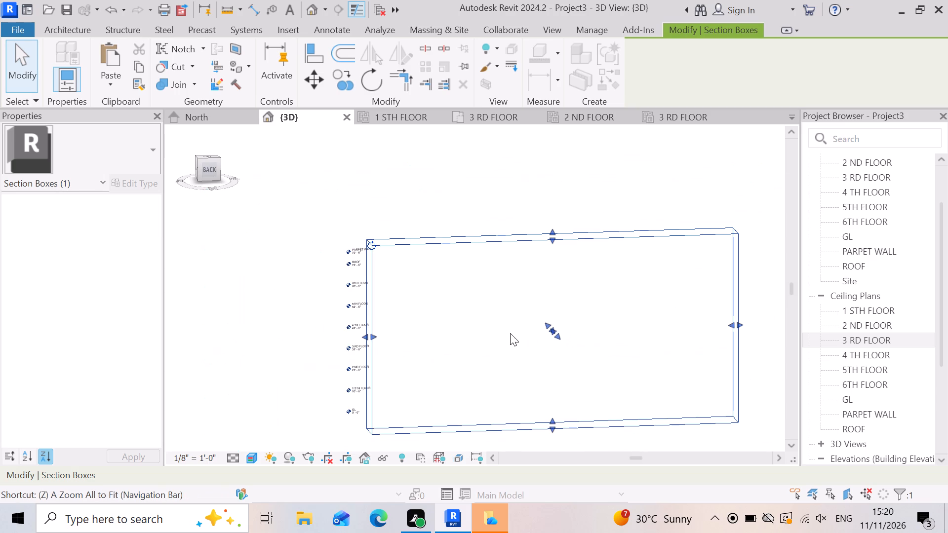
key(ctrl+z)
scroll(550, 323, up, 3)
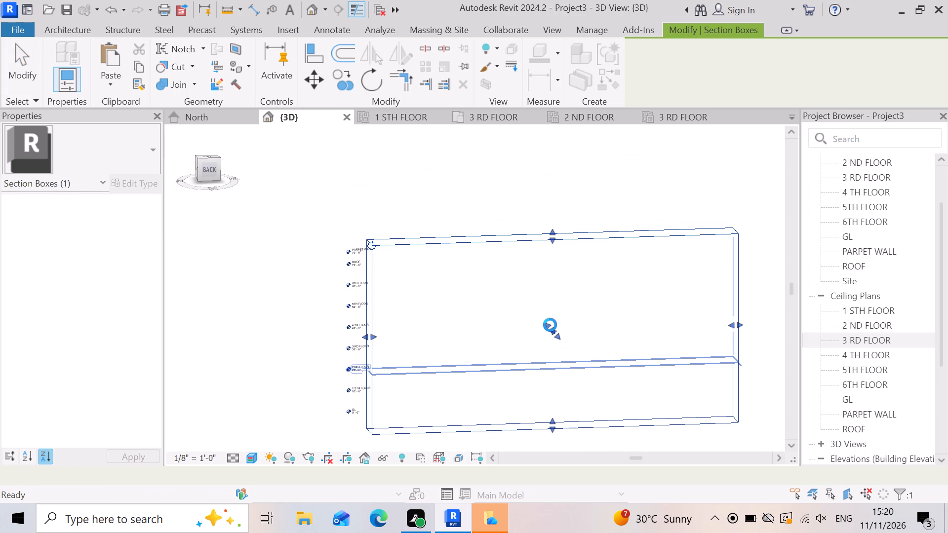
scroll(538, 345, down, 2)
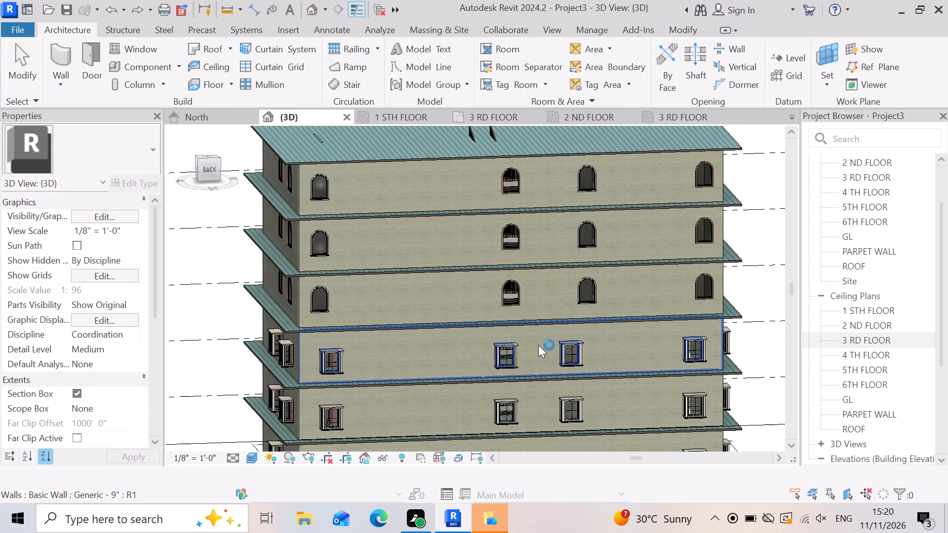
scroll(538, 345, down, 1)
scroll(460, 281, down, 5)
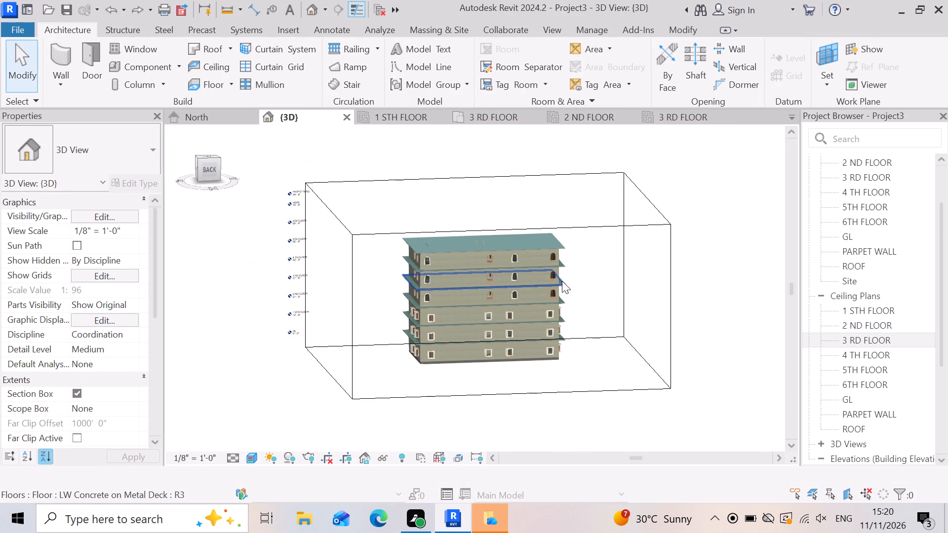
Lower the section box's top face in stages until it cuts through the ground-storey walls, exposing the rooms inside.
double_click(620, 219)
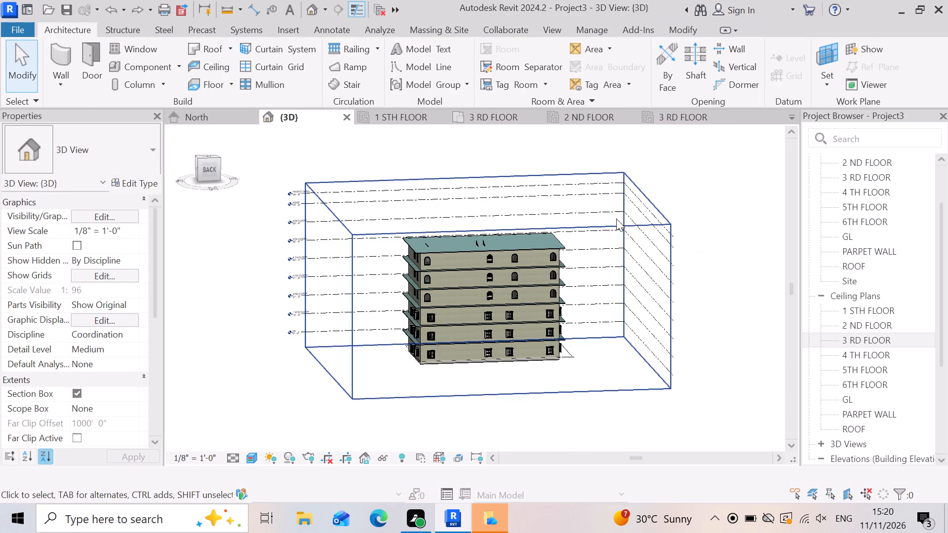
drag(488, 207, 486, 218)
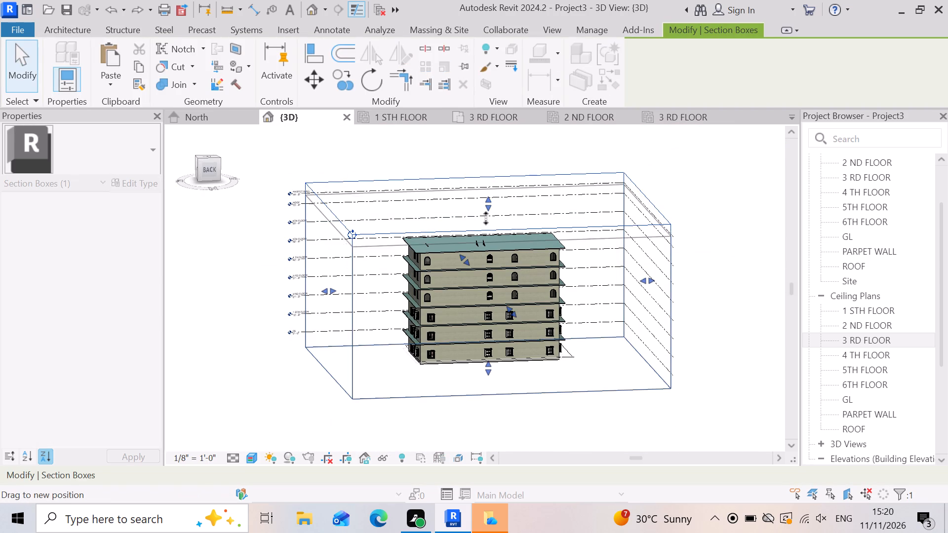
drag(486, 218, 486, 219)
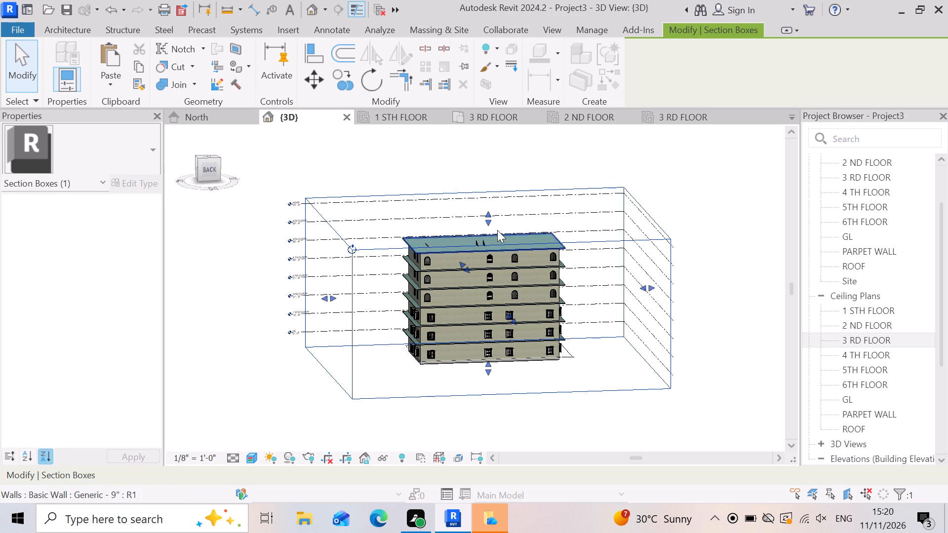
drag(486, 218, 507, 263)
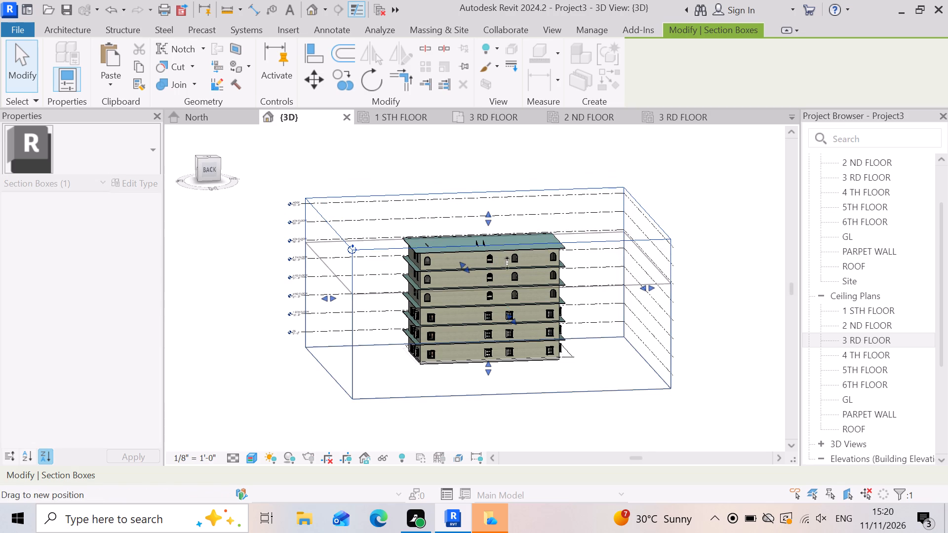
drag(507, 263, 533, 303)
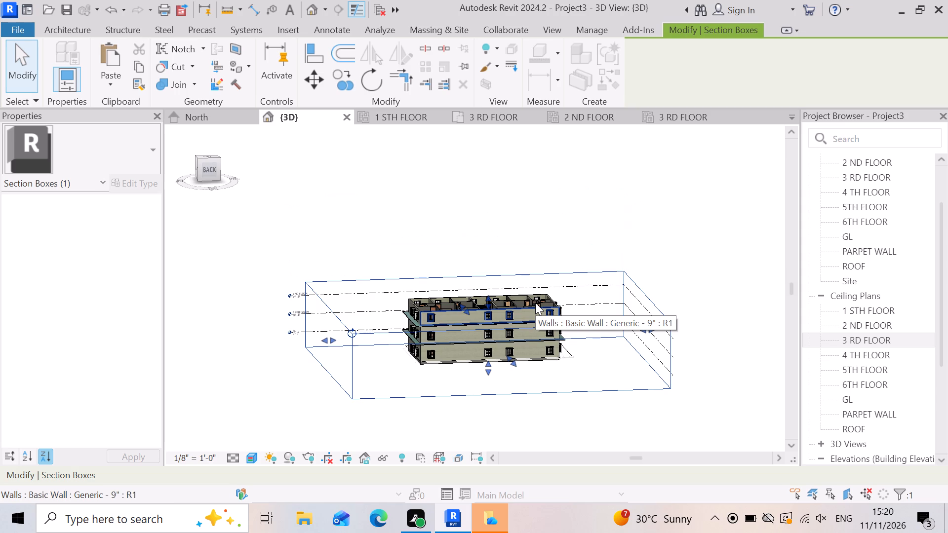
scroll(433, 425, up, 3)
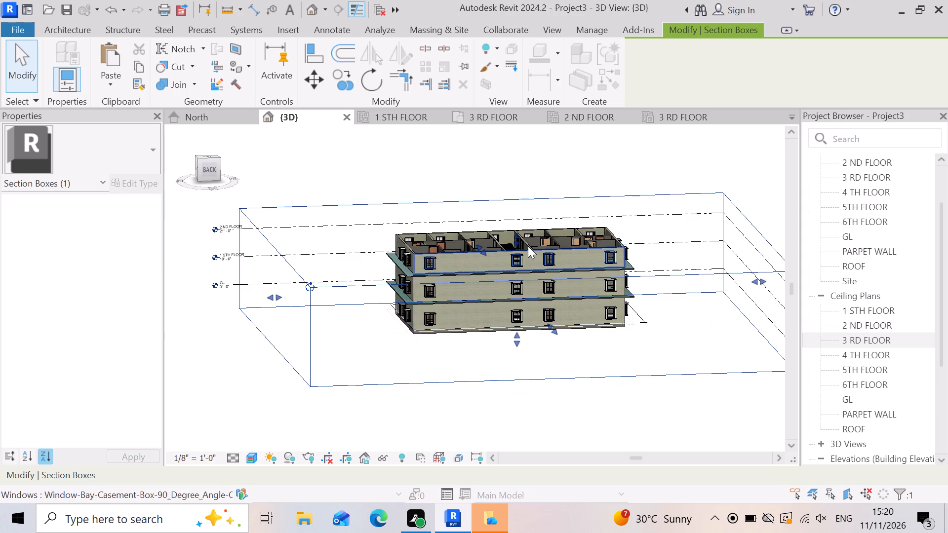
scroll(517, 277, up, 2)
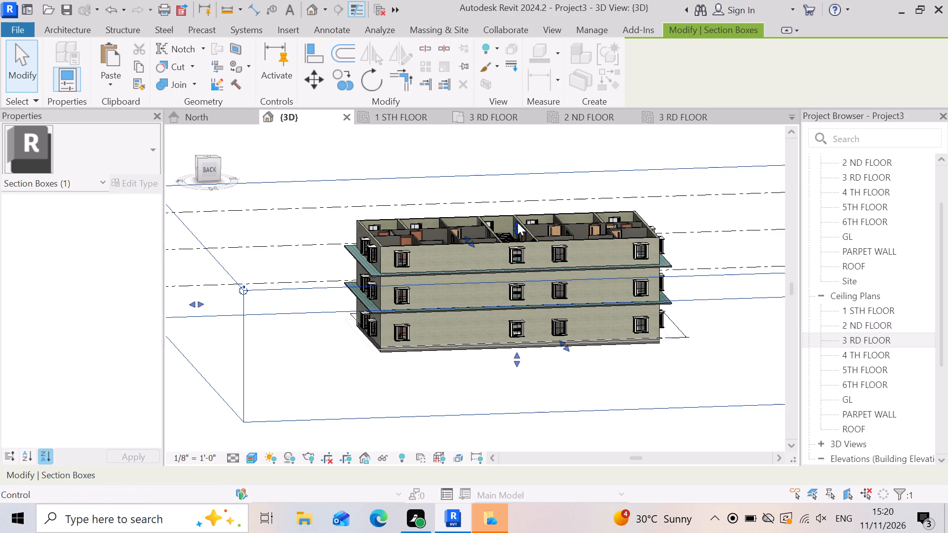
drag(515, 228, 517, 257)
click(517, 257)
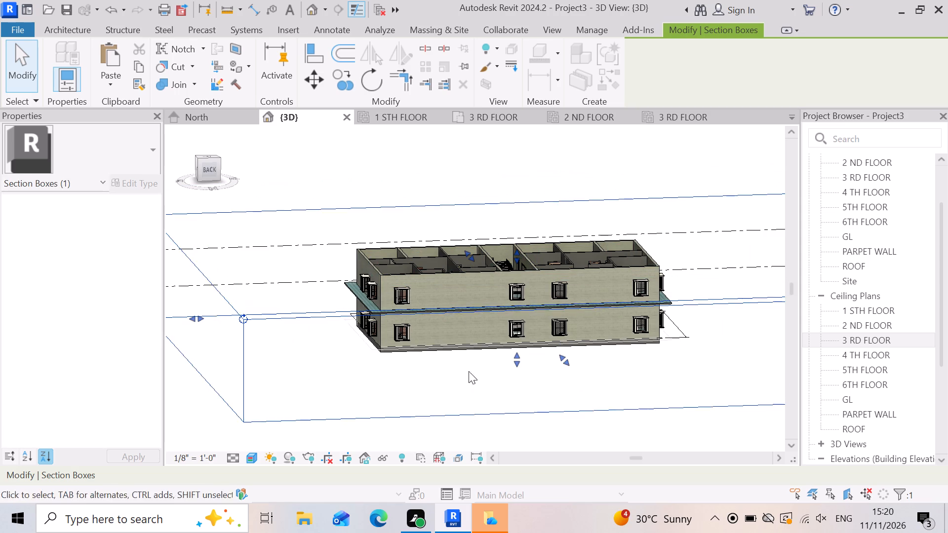
drag(516, 261, 516, 272)
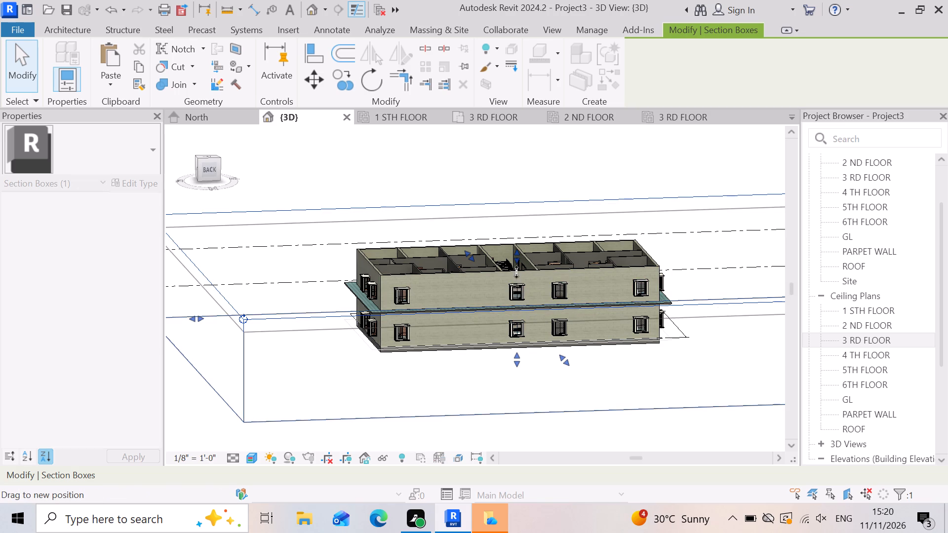
drag(516, 272, 517, 276)
click(517, 276)
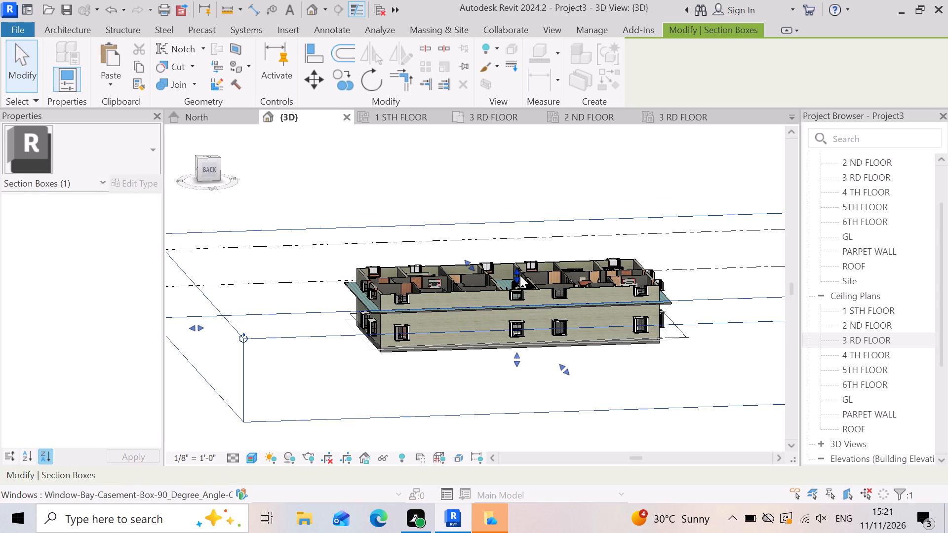
drag(519, 275, 533, 300)
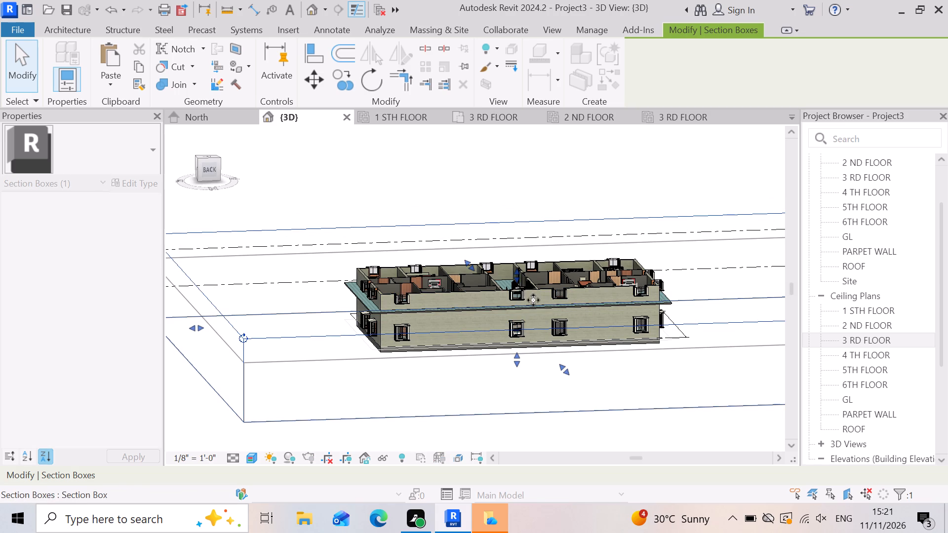
click(340, 397)
Open the GL floor plan without saving the project.
scroll(609, 339, up, 9)
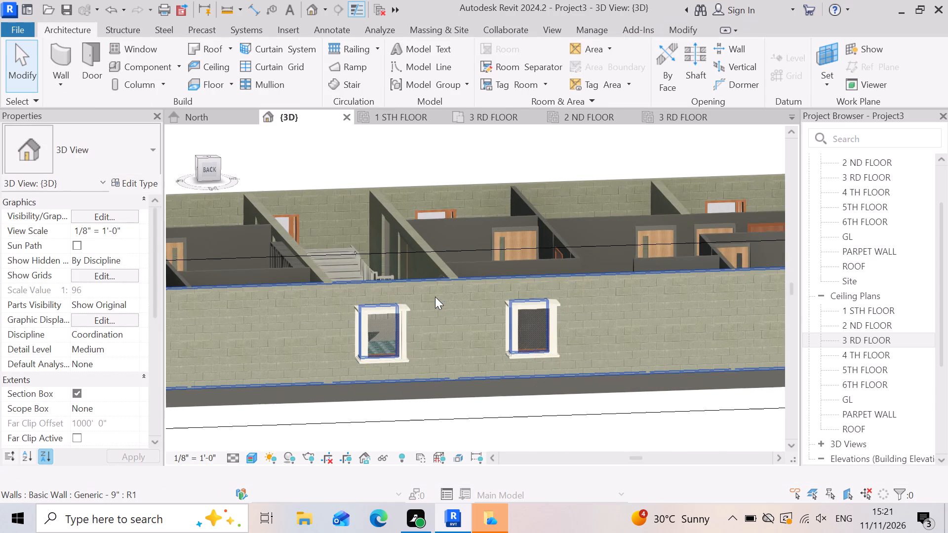
scroll(303, 313, up, 3)
scroll(459, 327, down, 3)
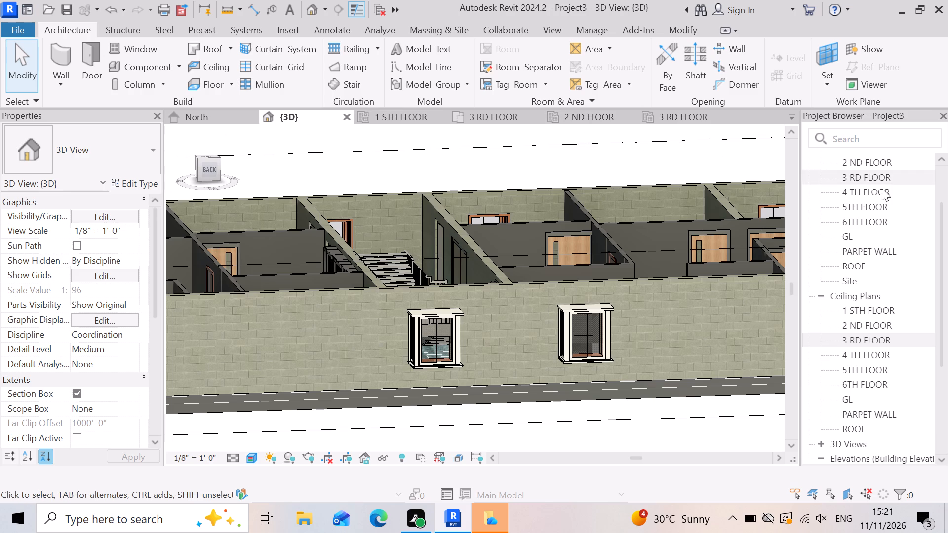
double_click(850, 231)
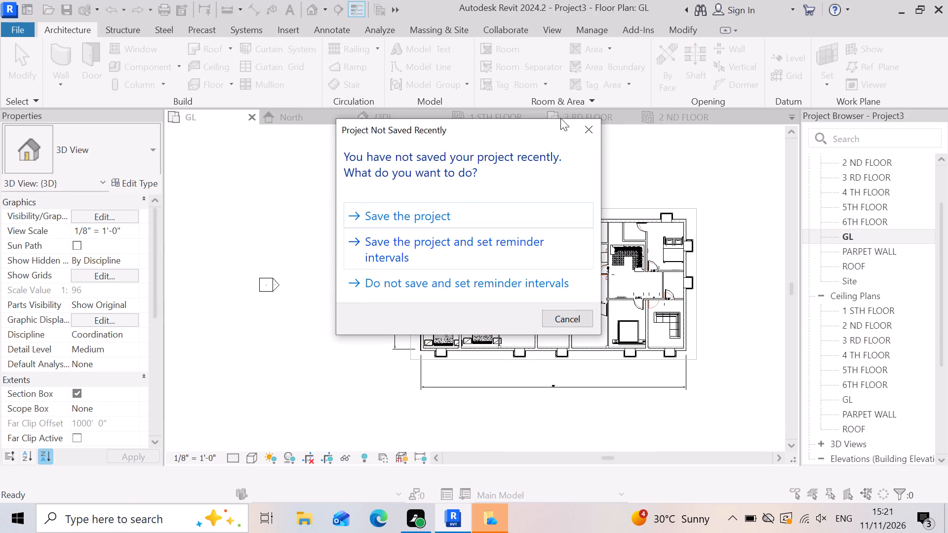
click(589, 127)
Examine the bedrooms, central entrance and exterior walls in the GL floor plan.
scroll(568, 333, up, 8)
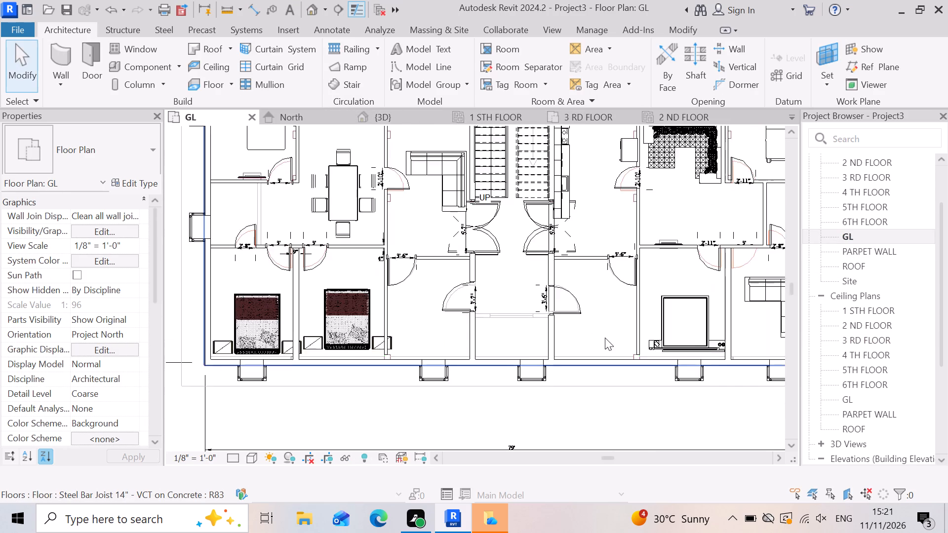
scroll(605, 338, up, 1)
scroll(460, 351, down, 3)
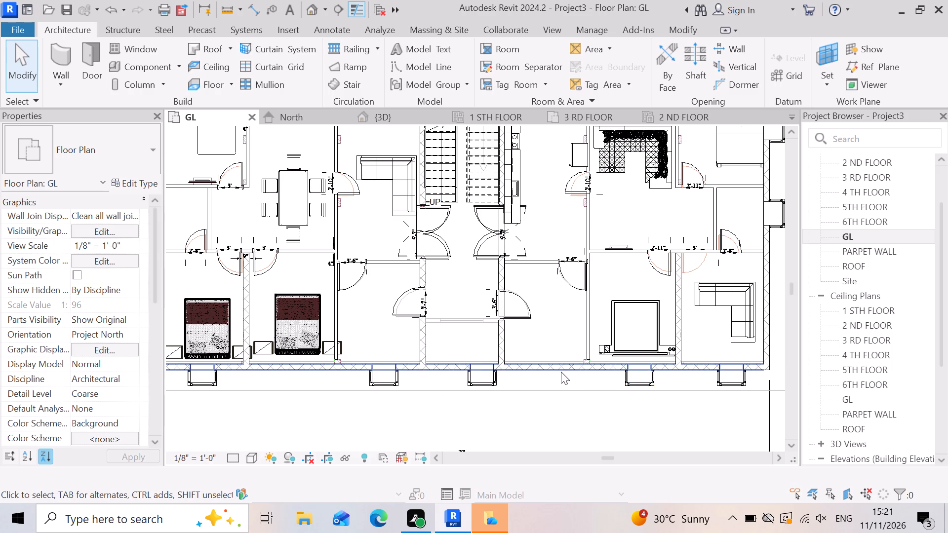
scroll(561, 372, down, 4)
scroll(528, 373, up, 3)
scroll(467, 340, up, 3)
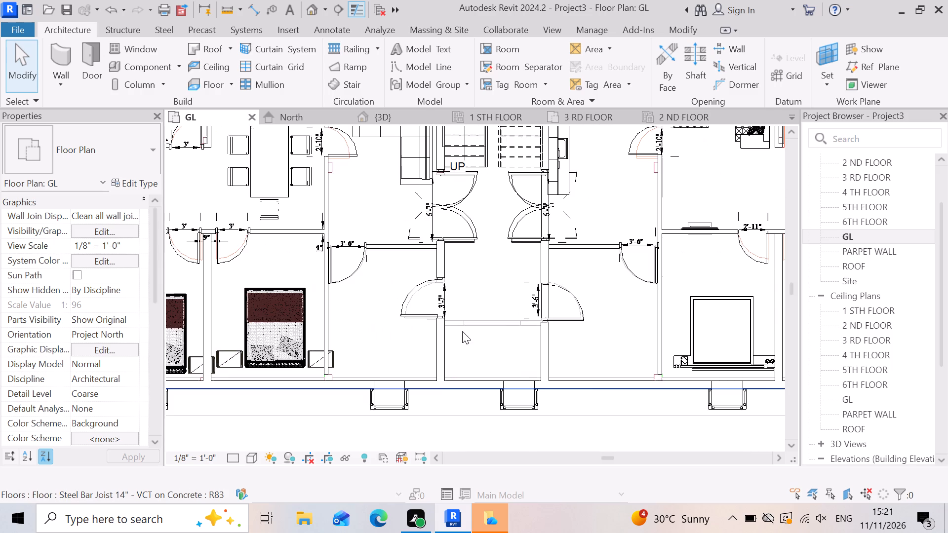
scroll(615, 384, down, 6)
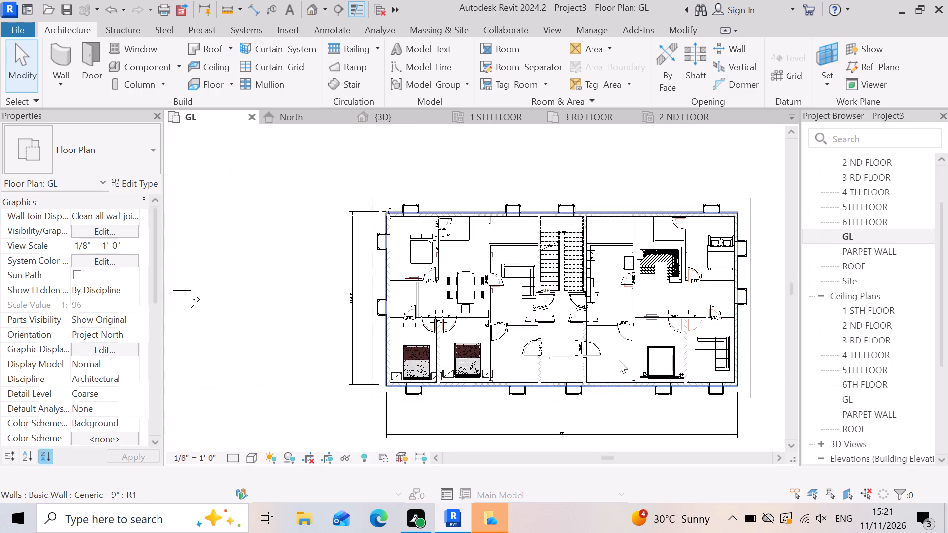
Select the four exterior Generic - 9" walls in the GL floor plan and temporarily hide them.
scroll(648, 353, up, 2)
scroll(639, 405, up, 2)
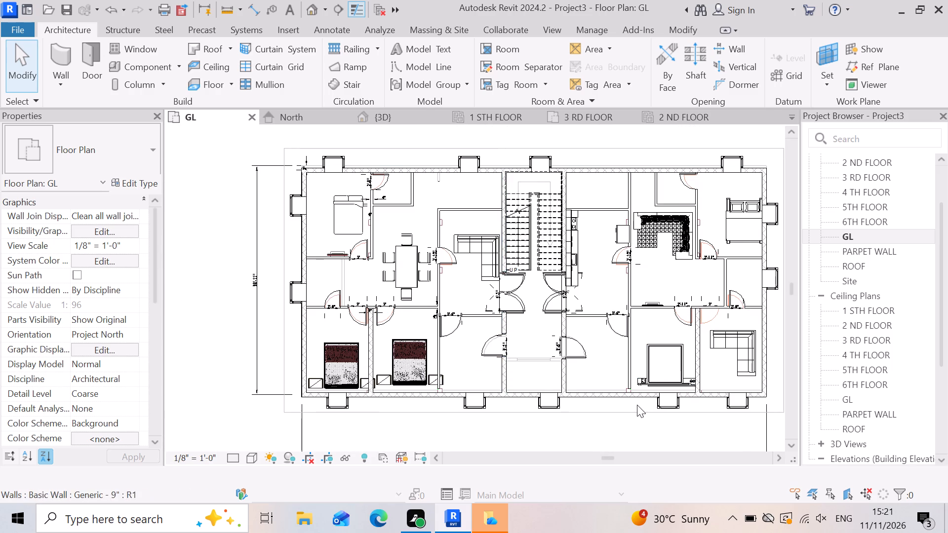
scroll(637, 405, up, 6)
click(595, 386)
scroll(595, 386, down, 11)
scroll(362, 304, up, 4)
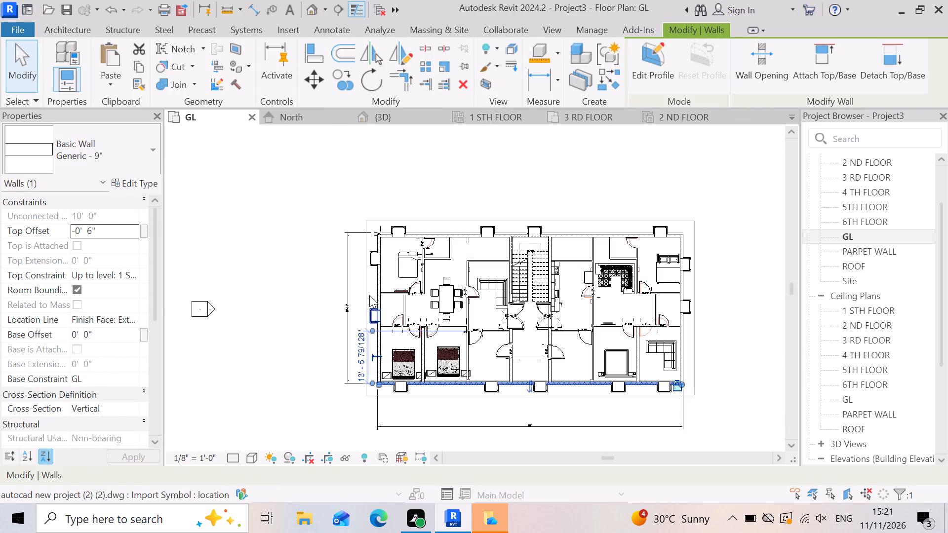
scroll(369, 295, up, 7)
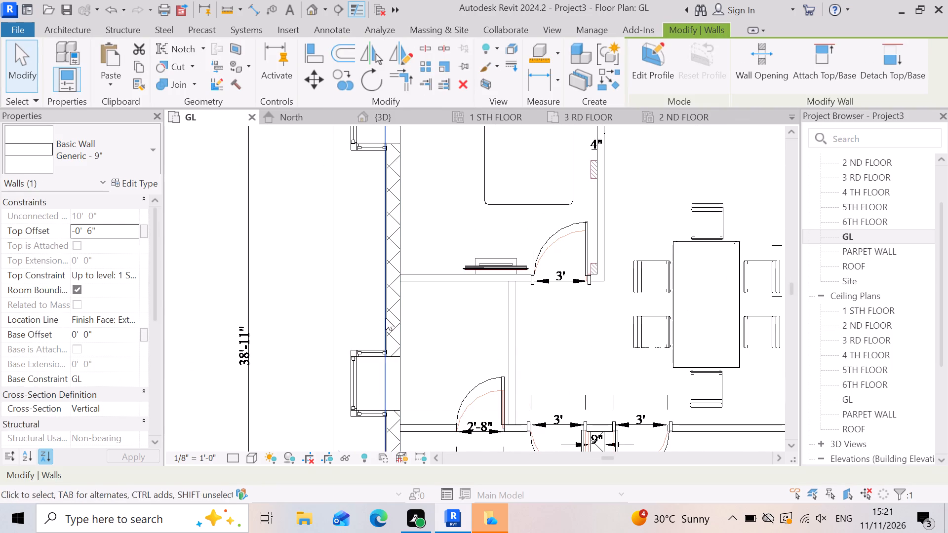
scroll(407, 324, up, 3)
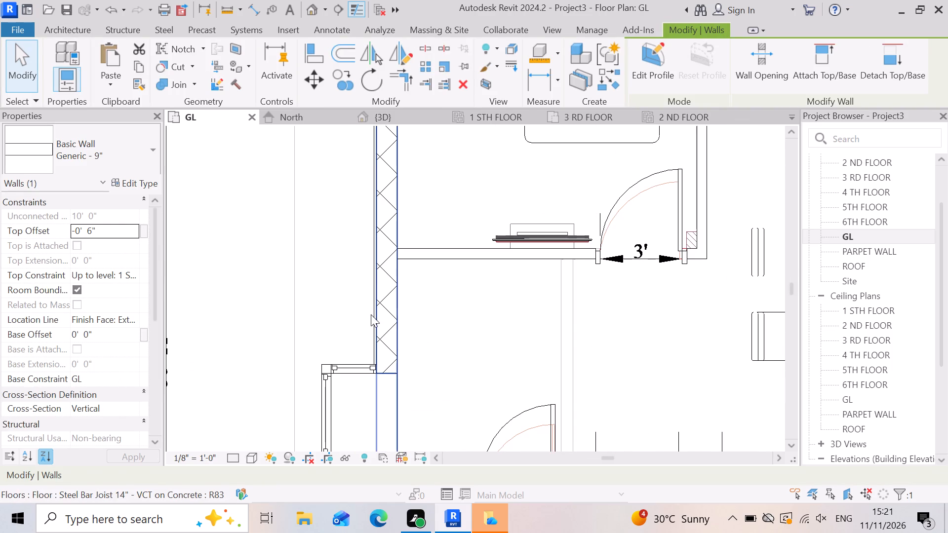
ctrl+click(382, 312)
scroll(381, 362, down, 9)
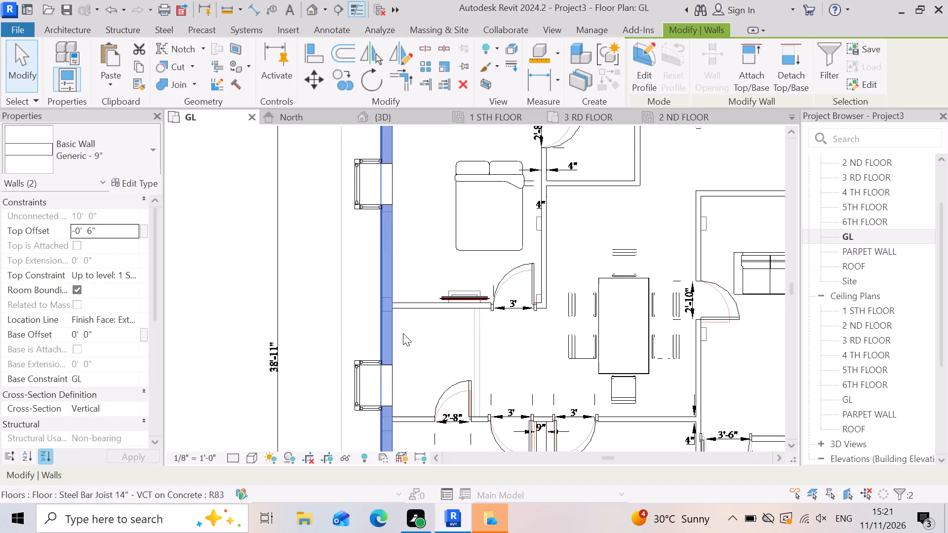
scroll(501, 213, up, 9)
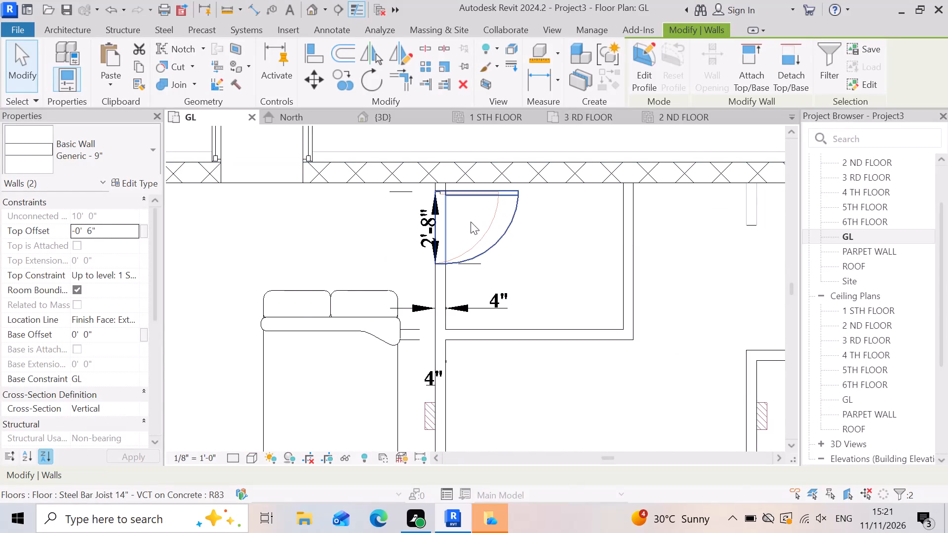
ctrl+click(459, 169)
scroll(264, 298, down, 6)
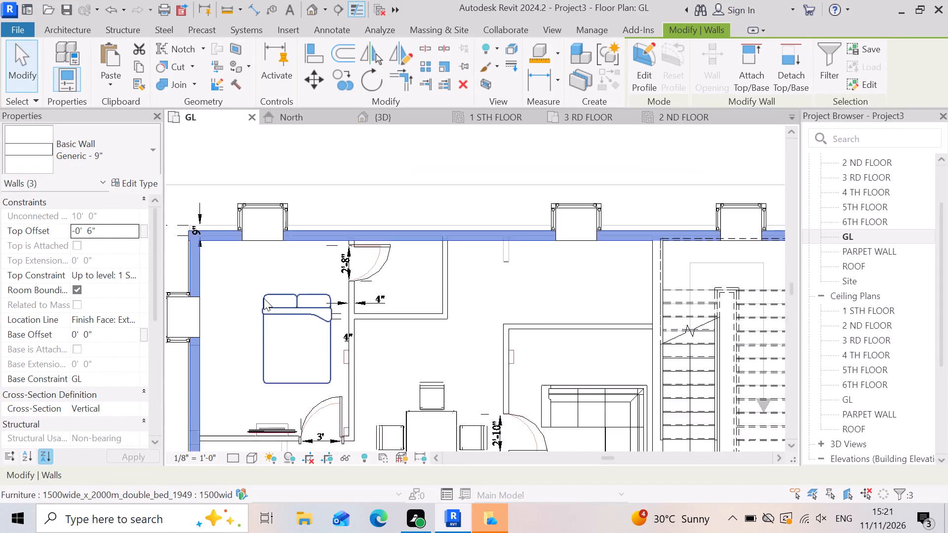
scroll(264, 298, down, 9)
scroll(515, 334, up, 8)
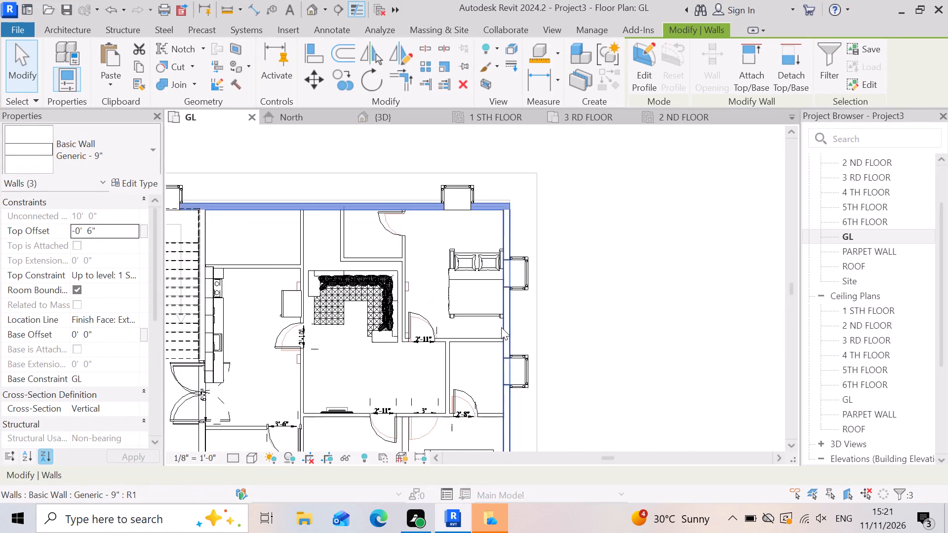
scroll(501, 327, up, 2)
ctrl+click(512, 327)
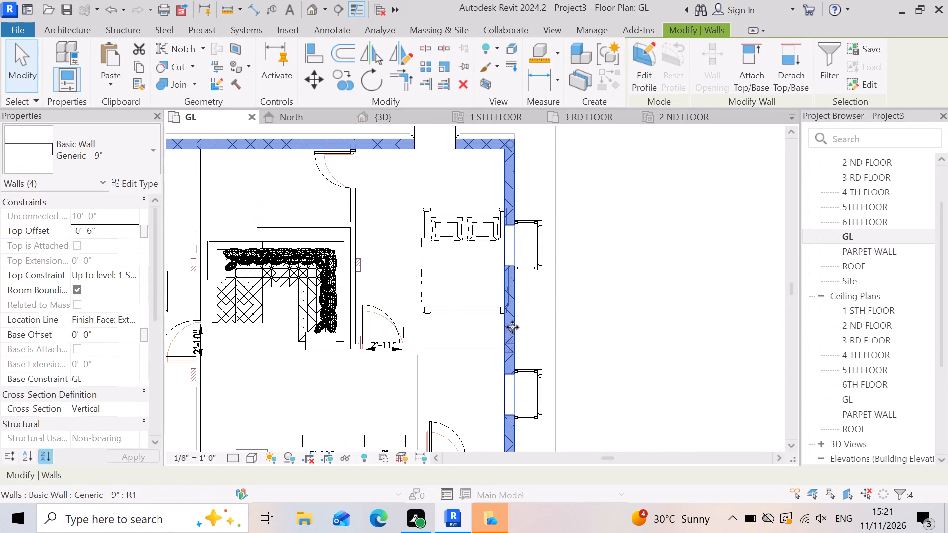
scroll(547, 312, down, 8)
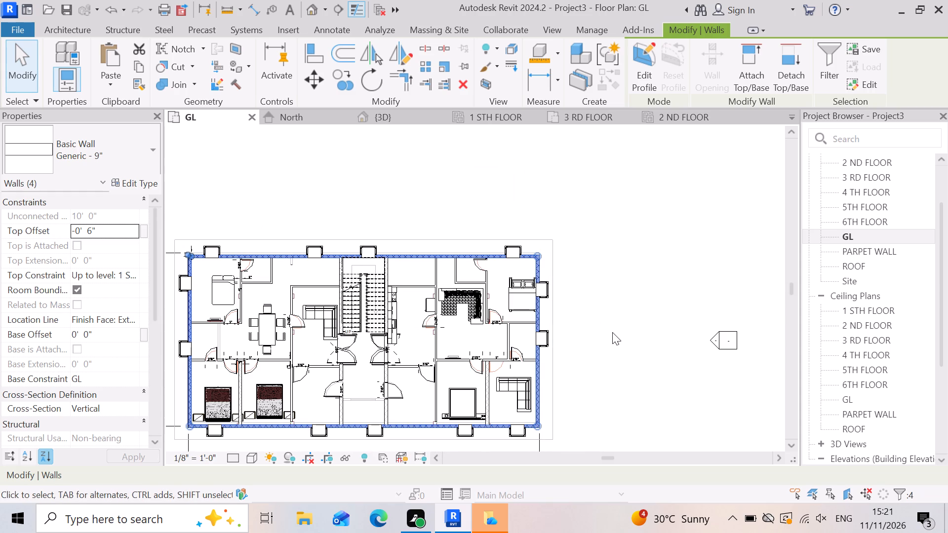
text(HH)
scroll(654, 304, down, 5)
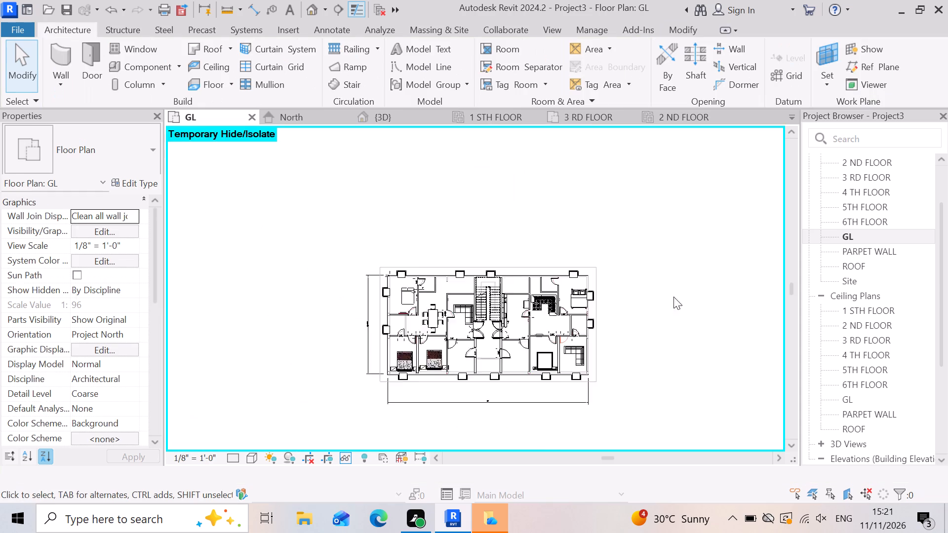
Start a sketched 2' x 4' ACT System ceiling on level GL and open the GL ceiling plan for its boundary.
scroll(479, 365, up, 13)
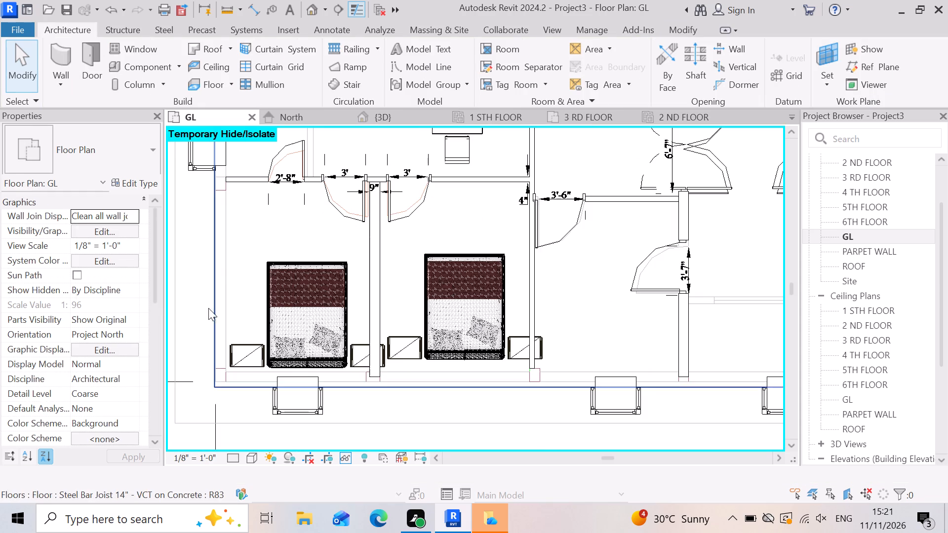
scroll(274, 298, down, 6)
scroll(434, 327, down, 4)
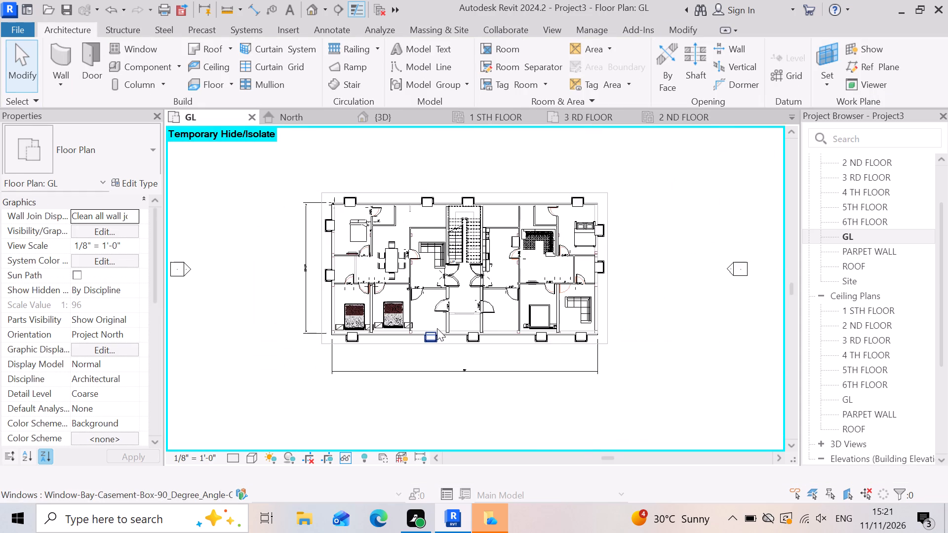
click(229, 75)
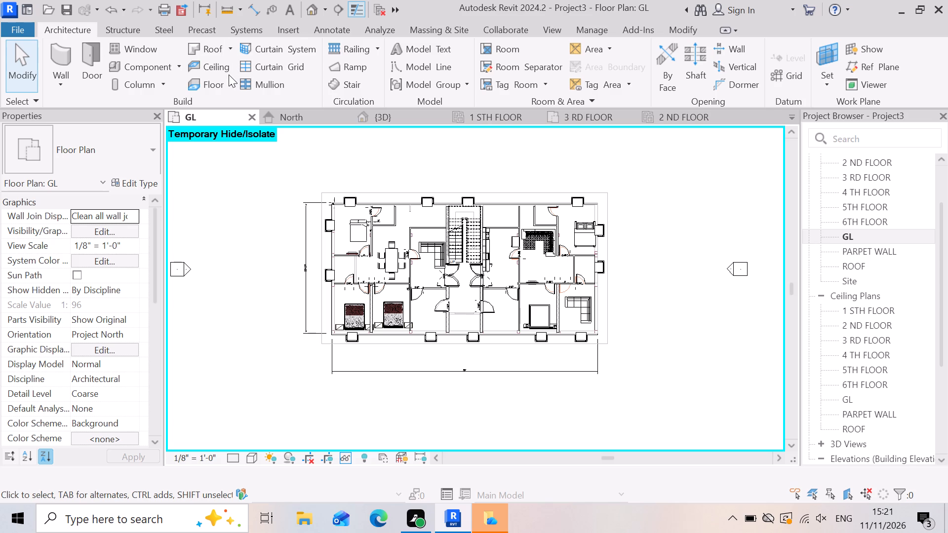
click(225, 74)
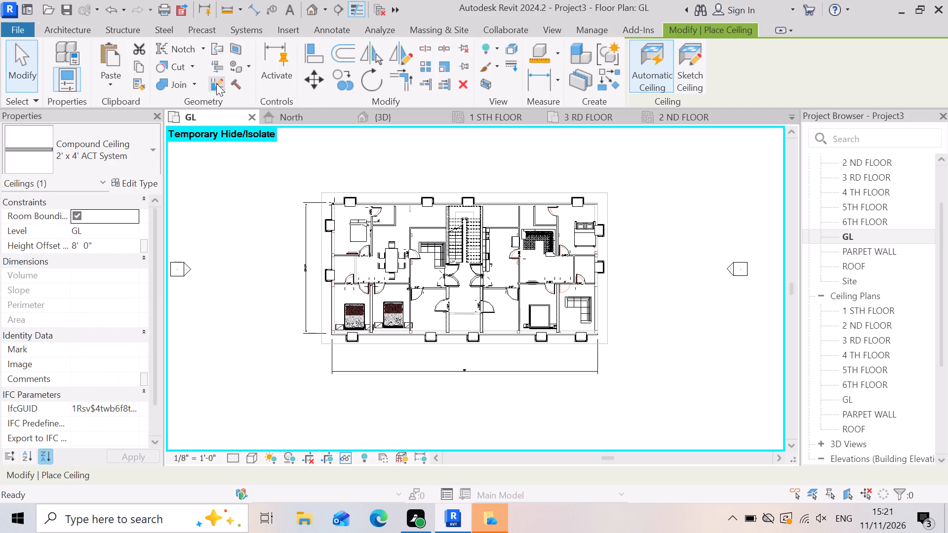
scroll(615, 253, up, 3)
scroll(573, 251, up, 2)
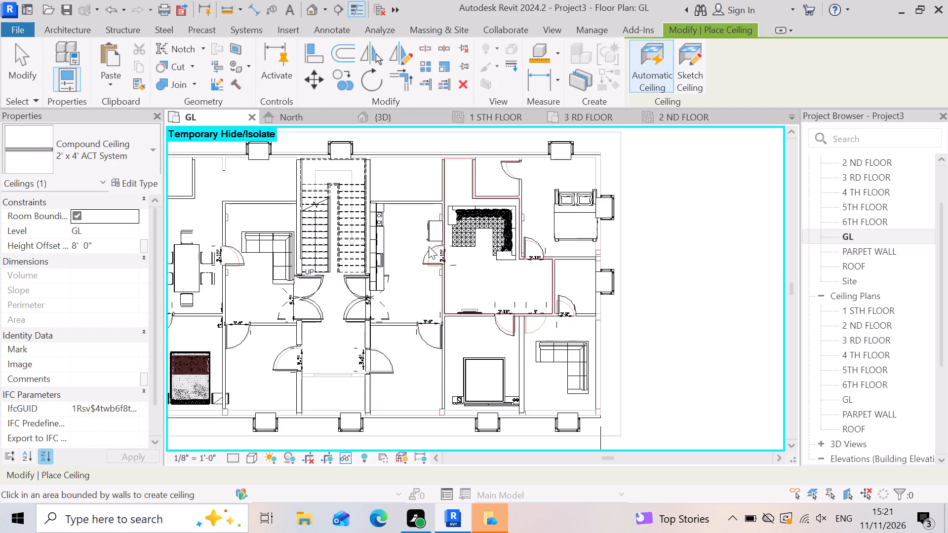
scroll(531, 271, down, 3)
click(684, 64)
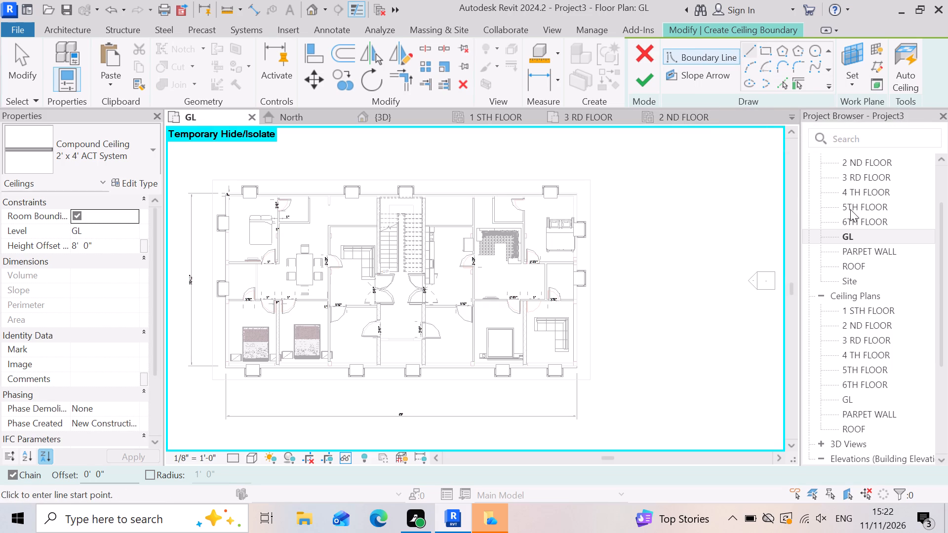
double_click(861, 398)
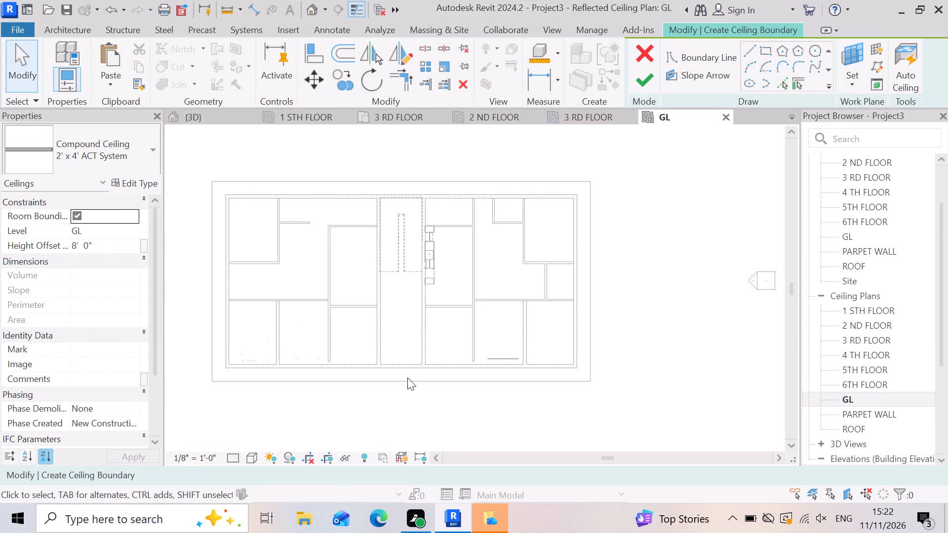
Draw a rectangular ceiling boundary between opposite outer corners of the exterior walls and finish the GL ceiling.
scroll(563, 357, down, 3)
scroll(542, 338, up, 3)
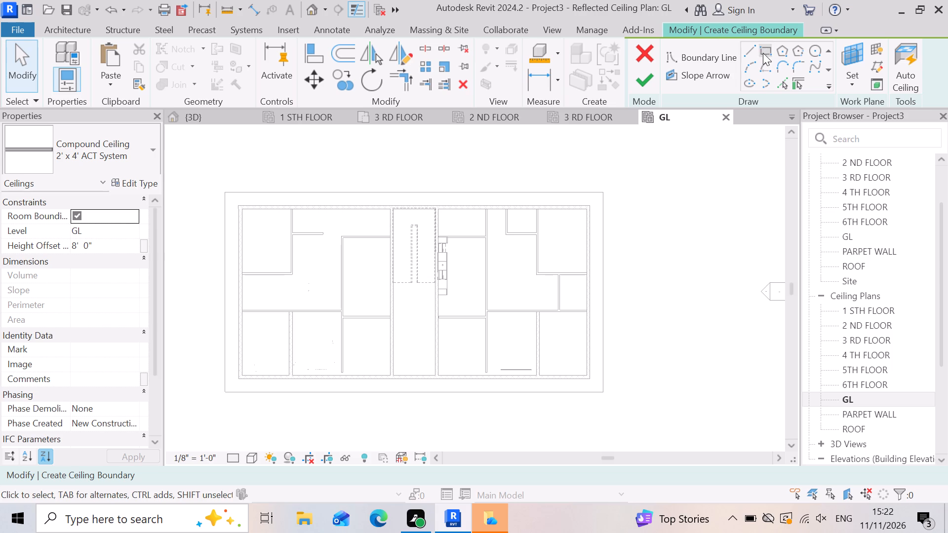
click(763, 53)
scroll(282, 237, up, 5)
scroll(434, 232, up, 1)
scroll(436, 232, down, 3)
scroll(355, 204, down, 4)
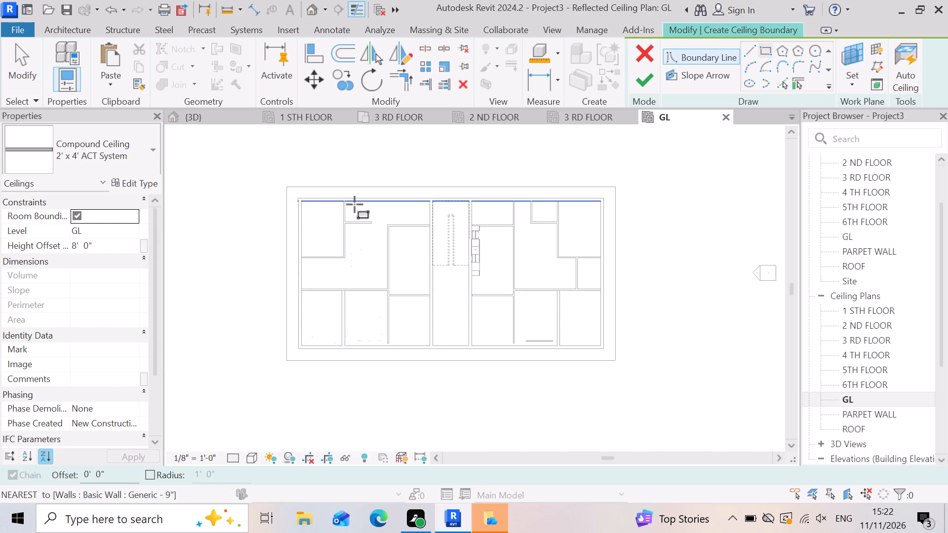
scroll(637, 195, up, 5)
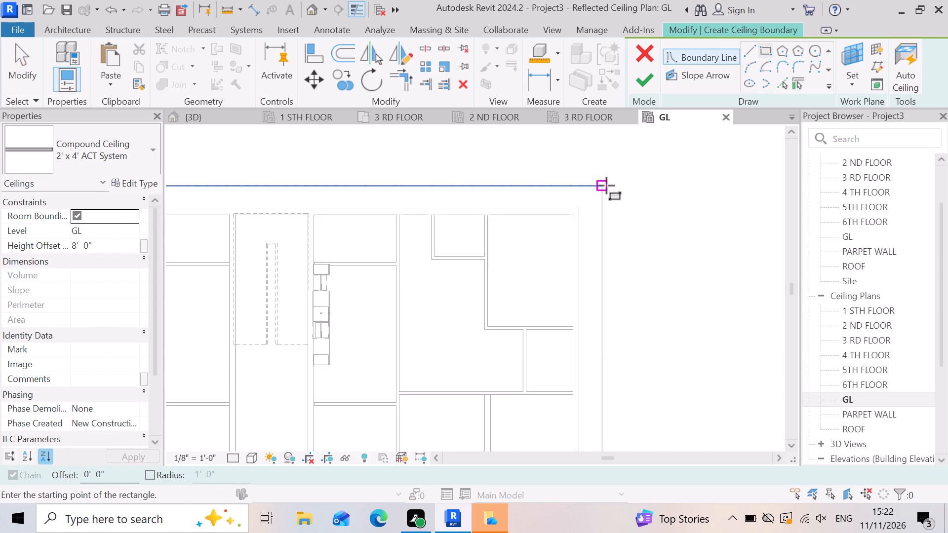
scroll(606, 186, up, 2)
scroll(617, 202, down, 7)
scroll(259, 210, up, 14)
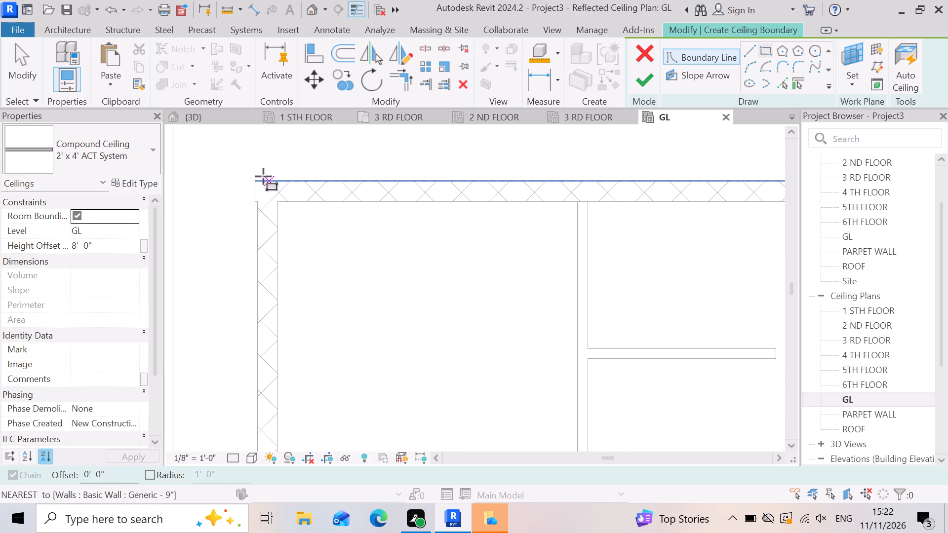
click(253, 180)
scroll(266, 188, down, 8)
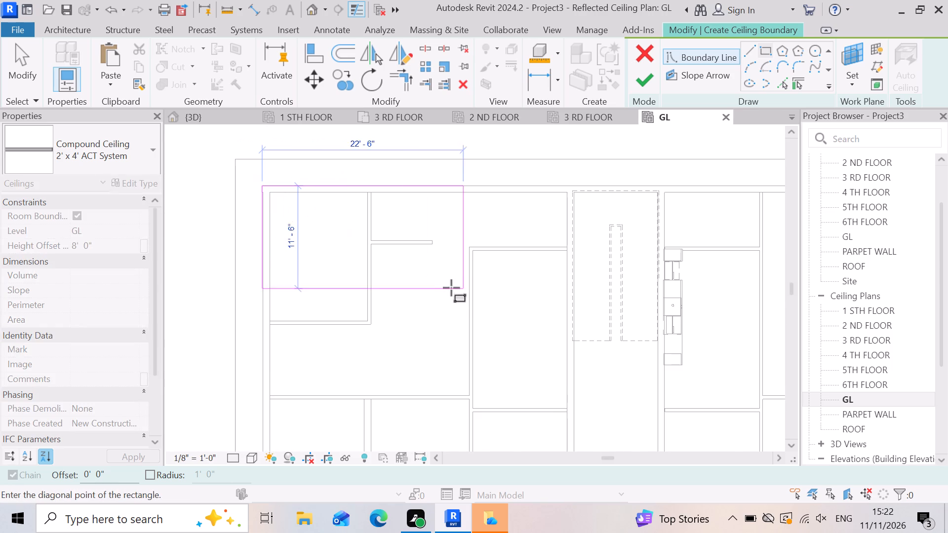
scroll(440, 273, down, 9)
scroll(606, 349, up, 3)
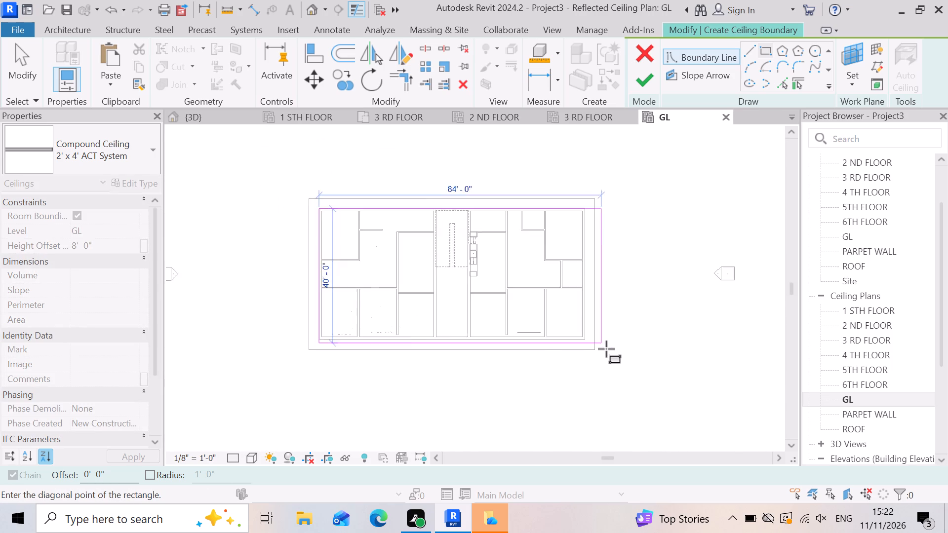
scroll(606, 349, up, 6)
scroll(554, 324, up, 7)
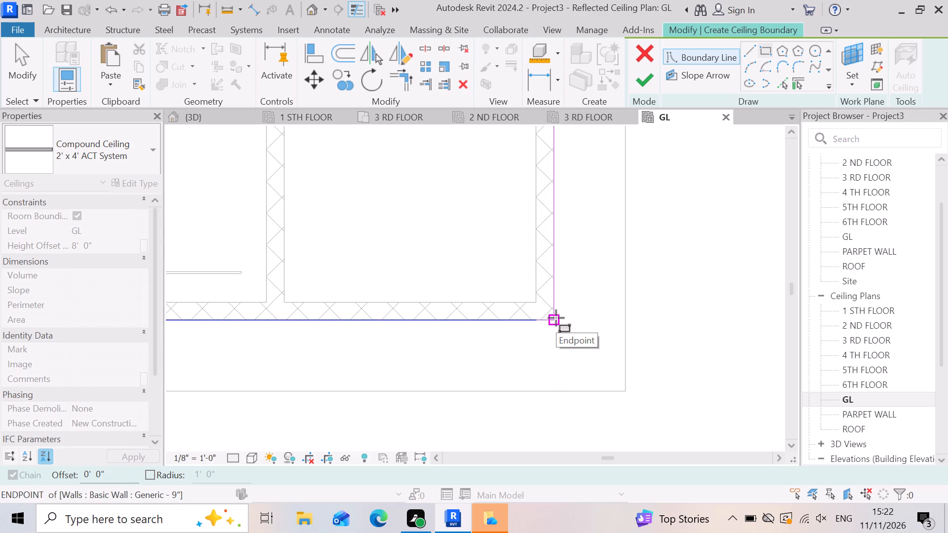
click(556, 318)
scroll(525, 310, down, 8)
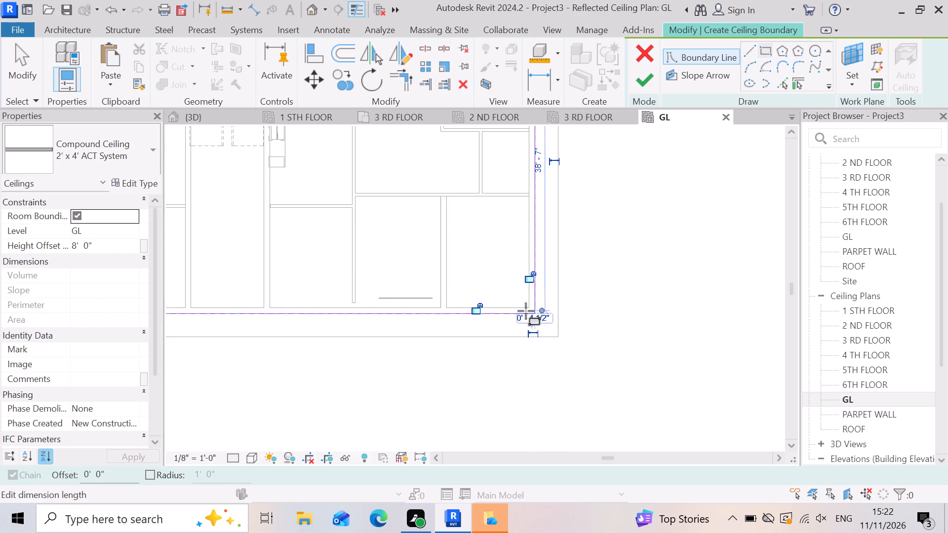
click(657, 79)
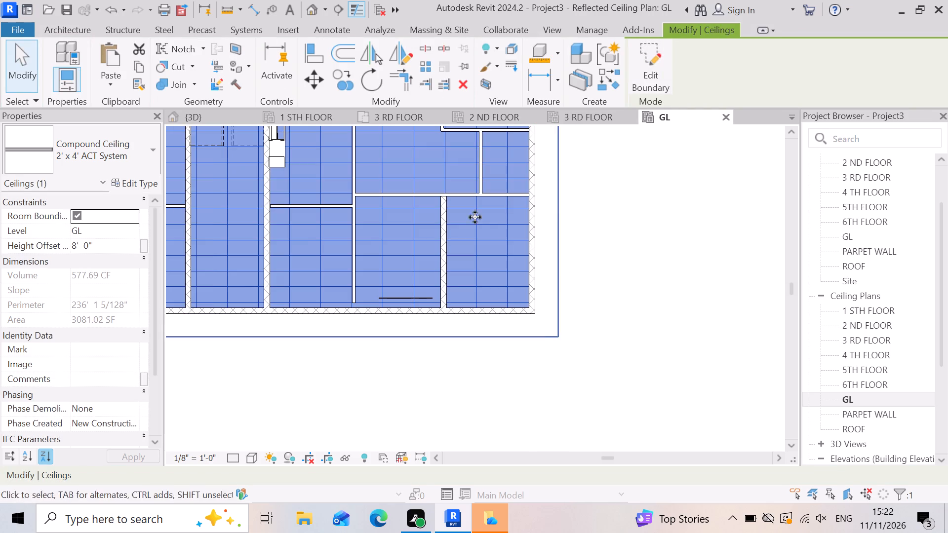
Check the new ground-storey ceiling in the sectioned {3D} view.
scroll(485, 224, down, 7)
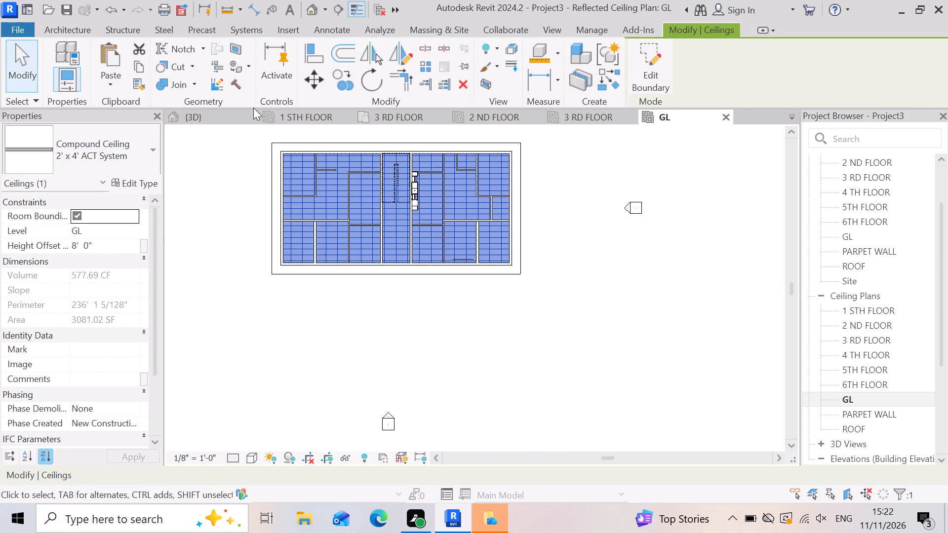
click(218, 117)
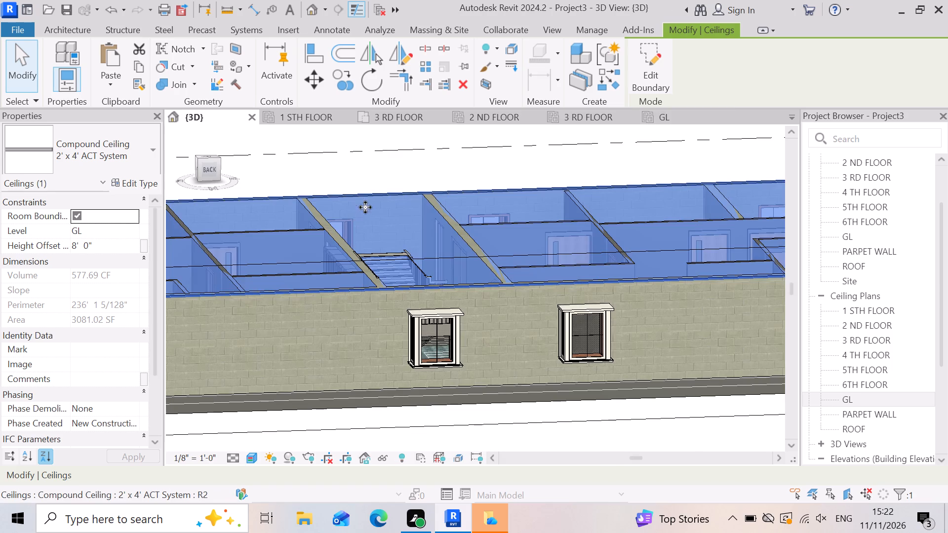
scroll(377, 205, down, 6)
click(503, 342)
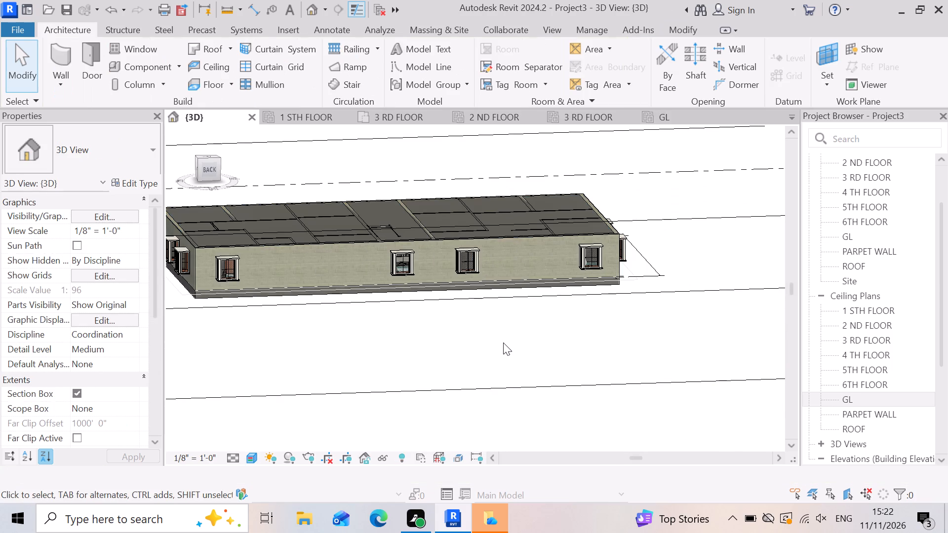
scroll(292, 238, up, 17)
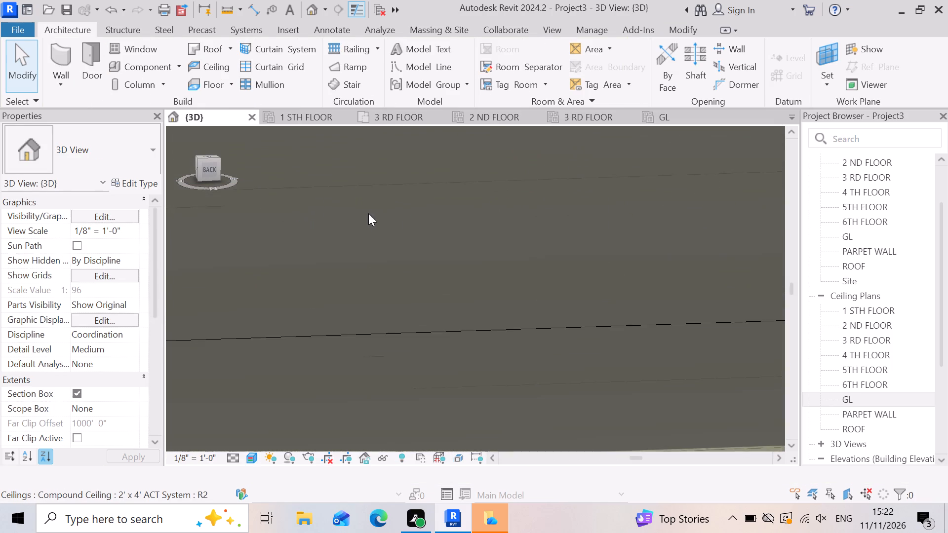
Examine the GL 2' x 4' ACT System ceiling's fit at the exterior wall corners and over the rooms in the {3D} view.
scroll(468, 256, down, 7)
scroll(411, 262, down, 3)
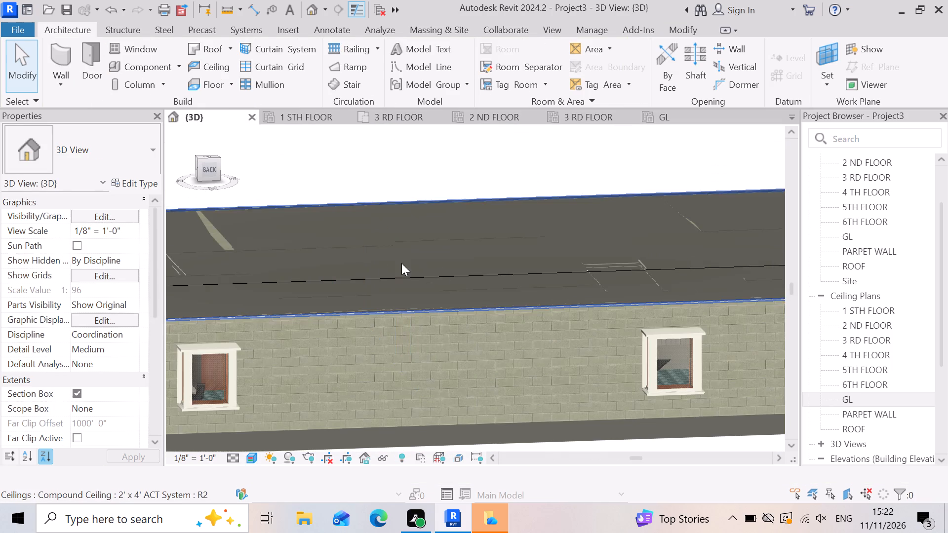
scroll(424, 266, down, 3)
scroll(197, 314, up, 7)
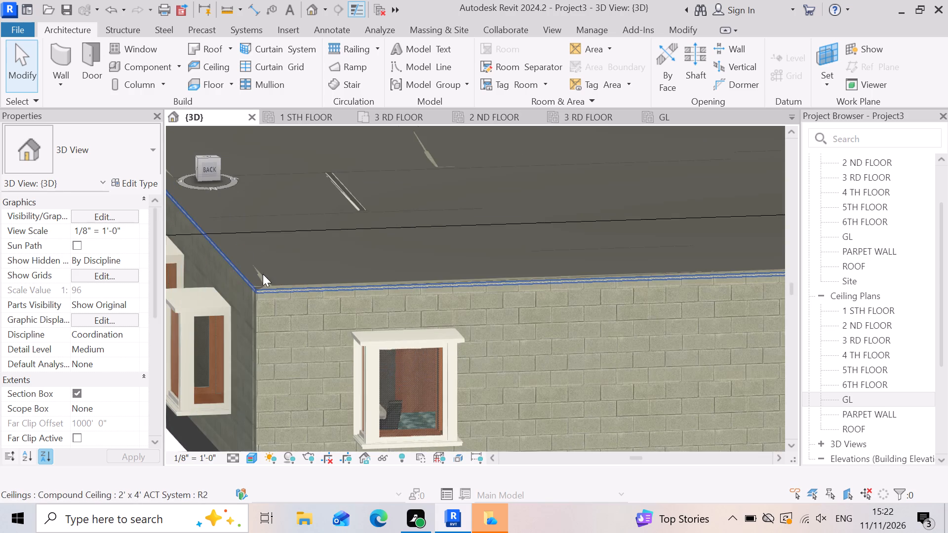
scroll(263, 274, up, 6)
scroll(323, 278, down, 2)
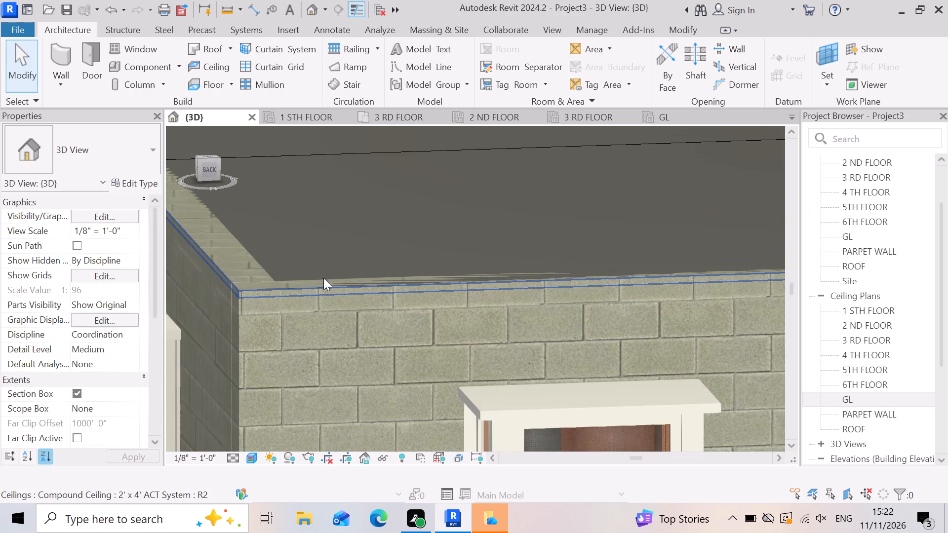
scroll(323, 278, down, 10)
scroll(287, 268, up, 6)
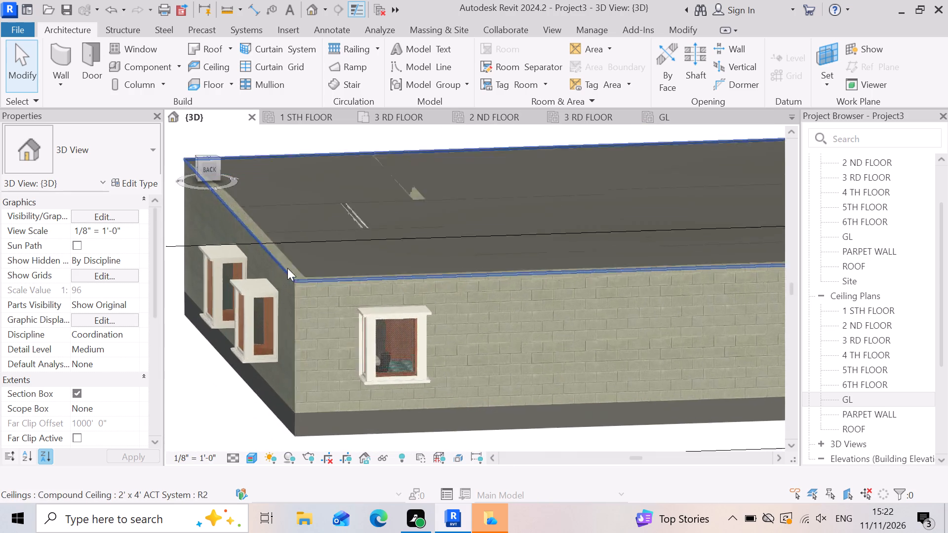
scroll(287, 268, up, 2)
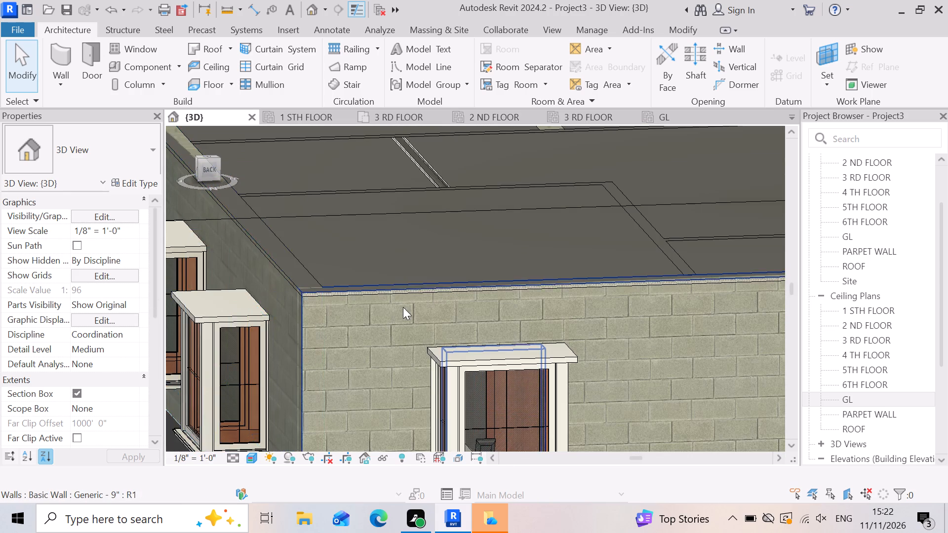
scroll(364, 287, up, 6)
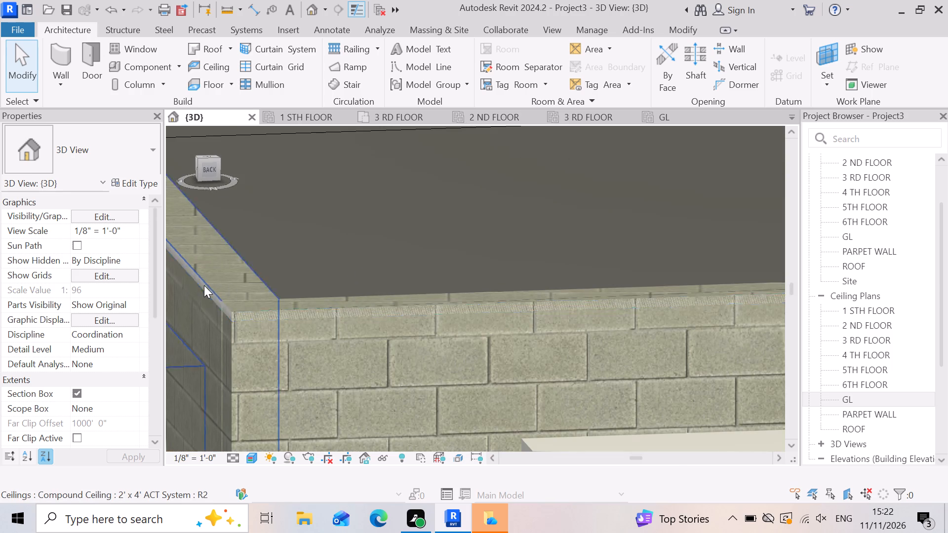
scroll(207, 284, up, 4)
click(370, 247)
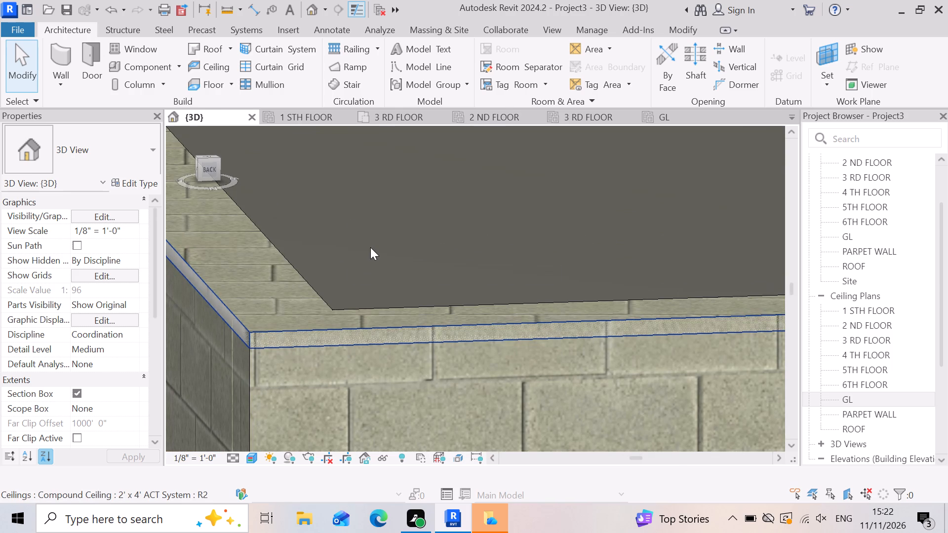
scroll(347, 246, down, 12)
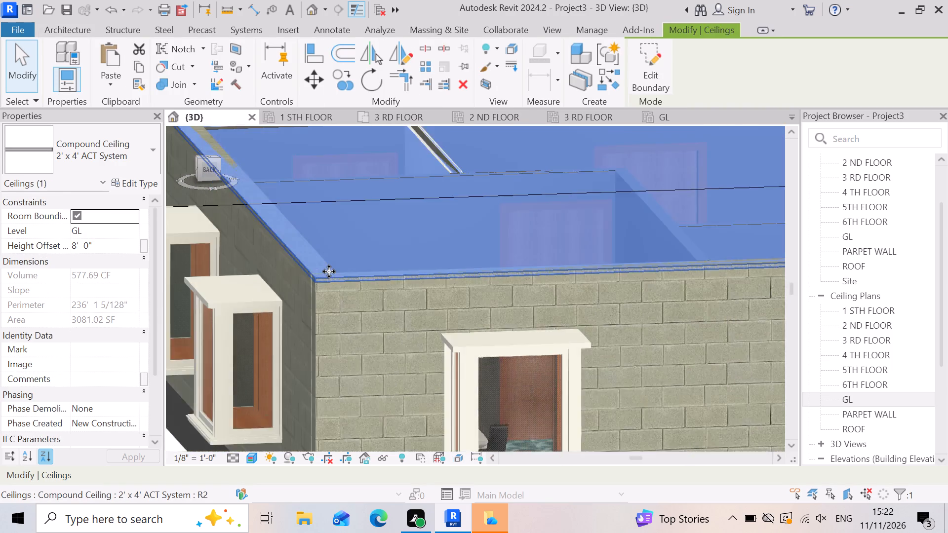
scroll(329, 271, down, 5)
scroll(264, 209, up, 5)
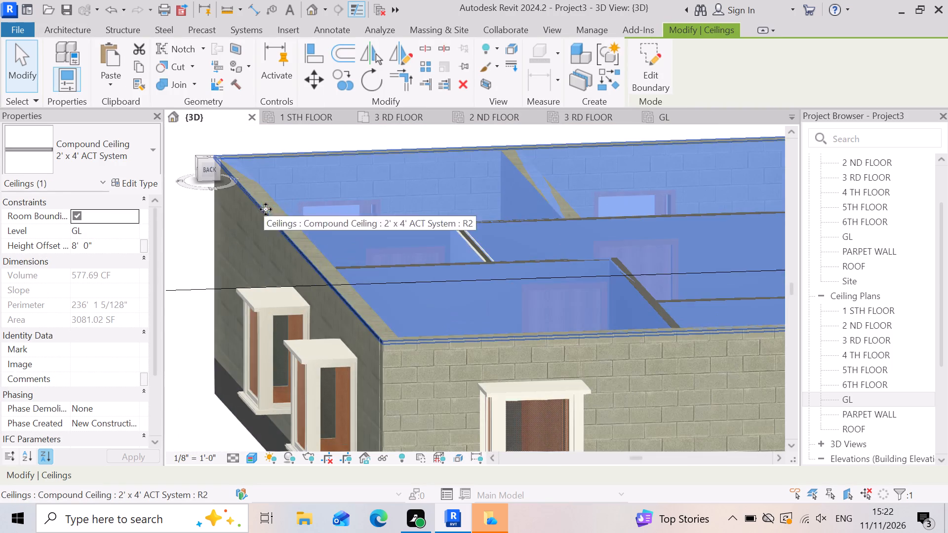
scroll(266, 209, up, 3)
scroll(249, 267, down, 7)
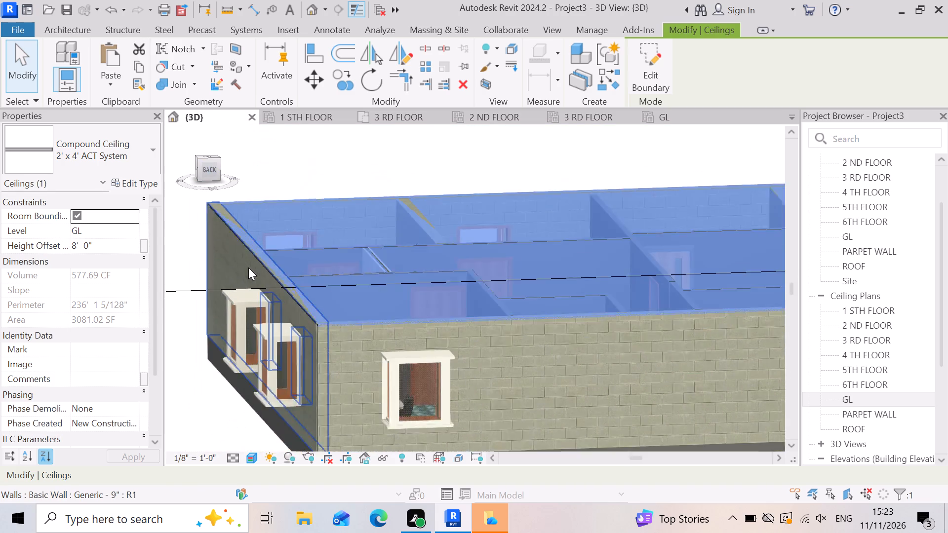
scroll(248, 266, down, 8)
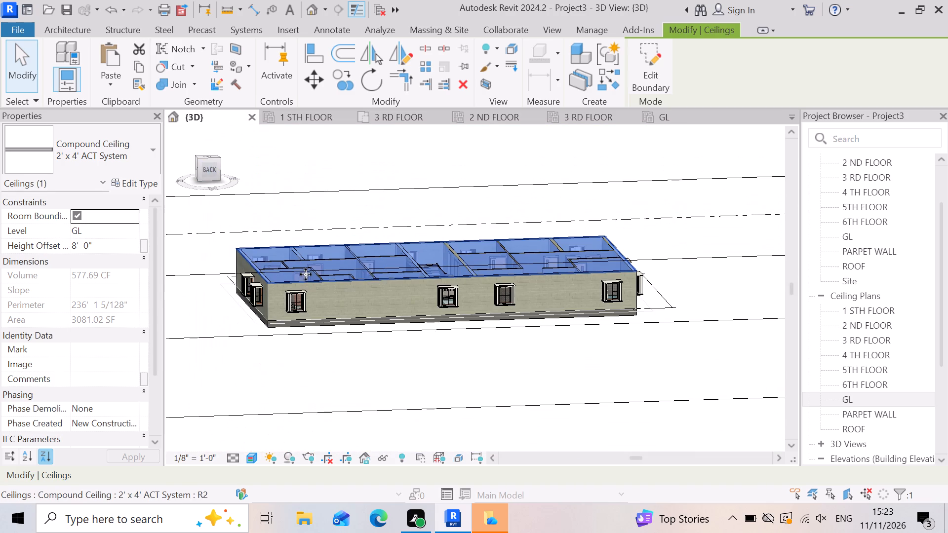
scroll(380, 273, up, 8)
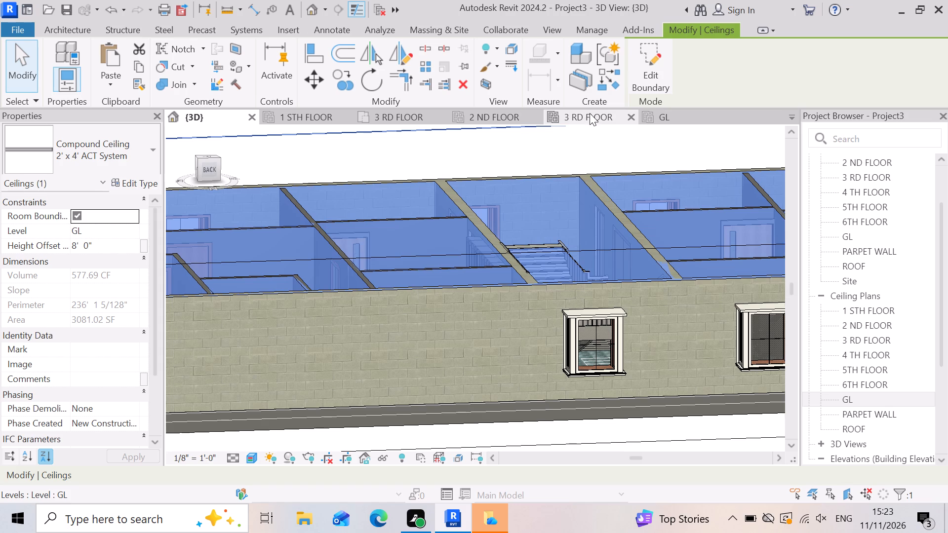
Examine the ceiling grid in the GL ceiling plan, checking the boundary corners against the exterior walls.
click(692, 116)
scroll(485, 246, down, 4)
scroll(414, 218, up, 4)
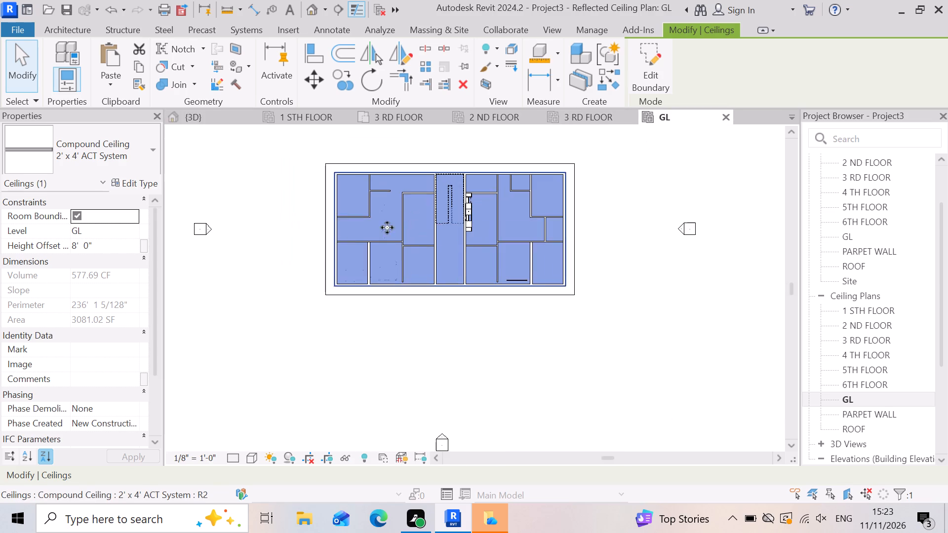
drag(295, 283, 290, 285)
scroll(344, 146, up, 6)
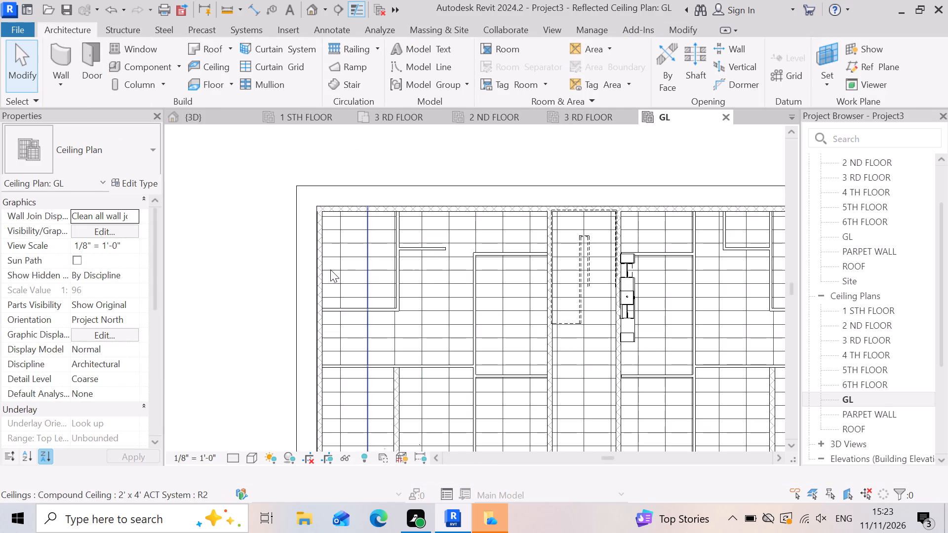
scroll(330, 269, down, 3)
scroll(370, 249, up, 5)
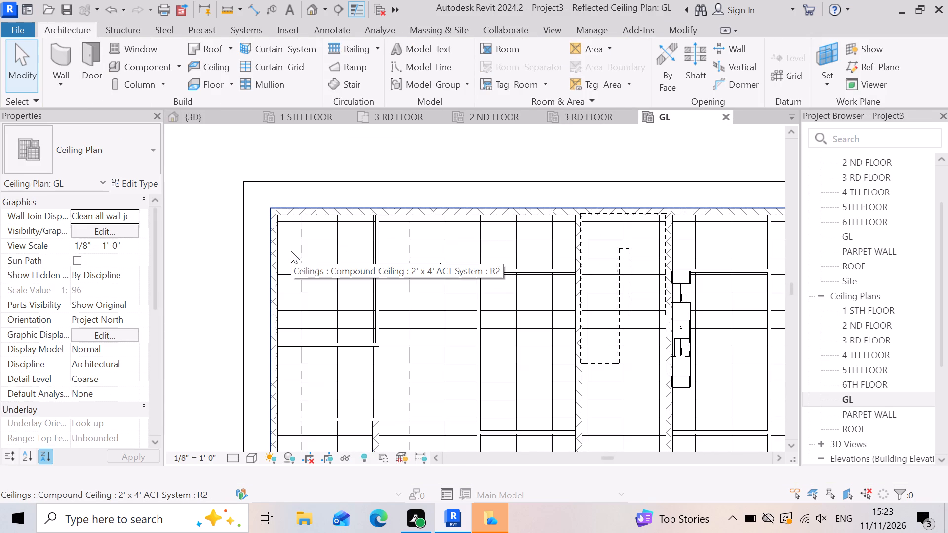
scroll(342, 241, up, 3)
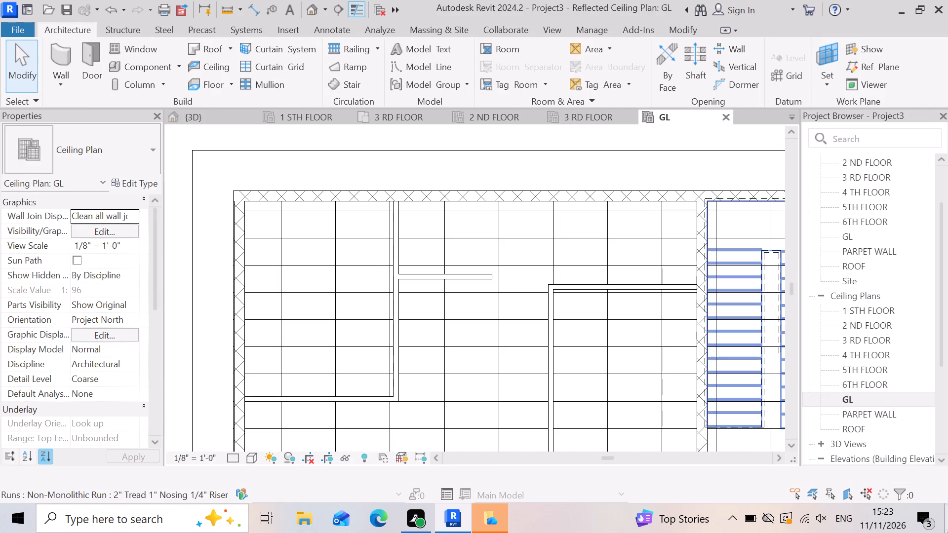
scroll(330, 171, down, 9)
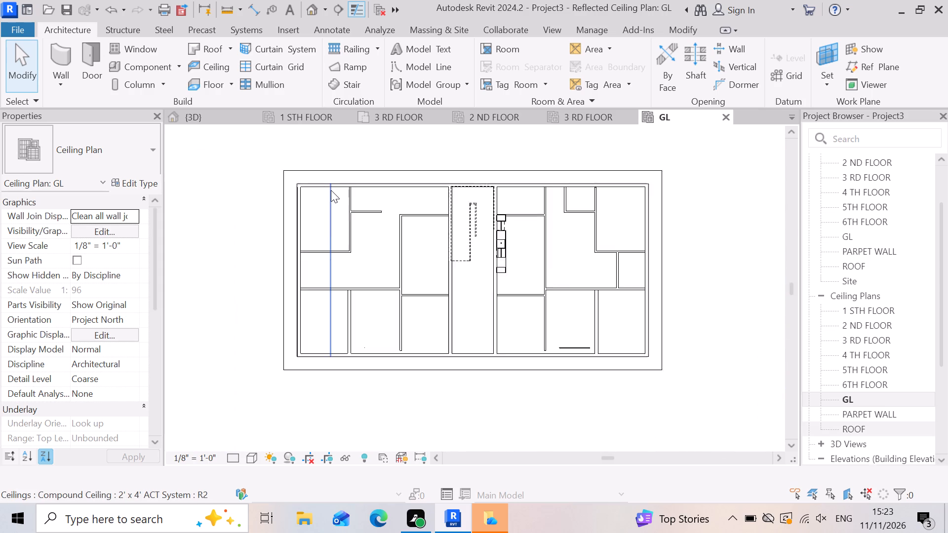
scroll(640, 327, up, 1)
scroll(591, 321, up, 6)
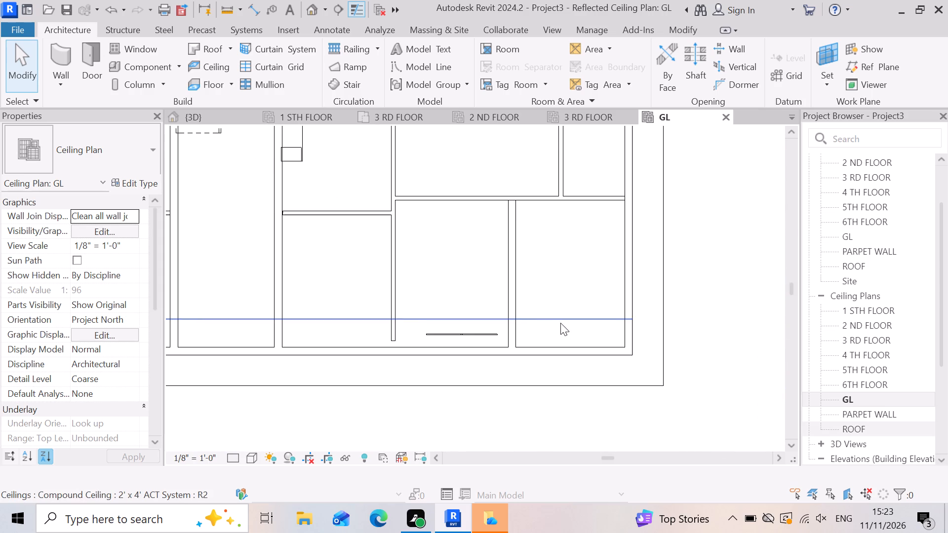
scroll(609, 347, down, 3)
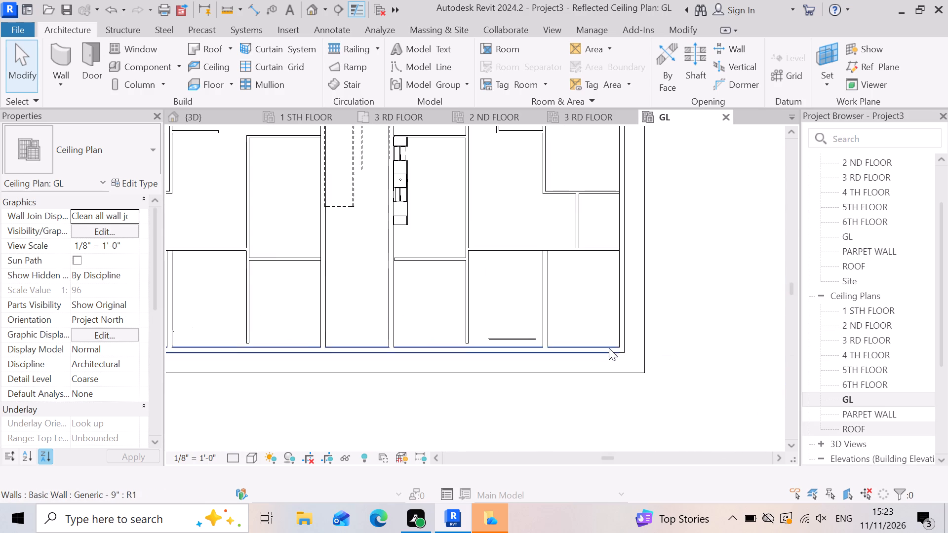
scroll(575, 317, up, 6)
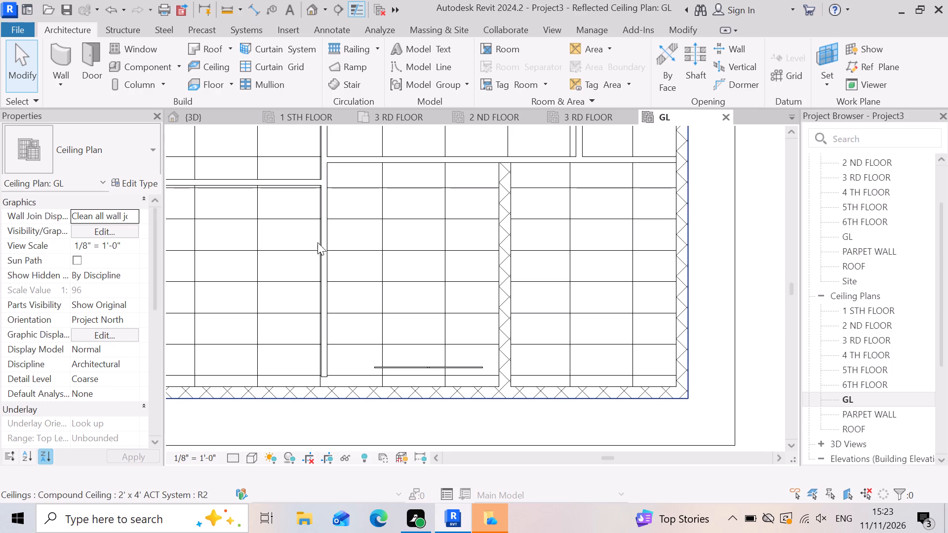
scroll(537, 346, down, 3)
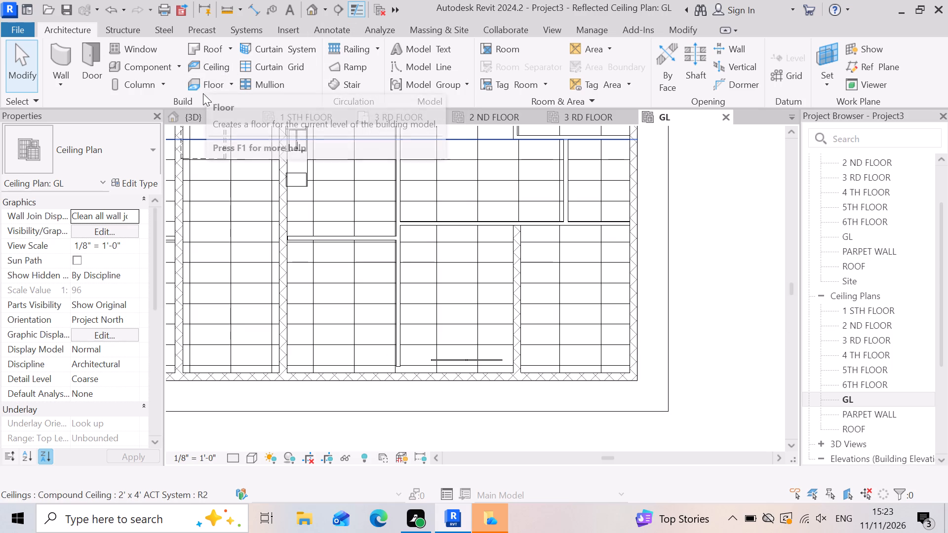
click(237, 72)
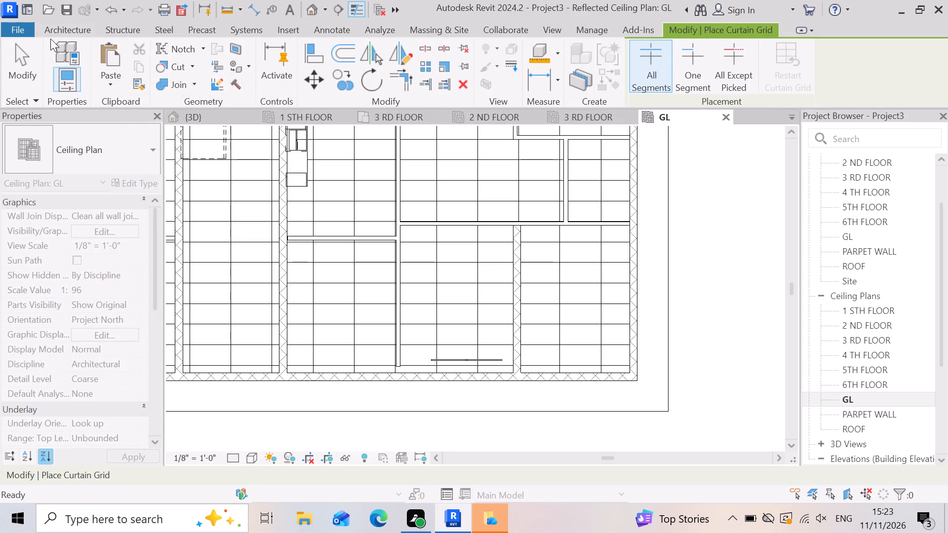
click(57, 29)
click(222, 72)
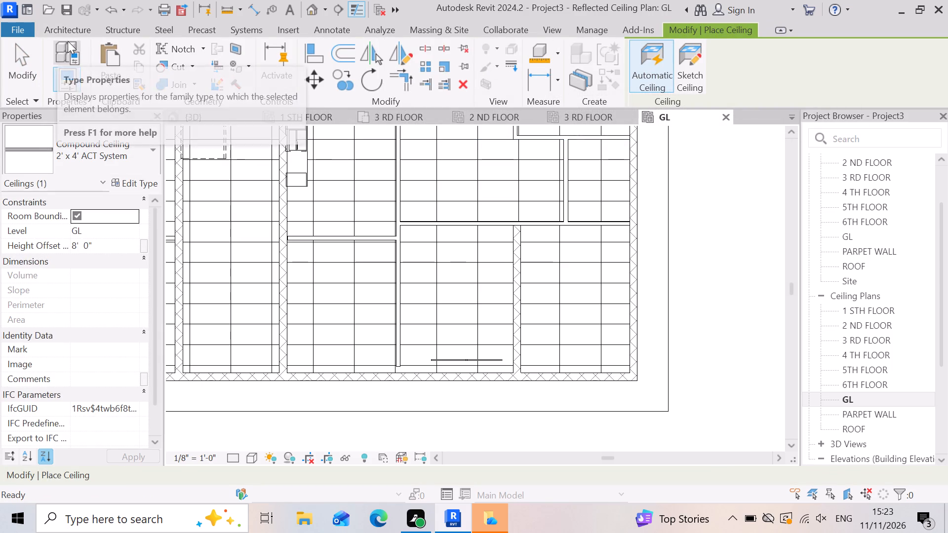
Start placing a component and browse for a family to load in the US library's Lighting, Architectural, Internal folder.
click(72, 27)
click(178, 71)
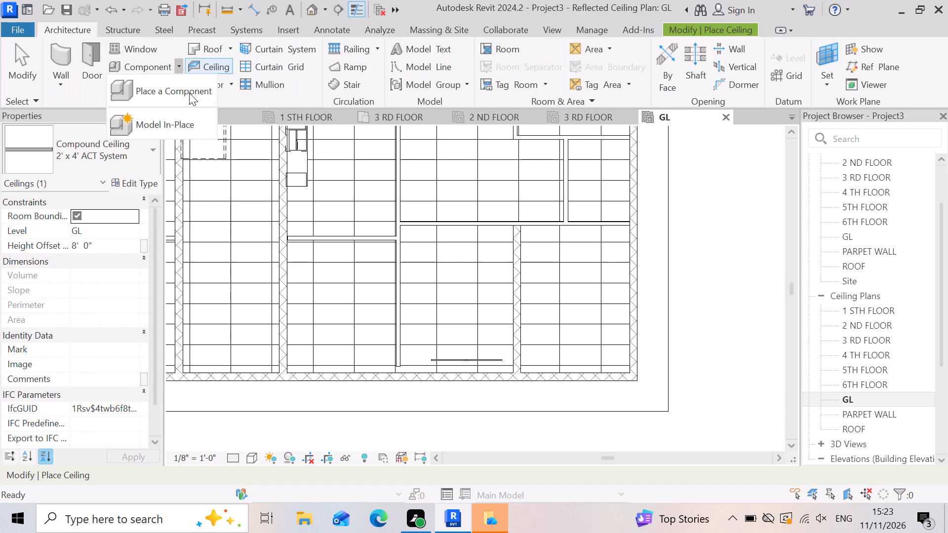
click(179, 90)
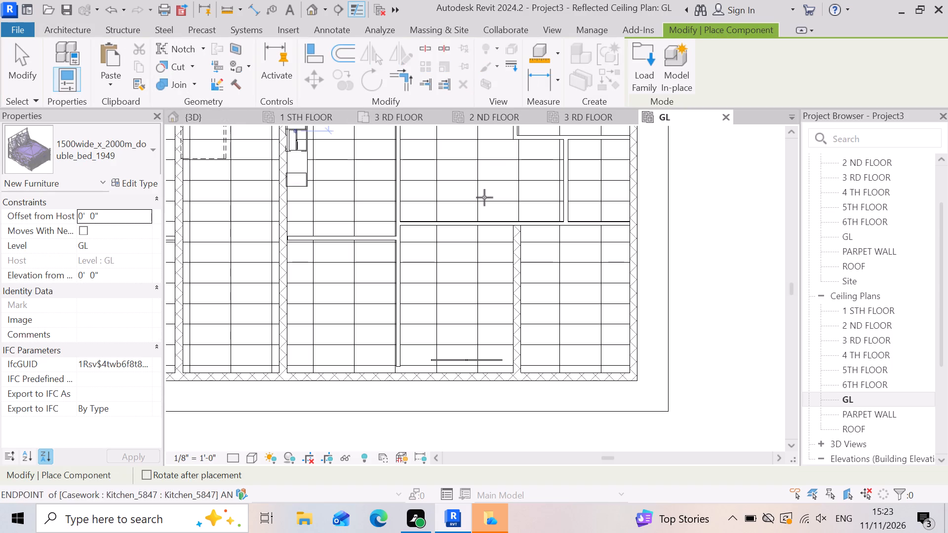
click(649, 76)
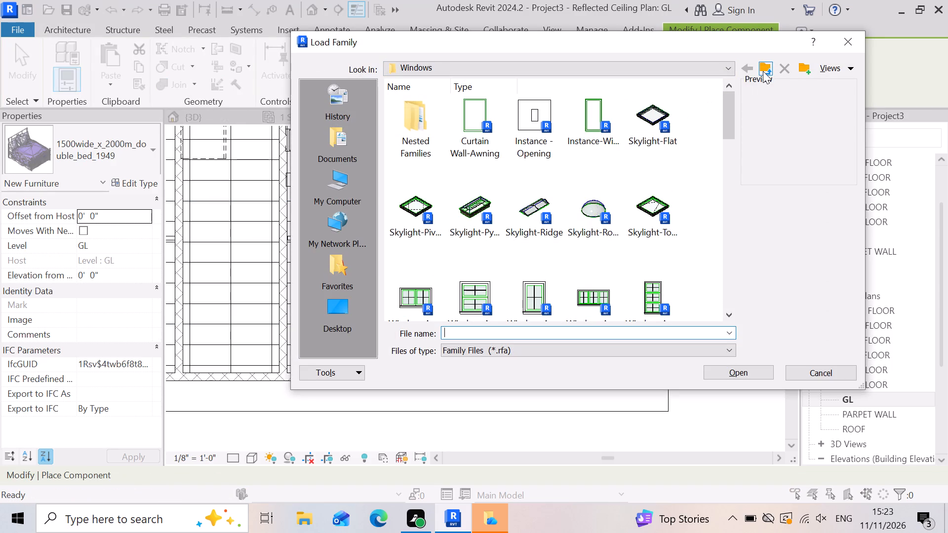
click(763, 71)
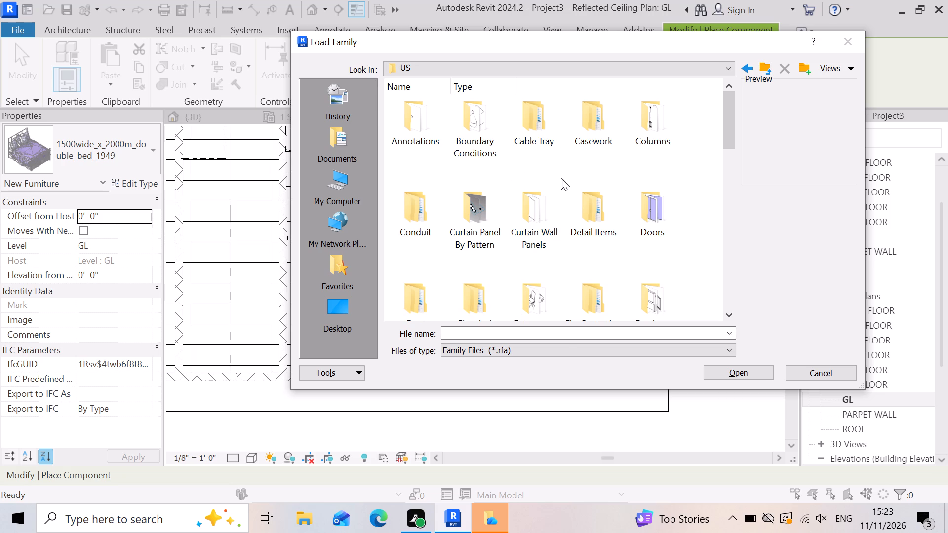
scroll(502, 200, down, 1)
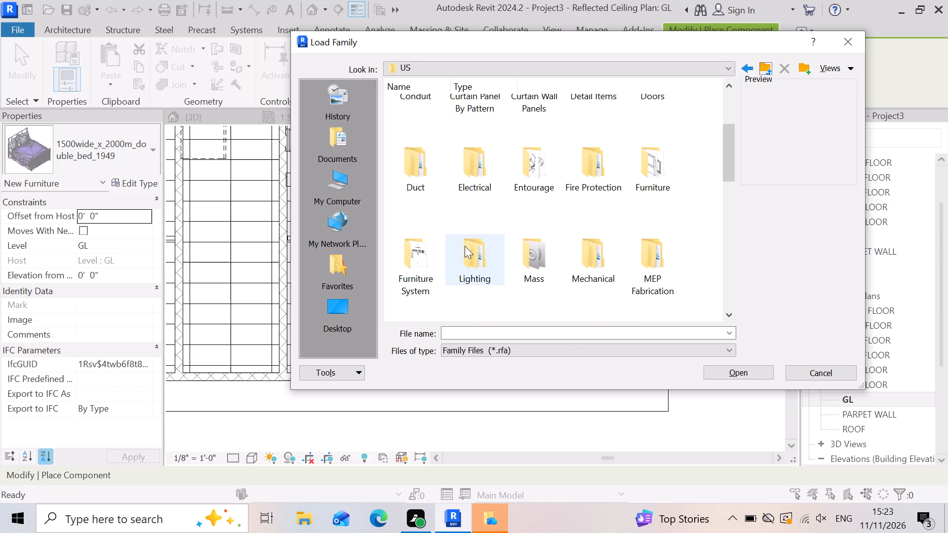
scroll(517, 261, down, 4)
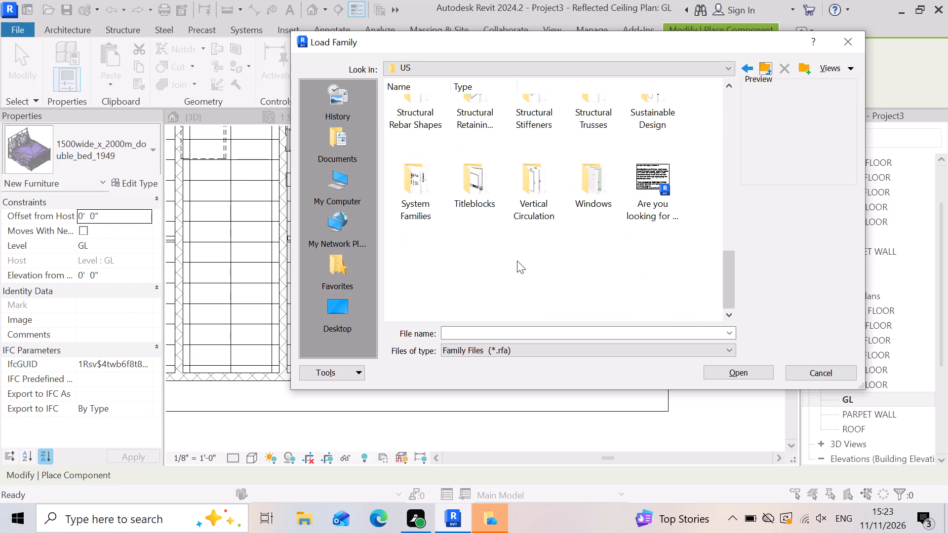
scroll(516, 261, up, 2)
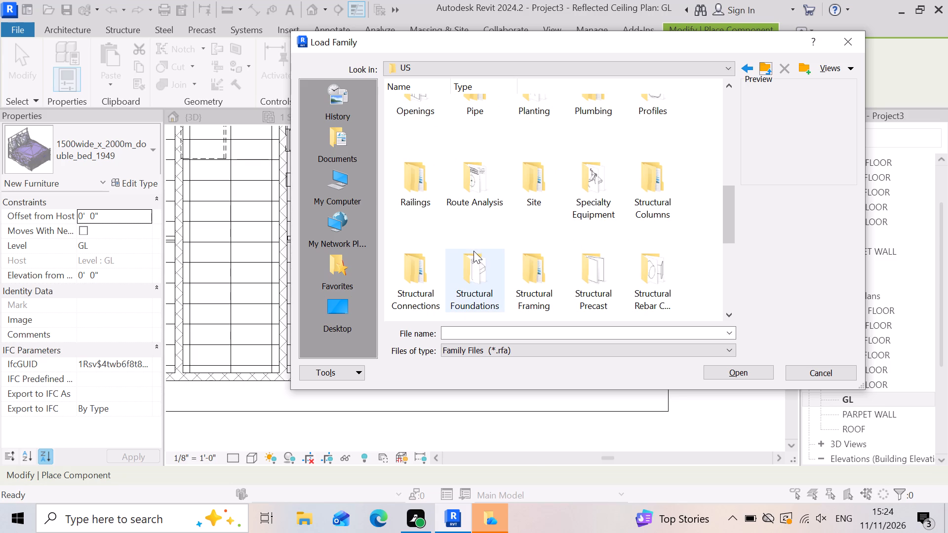
scroll(505, 269, up, 2)
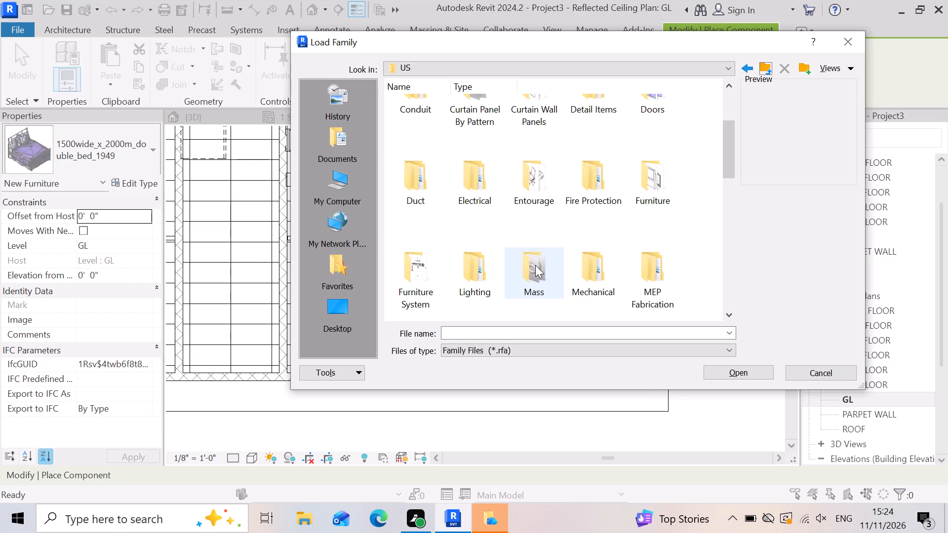
scroll(538, 276, up, 2)
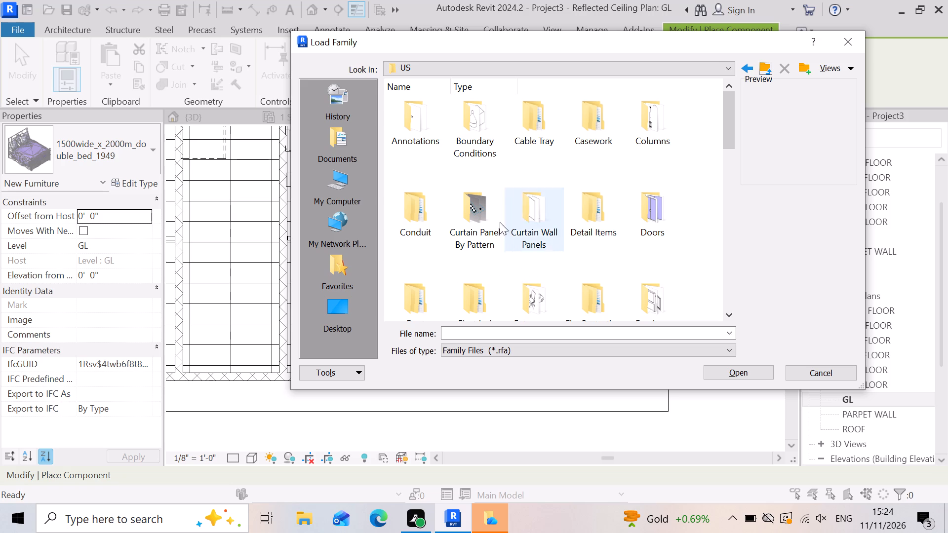
scroll(494, 228, down, 1)
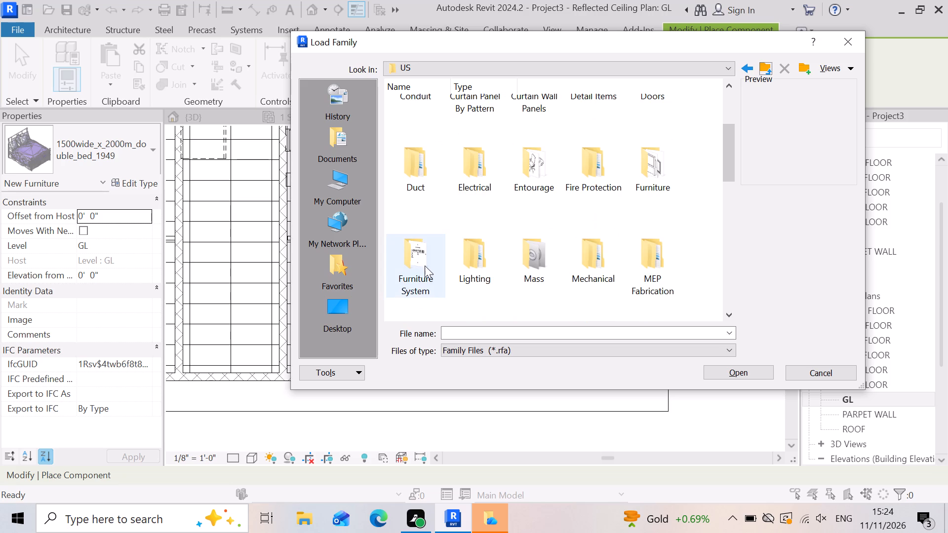
double_click(475, 264)
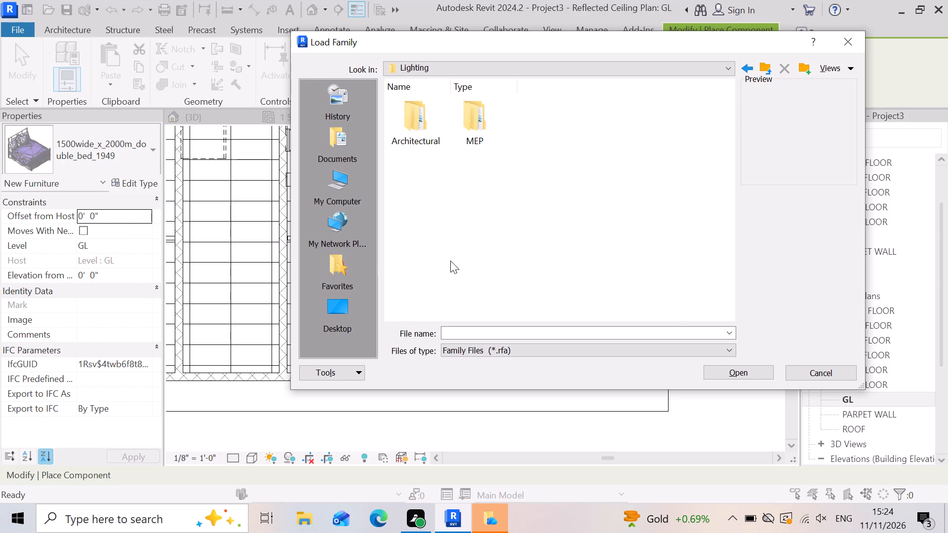
double_click(420, 138)
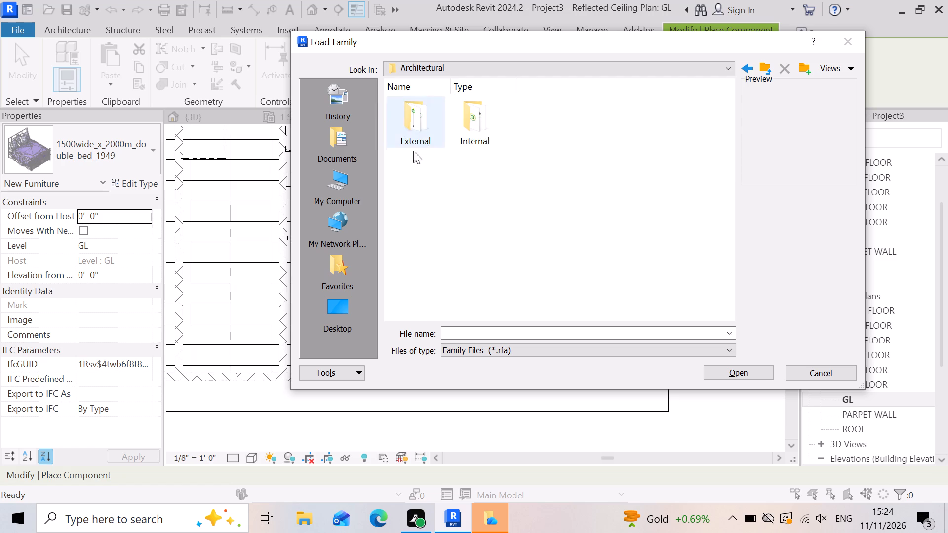
double_click(472, 119)
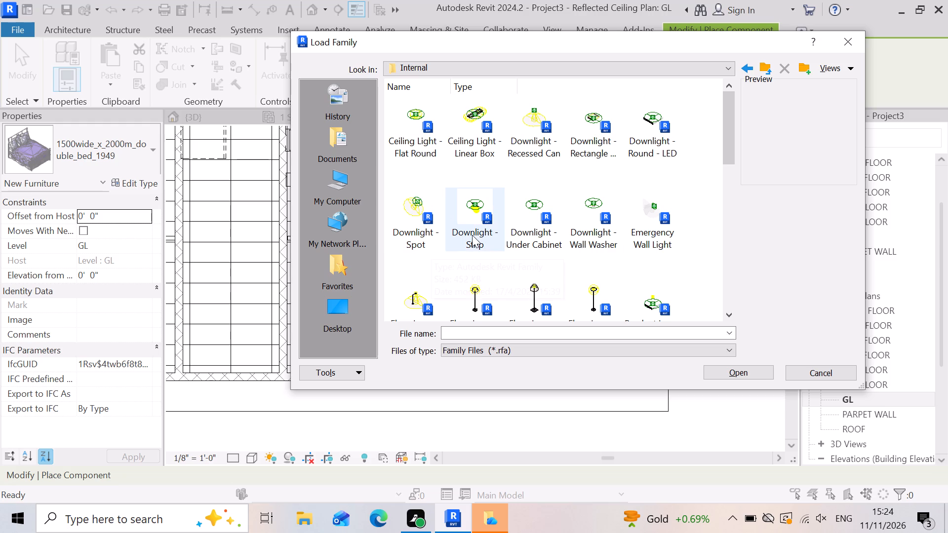
Look through the internal lighting families for a light fixture to load.
scroll(470, 237, down, 1)
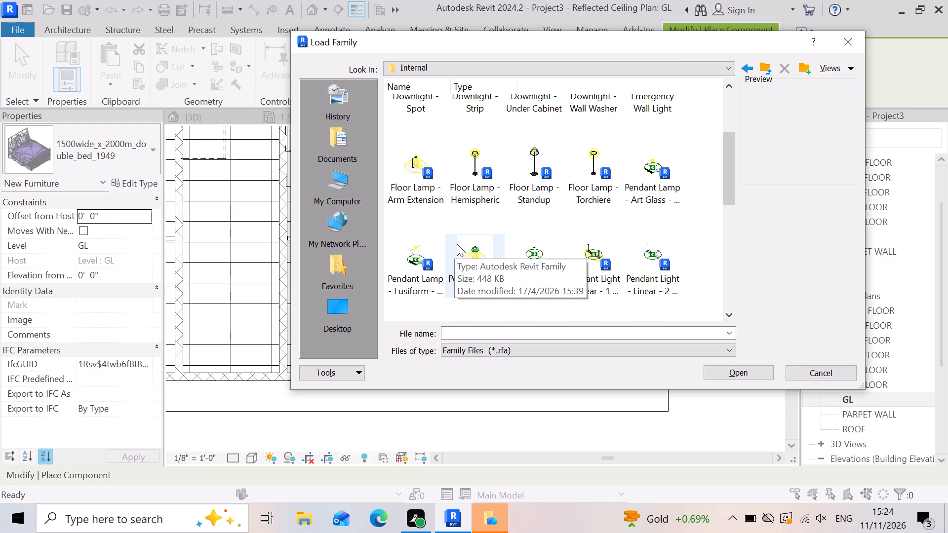
scroll(456, 244, down, 1)
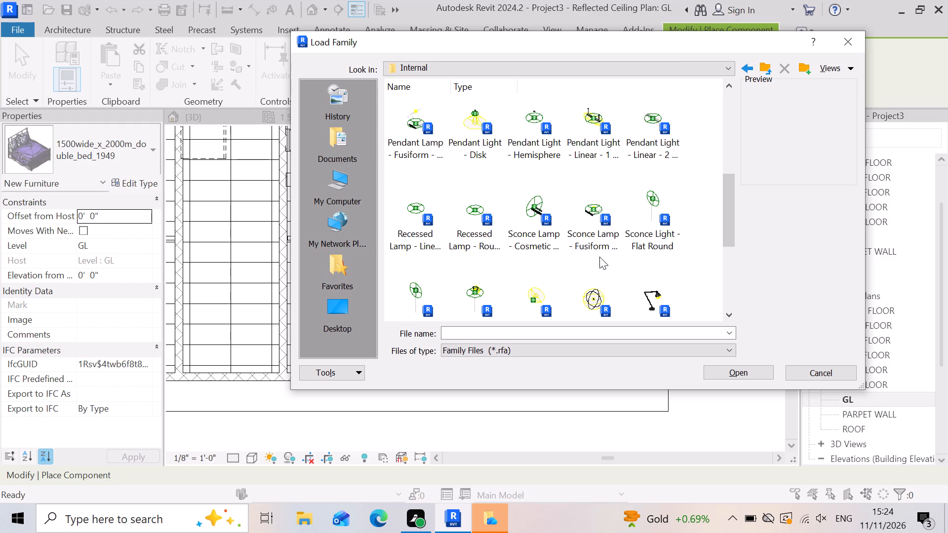
scroll(625, 250, down, 3)
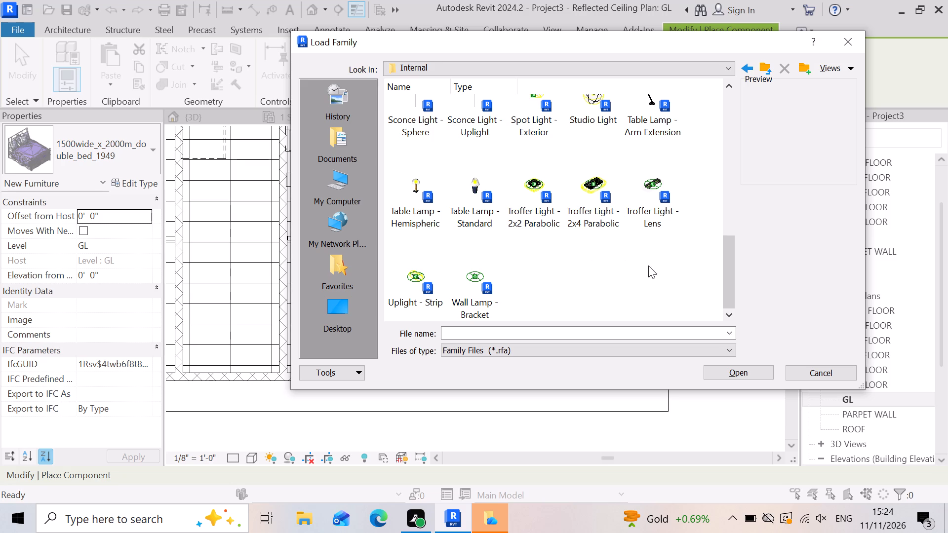
scroll(632, 254, up, 2)
scroll(562, 248, up, 1)
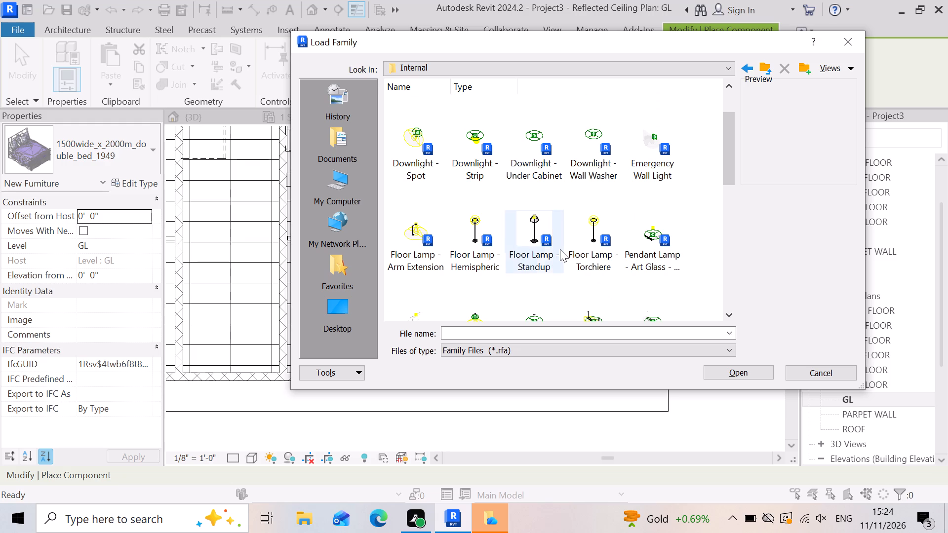
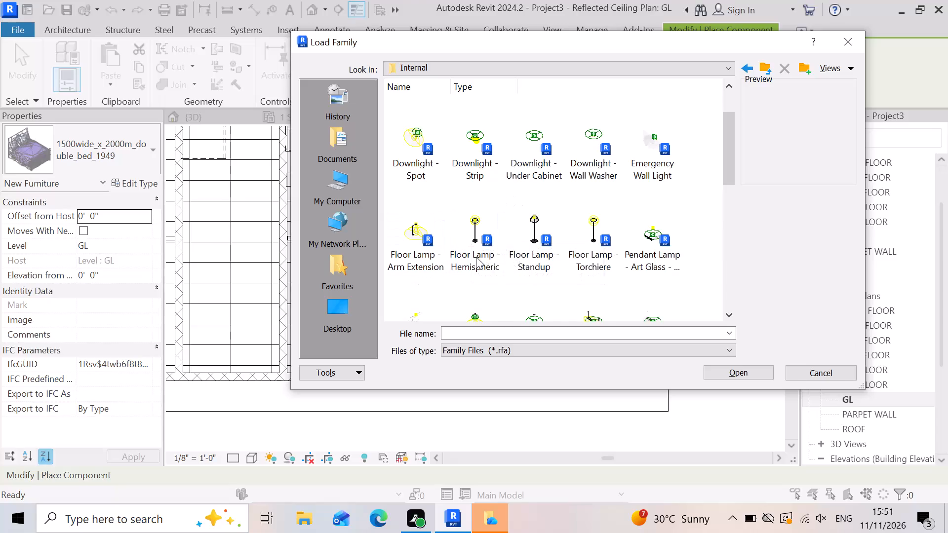
Load the Ceiling Light - Flat Round family from the Internal lighting folder and dismiss the save reminder without saving.
scroll(538, 239, down, 2)
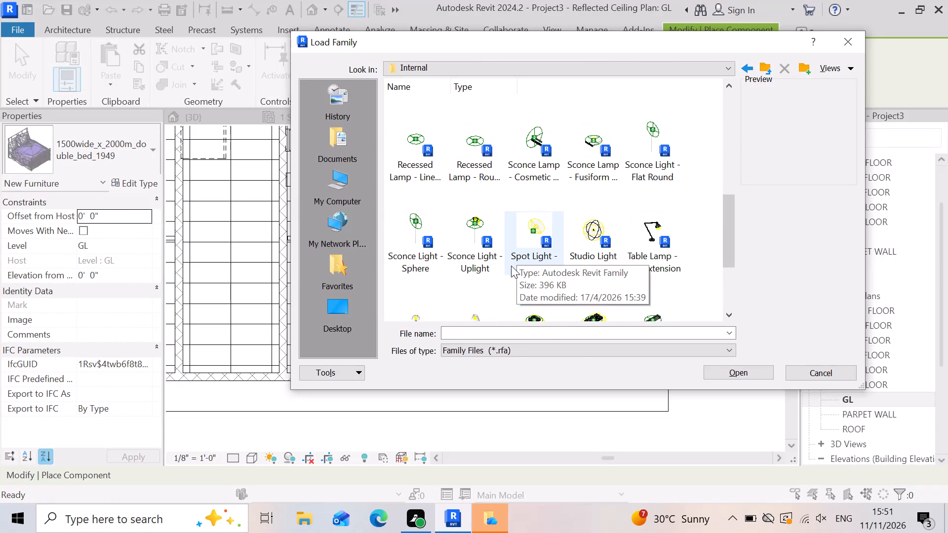
scroll(552, 319, up, 1)
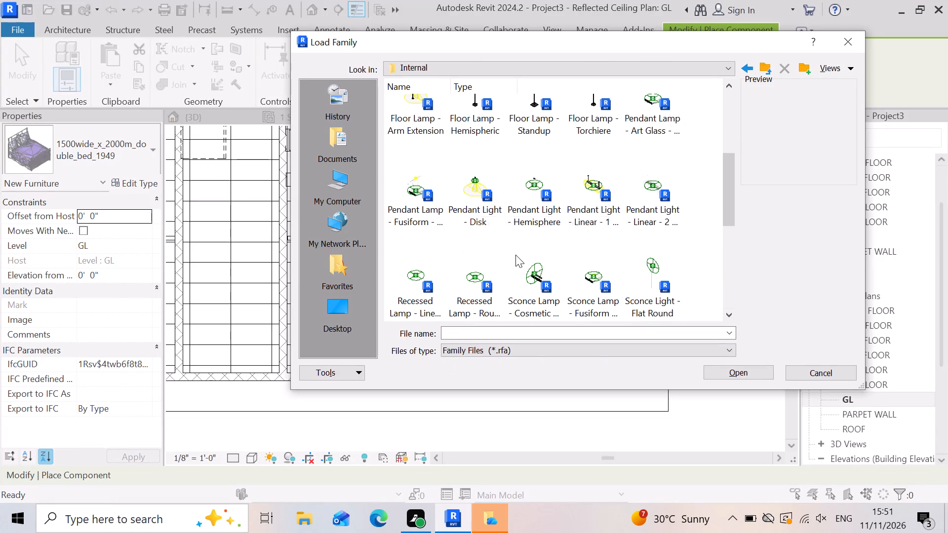
scroll(515, 255, down, 4)
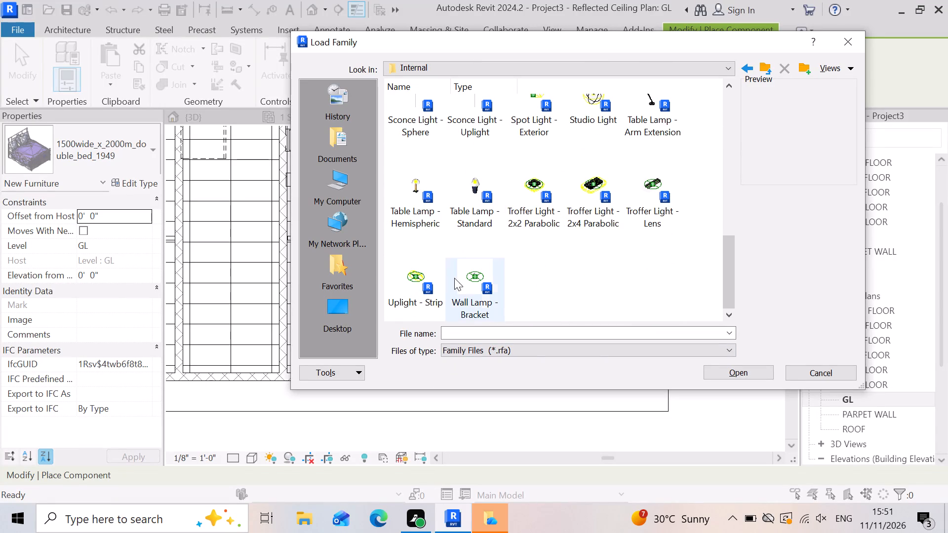
scroll(474, 256, up, 4)
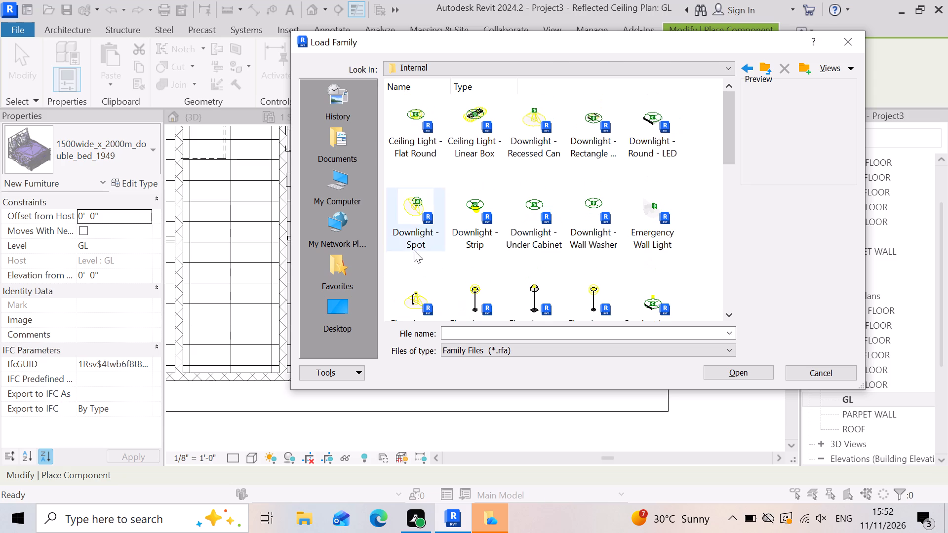
click(415, 121)
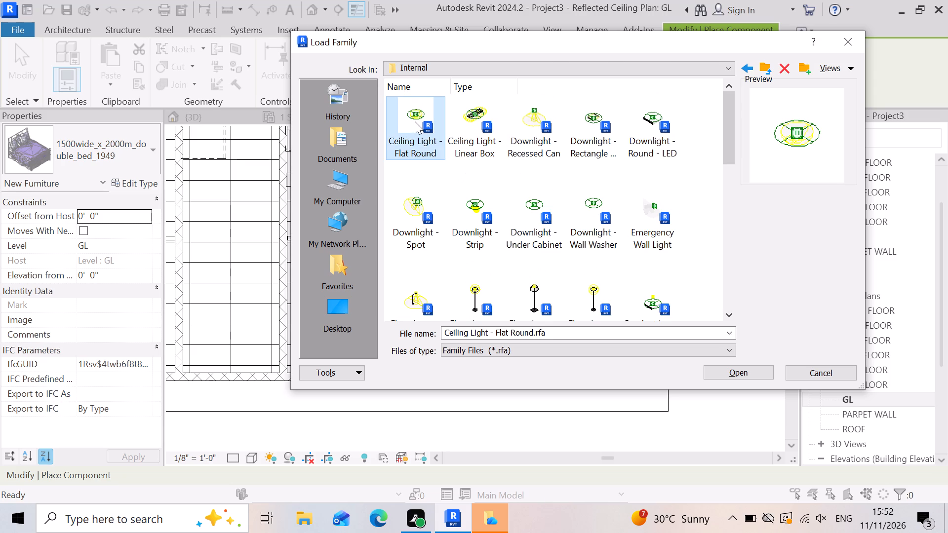
double_click(415, 121)
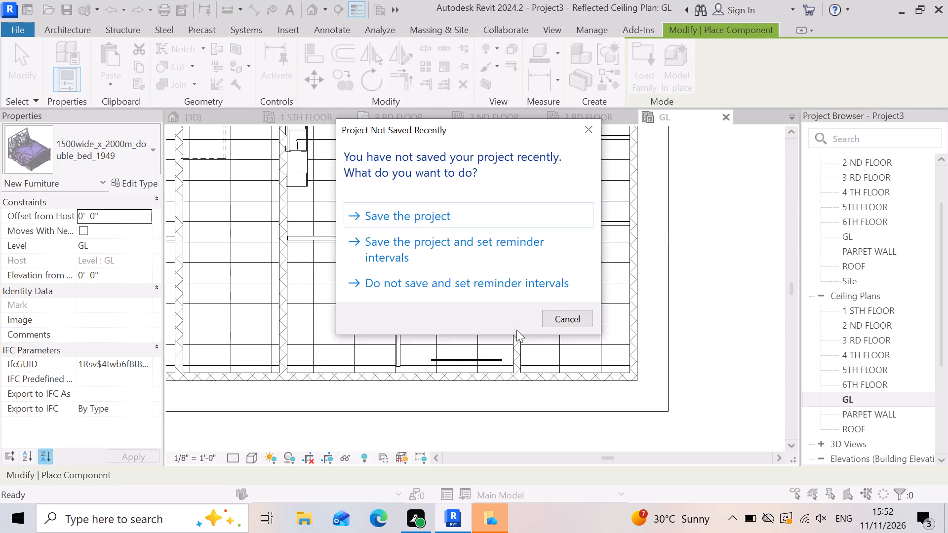
click(584, 130)
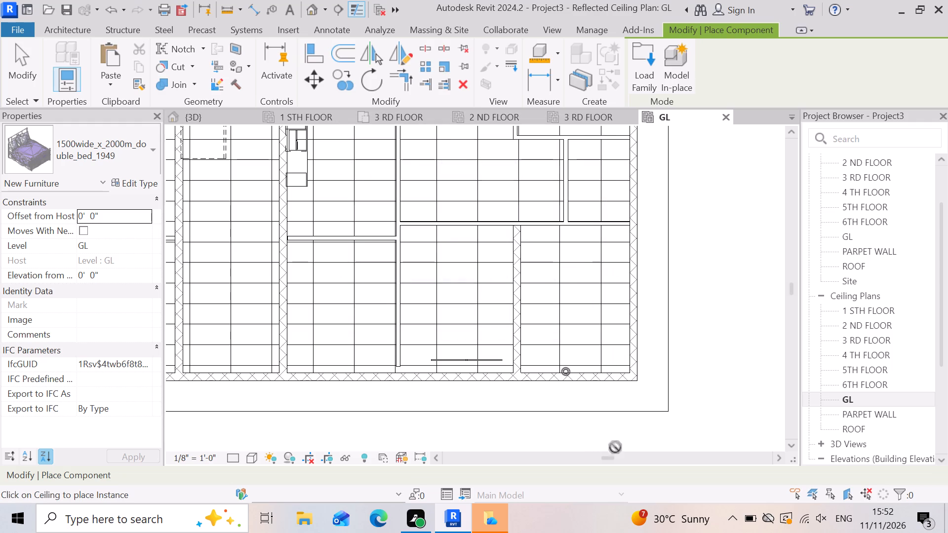
Place a 60W - 120V Flat Round ceiling light at the free south end of the partition, about 11'-7 3/4" from the wall to its east.
scroll(659, 400, down, 4)
scroll(585, 419, up, 4)
scroll(633, 401, down, 2)
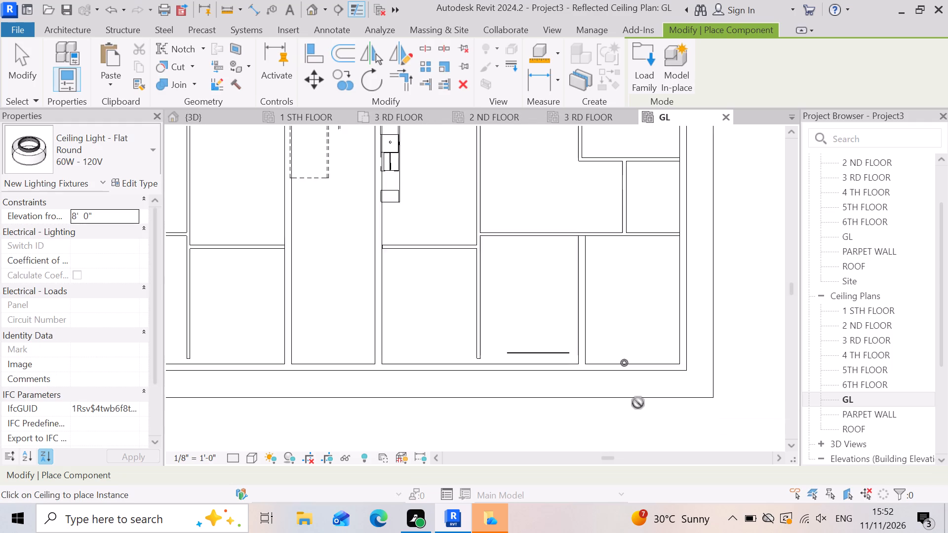
scroll(638, 403, down, 6)
scroll(412, 269, up, 4)
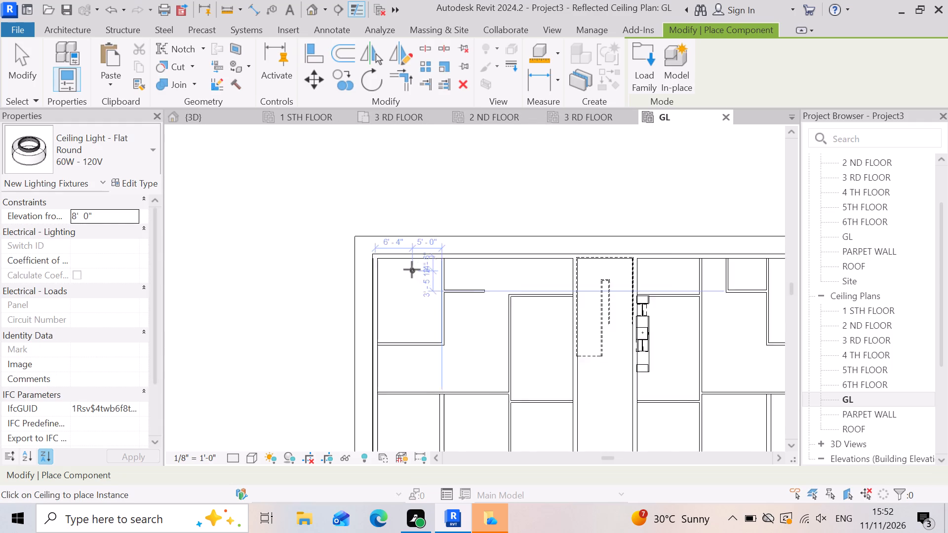
scroll(412, 269, up, 18)
scroll(496, 296, down, 7)
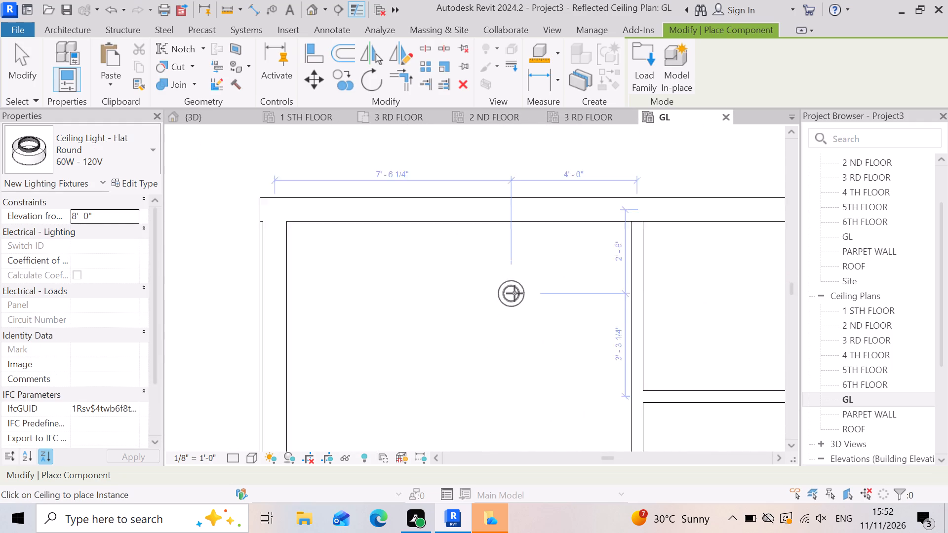
scroll(359, 243, down, 13)
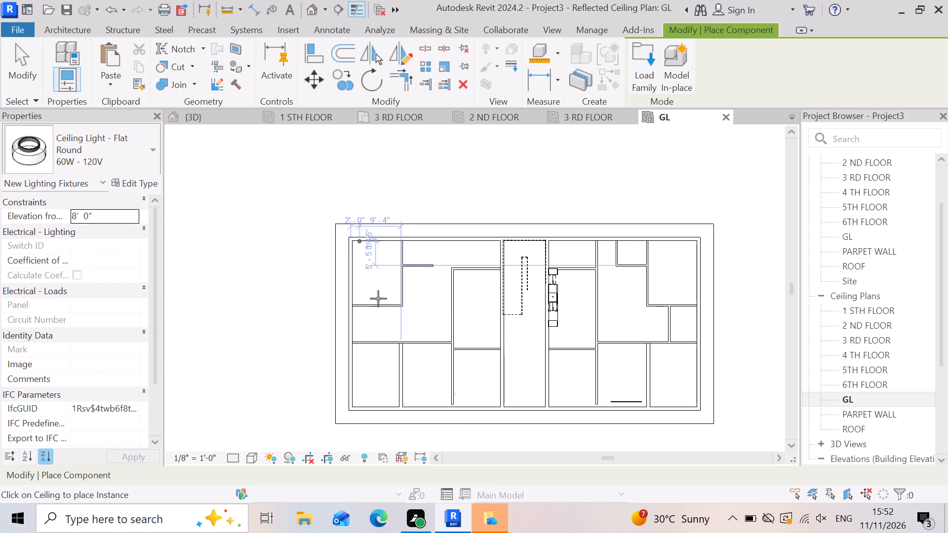
scroll(654, 387, up, 13)
scroll(598, 345, down, 5)
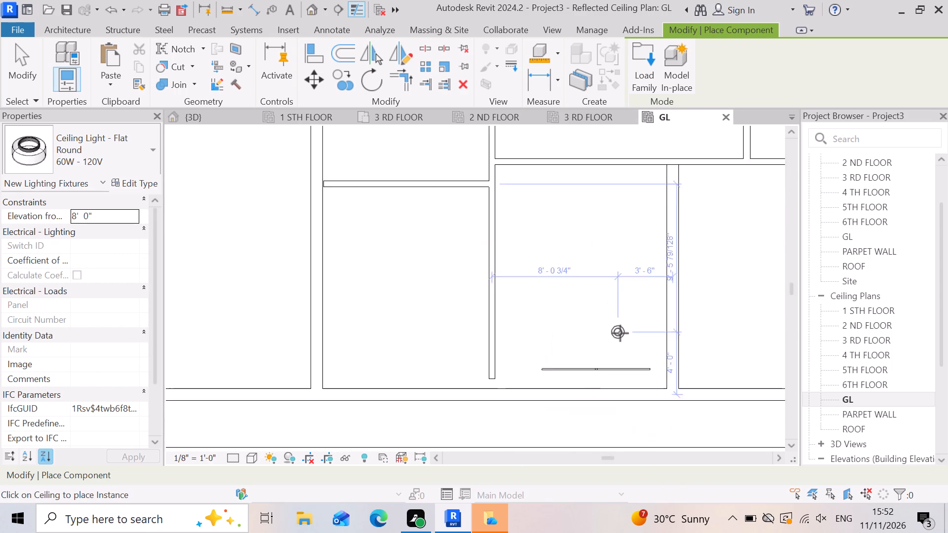
scroll(620, 333, down, 2)
scroll(531, 388, up, 7)
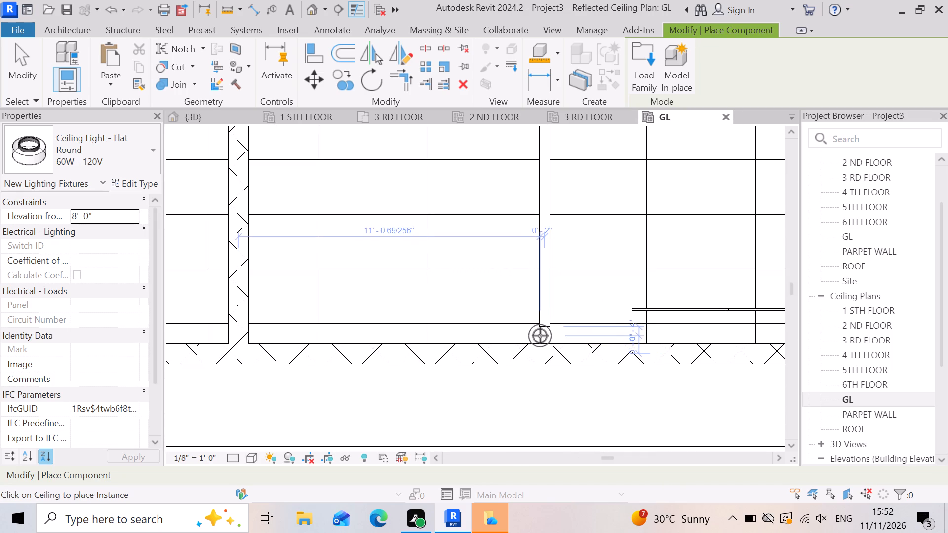
click(542, 334)
Place a Flat Round ceiling light in the building's southeast corner, about 9" from the east wall and 10" from the south wall.
scroll(445, 359, down, 10)
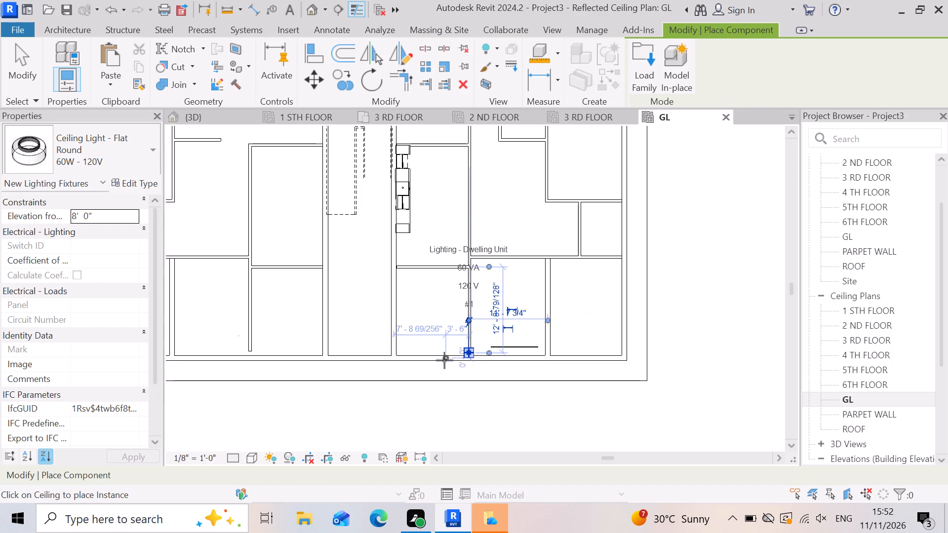
scroll(637, 356, up, 6)
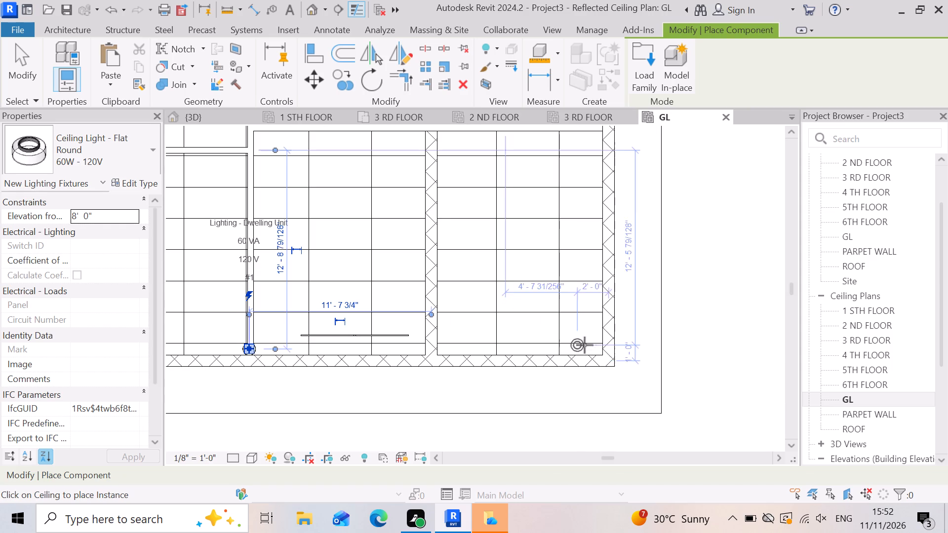
scroll(593, 342, up, 6)
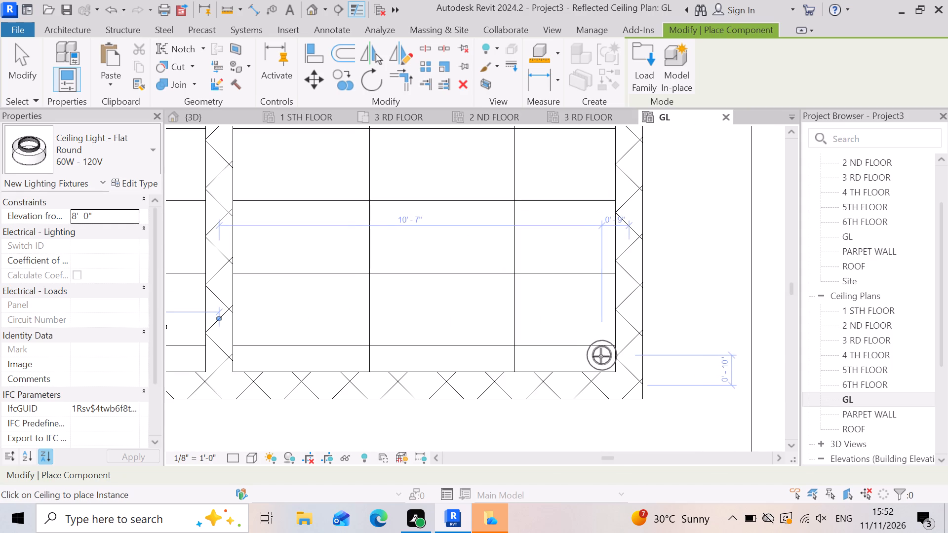
click(601, 356)
Place a Flat Round ceiling light in the northeast corner of the small east-side room, about 10" from the exterior wall.
scroll(573, 414, down, 9)
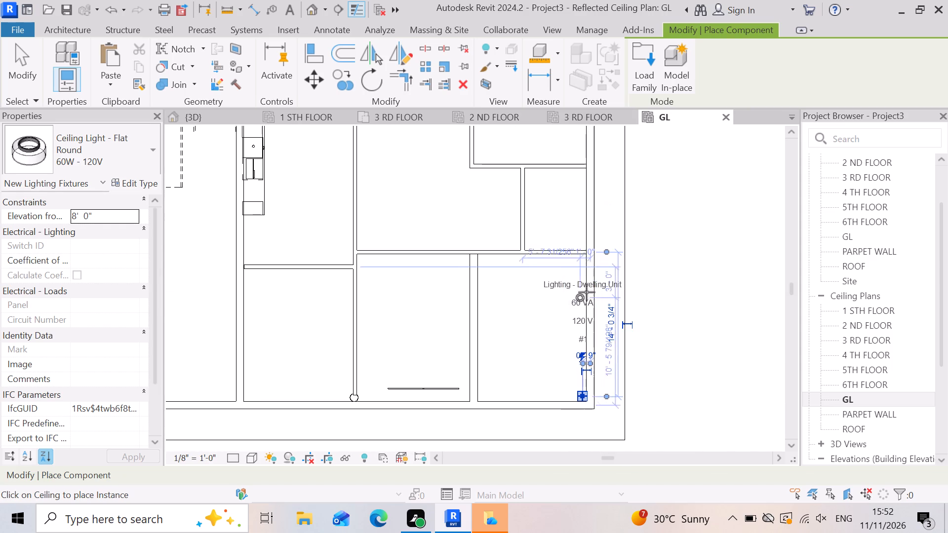
scroll(581, 215, up, 3)
scroll(583, 295, down, 5)
scroll(579, 232, up, 6)
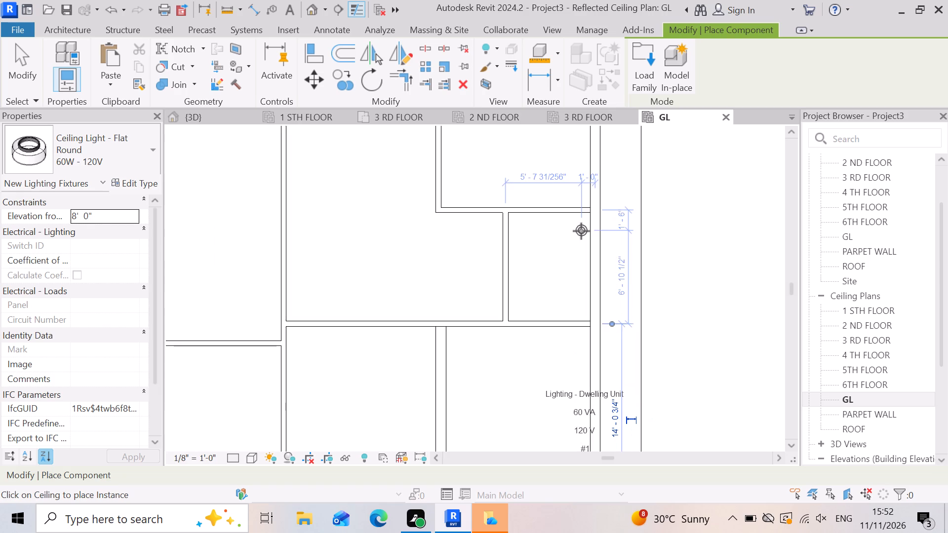
scroll(581, 231, up, 1)
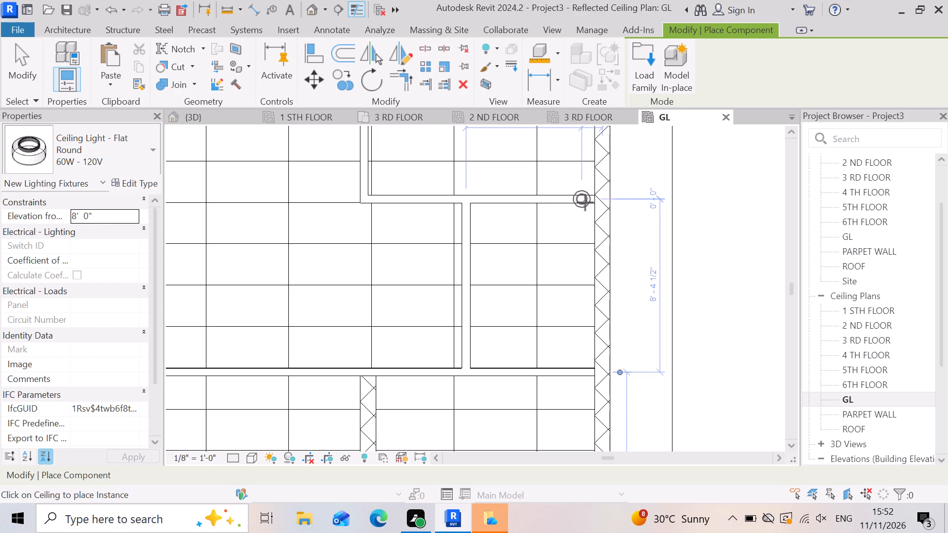
scroll(583, 204, up, 6)
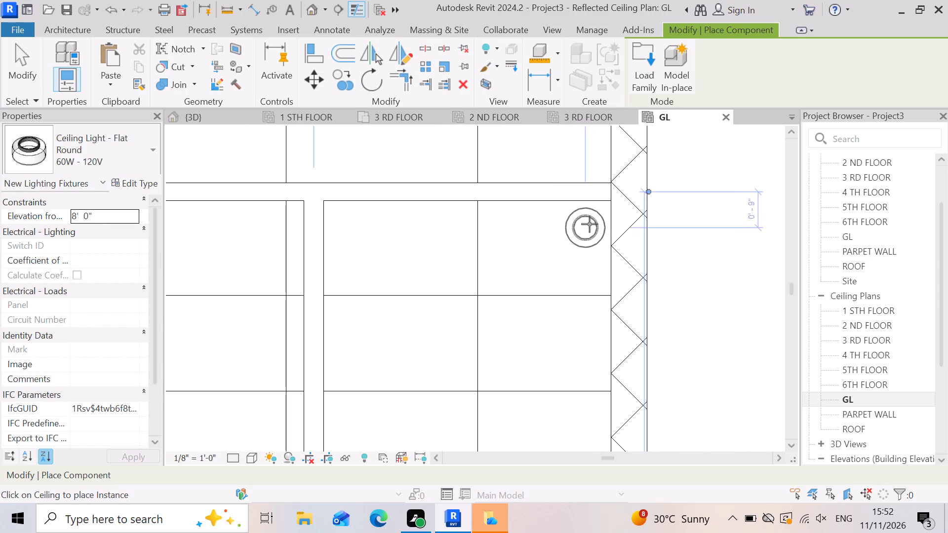
click(590, 224)
Place a Flat Round ceiling light in the building's northeast corner, about 10" from both exterior walls.
scroll(584, 329, down, 10)
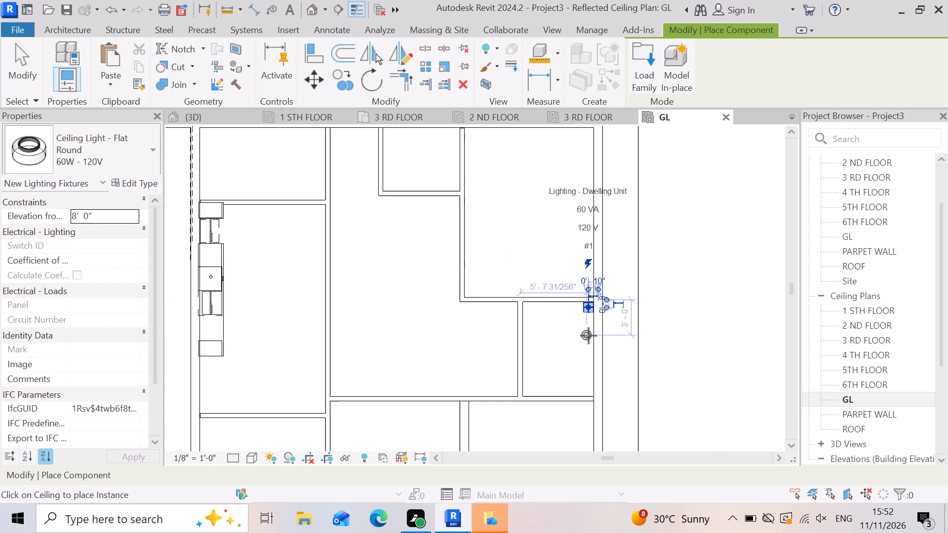
scroll(589, 336, down, 8)
scroll(600, 228, up, 15)
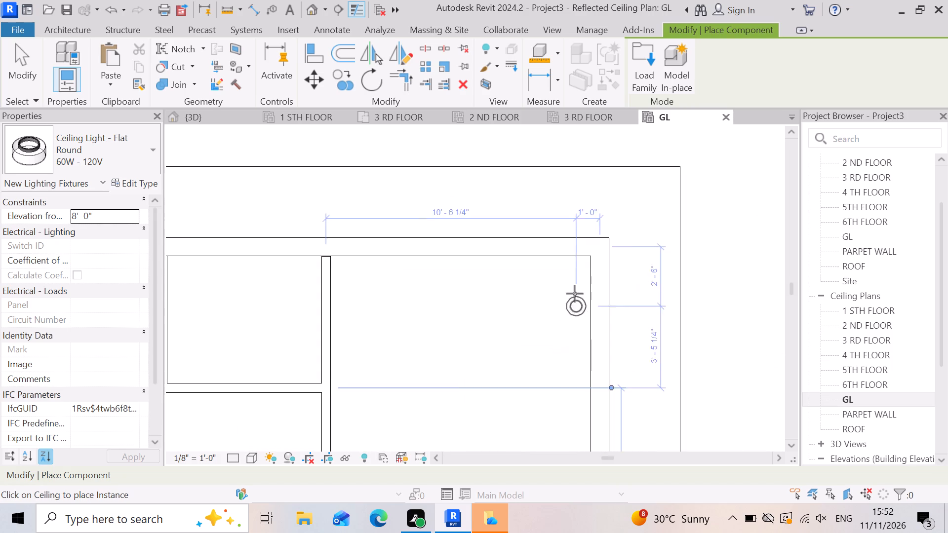
scroll(575, 294, up, 2)
click(583, 247)
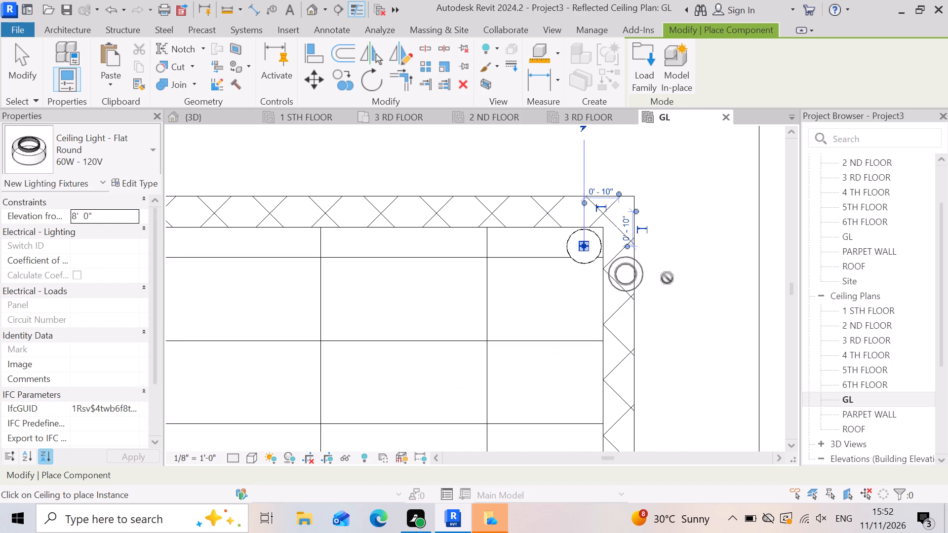
Place a Flat Round ceiling light in the building's northwest corner, about 11" from the north exterior wall.
scroll(669, 278, down, 20)
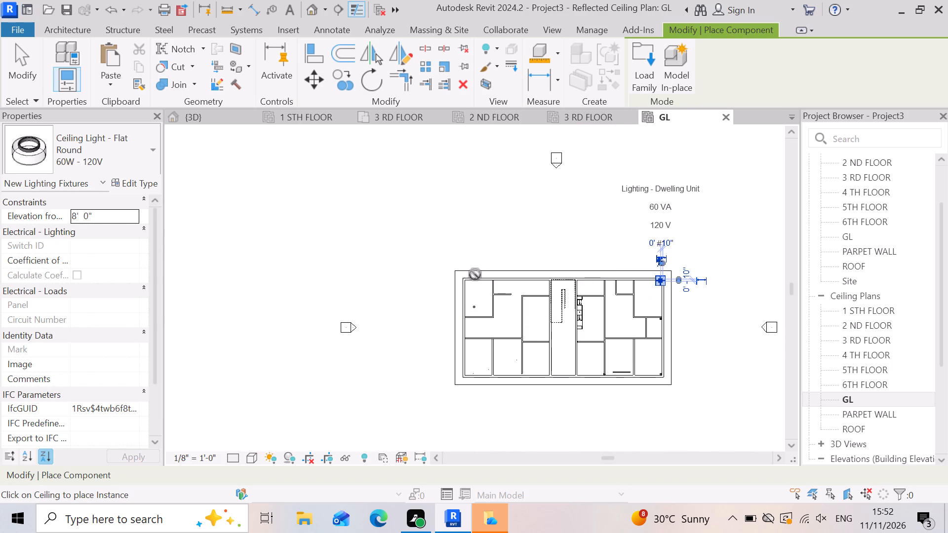
scroll(475, 274, up, 19)
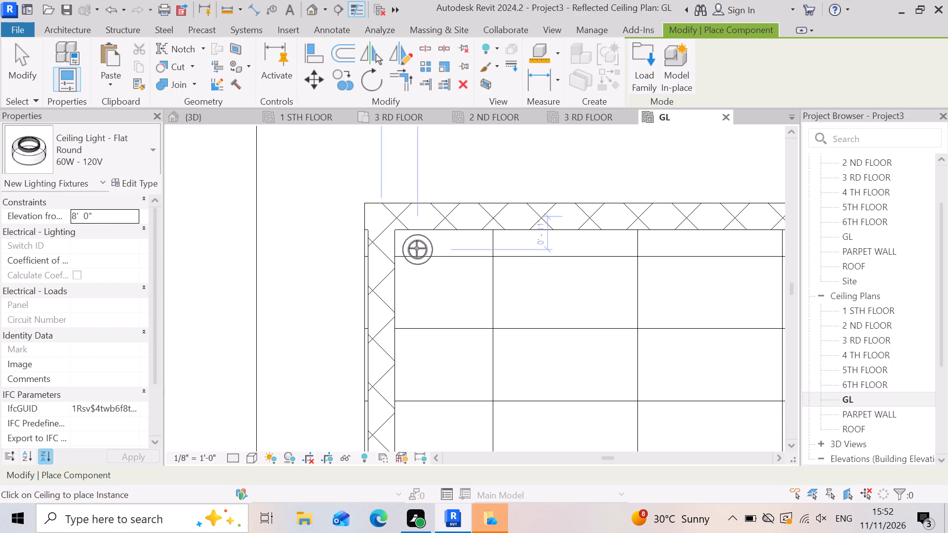
click(417, 248)
Place a Flat Round ceiling light near the west wall of the middle west room, about 5'-4 1/2" from the partition to its north.
scroll(440, 245, down, 8)
scroll(447, 362, down, 5)
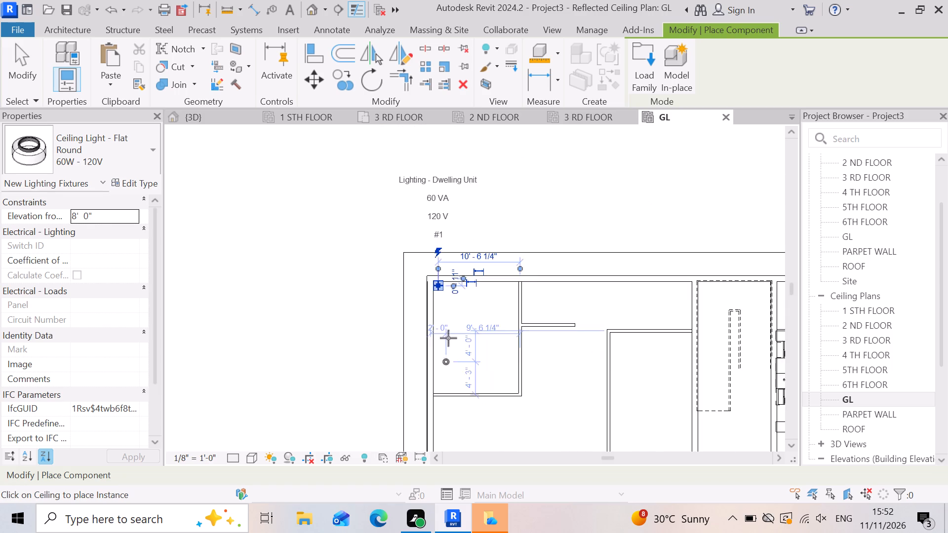
scroll(448, 338, down, 5)
scroll(452, 424, up, 11)
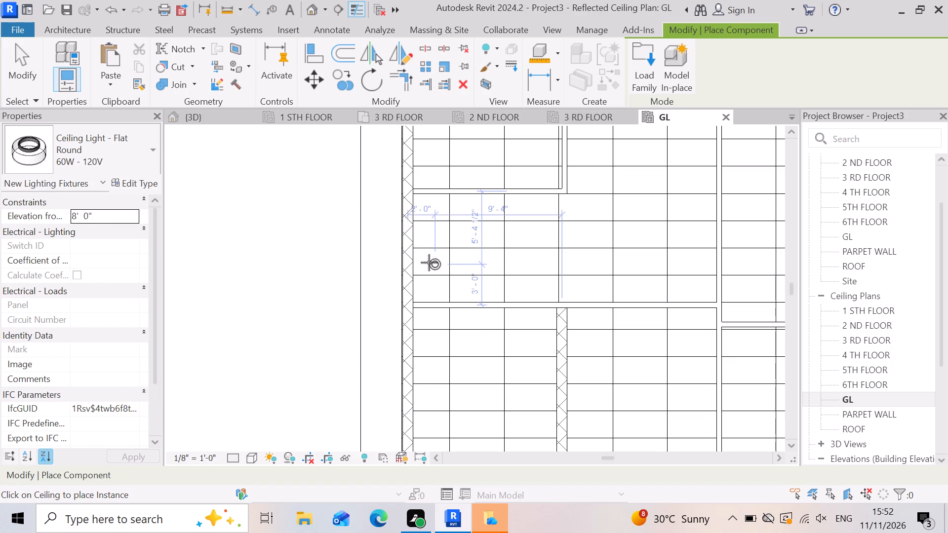
click(430, 264)
Place a Flat Round ceiling light in the building's southwest corner room, about 10'-5" from the room's east wall.
scroll(451, 254, down, 7)
scroll(419, 347, up, 5)
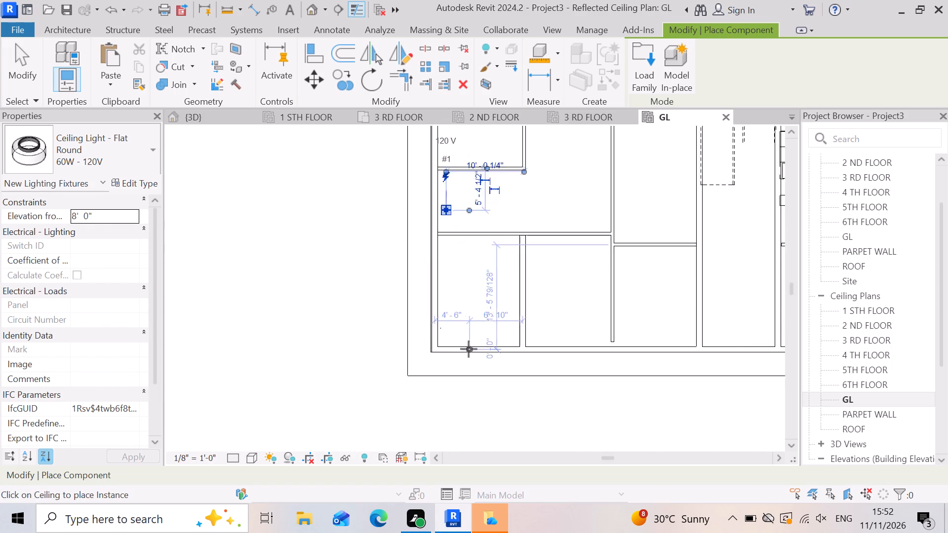
scroll(469, 349, up, 7)
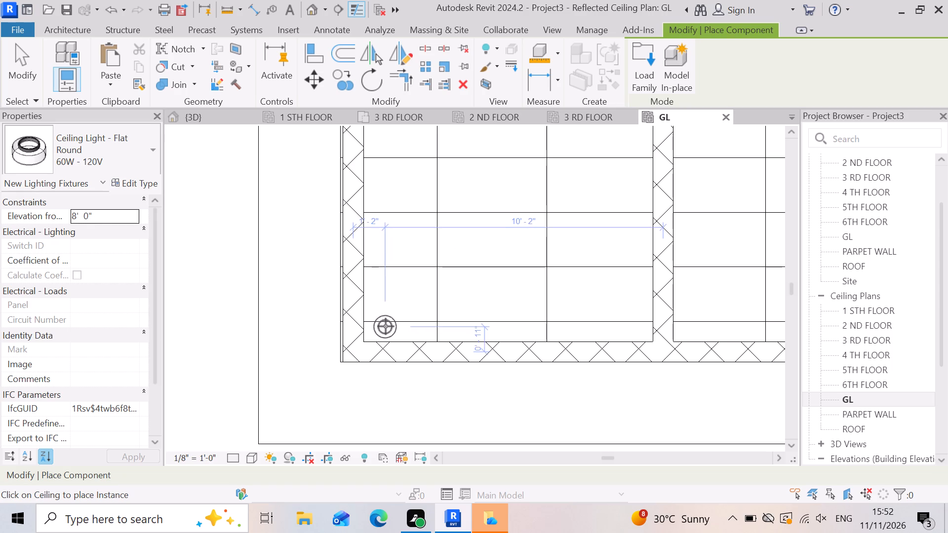
click(379, 331)
Place a Flat Round ceiling light in the southwest corner of the central stair corridor, about 1'-0" from its west wall.
scroll(399, 307, down, 5)
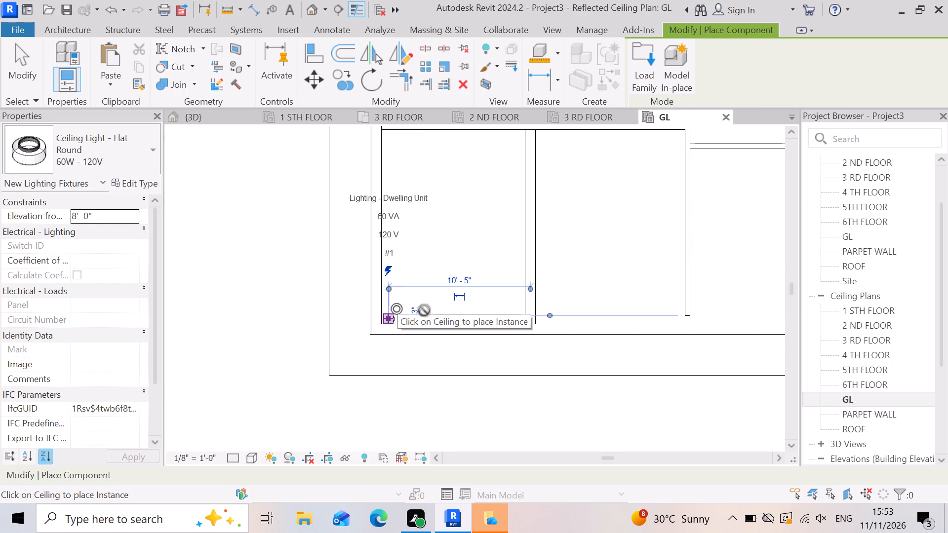
scroll(465, 327, down, 5)
scroll(681, 276, up, 3)
scroll(571, 321, down, 9)
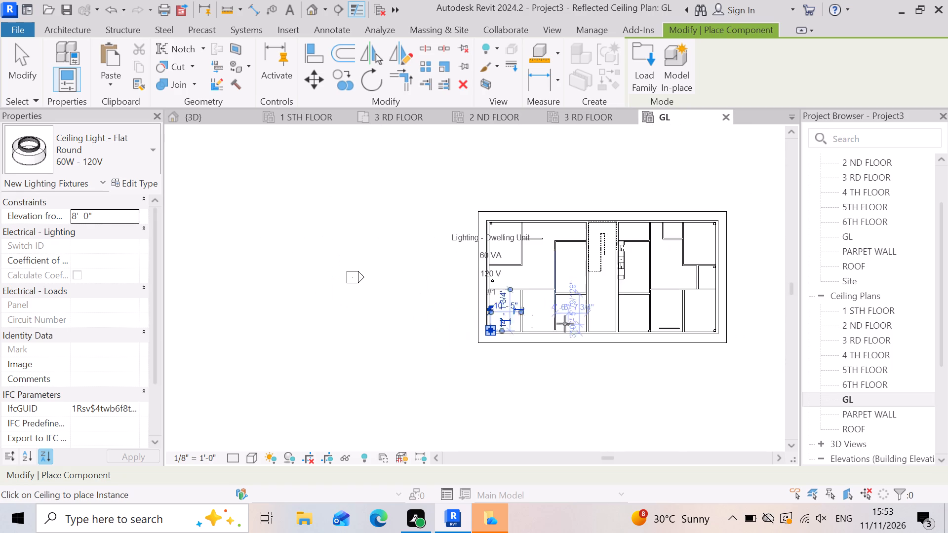
scroll(615, 320, up, 7)
scroll(555, 342, up, 7)
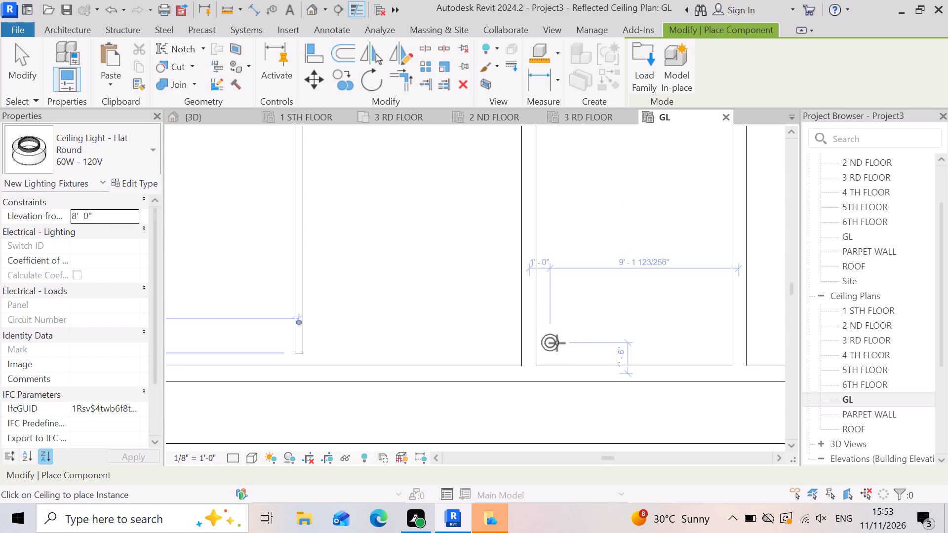
click(548, 349)
Place a Flat Round ceiling light against the stair corridor's west wall, in line with the adjoining partition, about 1'-0" from that wall.
scroll(546, 351, down, 9)
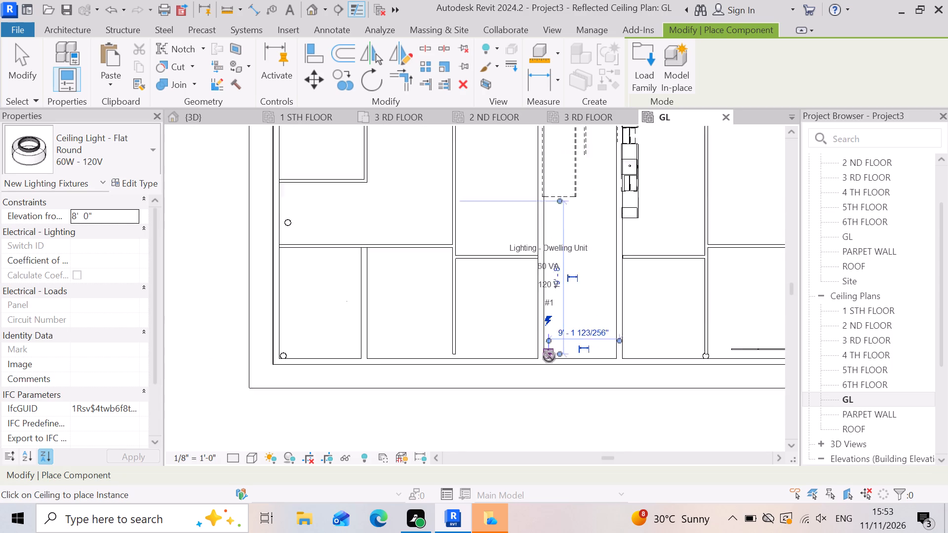
scroll(552, 154, up, 3)
scroll(539, 302, down, 4)
scroll(541, 354, up, 9)
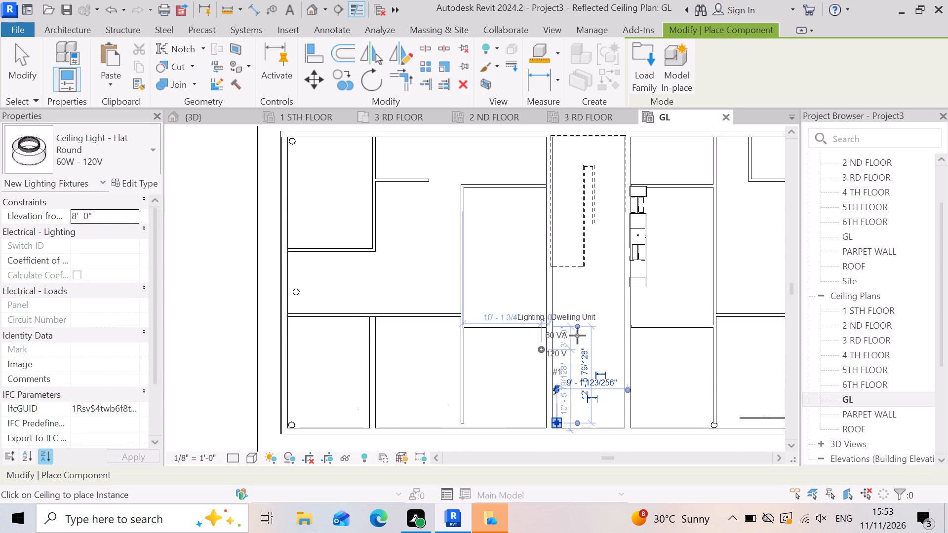
scroll(577, 336, up, 2)
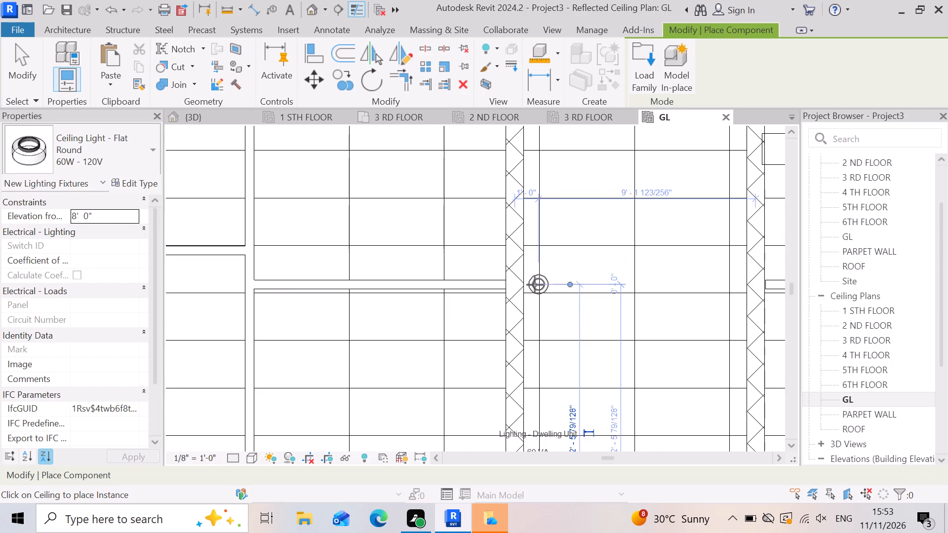
click(535, 285)
Place a Flat Round ceiling light in the northwest corner of the central stair corridor, about 10" from the north exterior wall.
scroll(568, 328, down, 9)
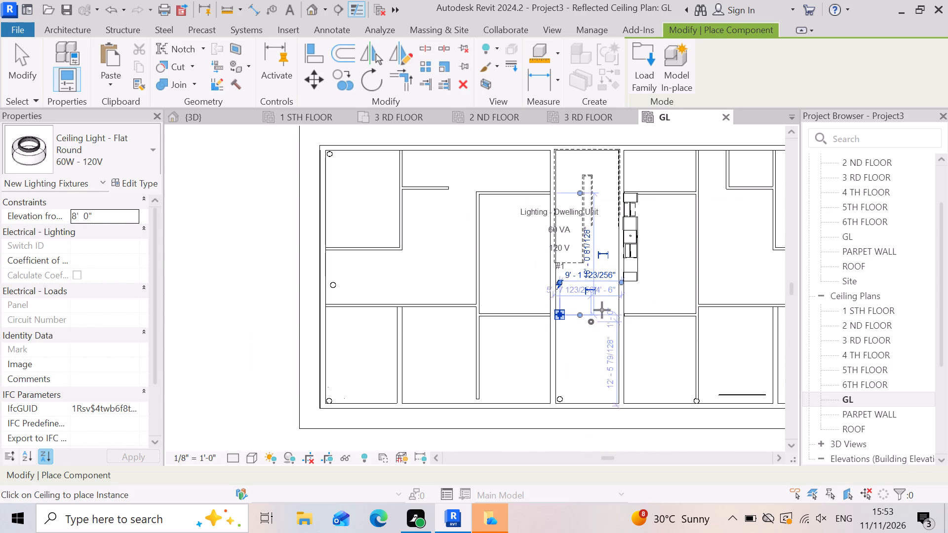
scroll(604, 301, down, 1)
scroll(562, 107, up, 10)
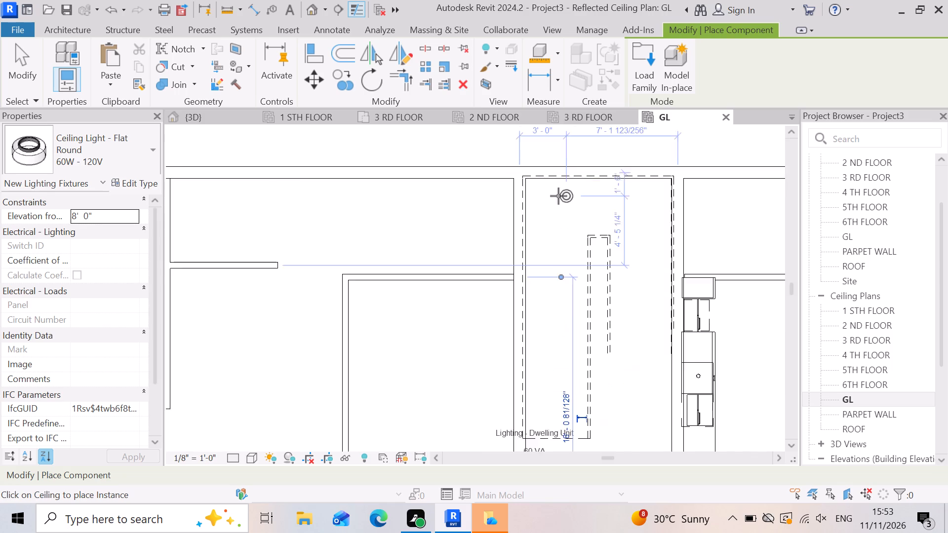
scroll(558, 196, up, 4)
scroll(511, 190, up, 4)
click(508, 166)
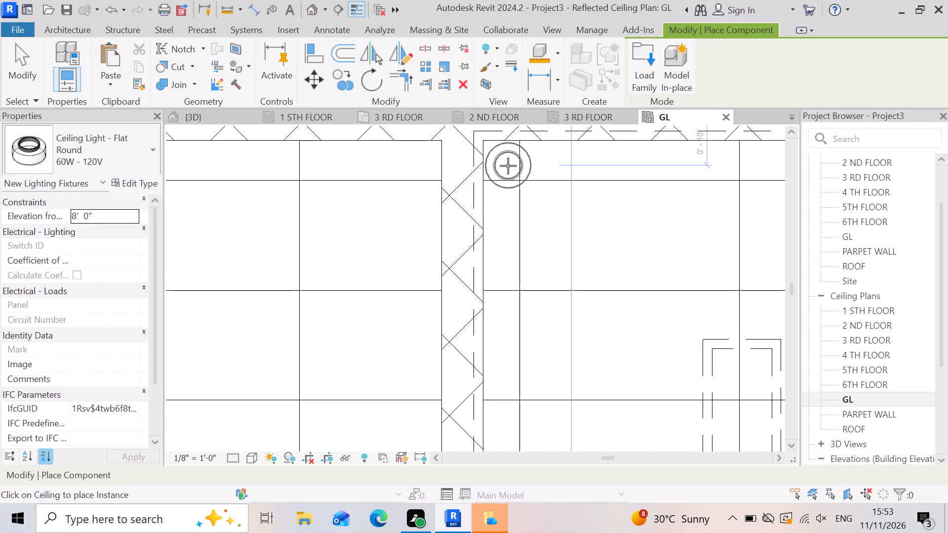
Place a Flat Round ceiling light in the large east room's northwest corner, about 3'-0" from the partition east of it.
scroll(357, 266, down, 9)
scroll(527, 246, down, 5)
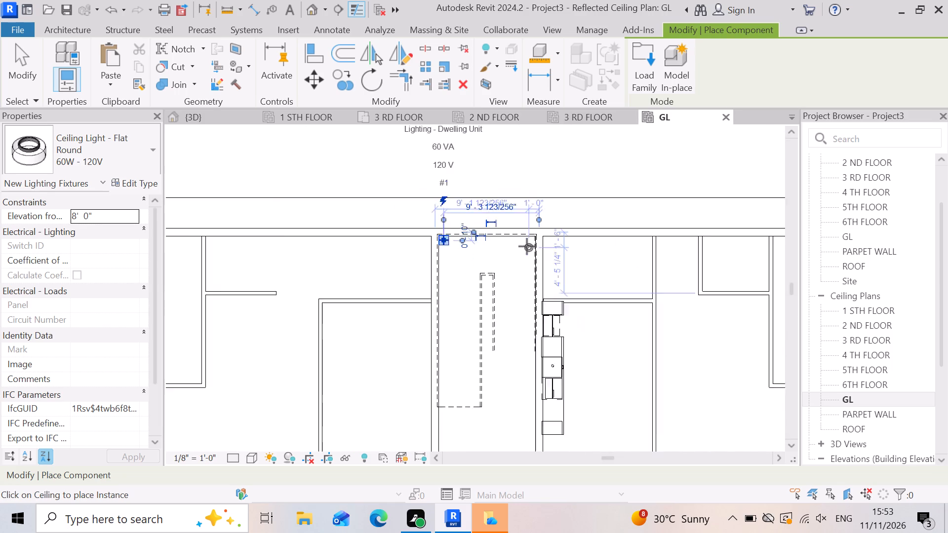
scroll(326, 328, down, 4)
scroll(408, 288, down, 4)
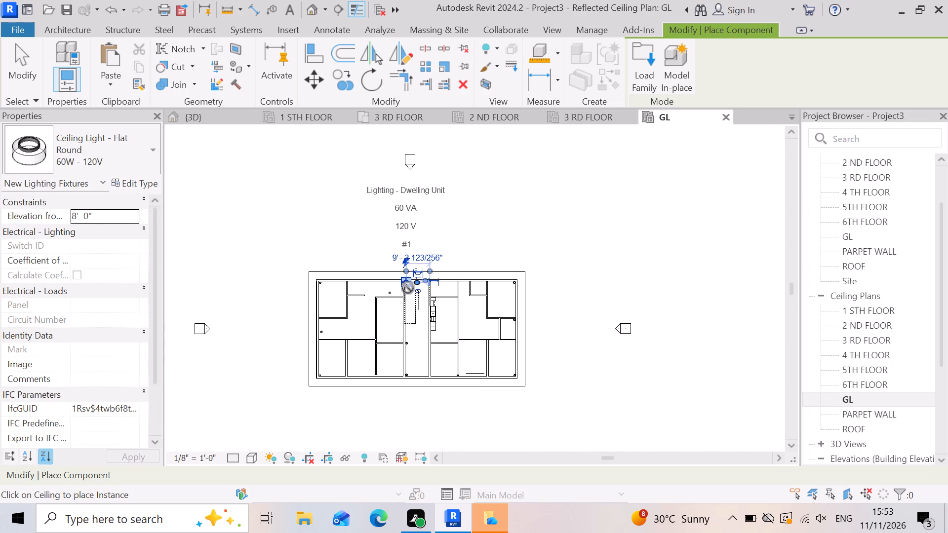
scroll(431, 311, up, 3)
scroll(509, 297, up, 4)
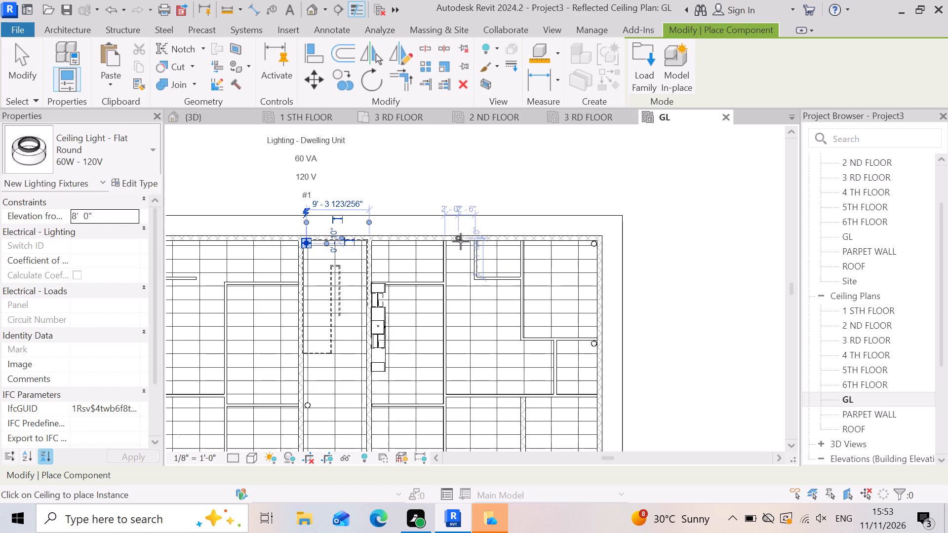
click(455, 245)
Place a Flat Round ceiling light near the large east room's west wall, south part, about 14'-9 5/8" from the partition to its east.
scroll(451, 326, down, 4)
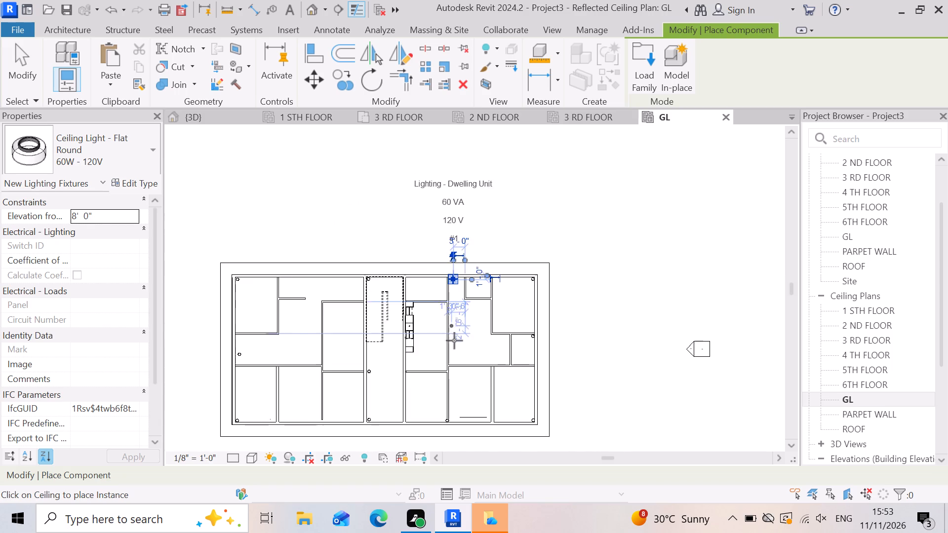
scroll(458, 352, up, 4)
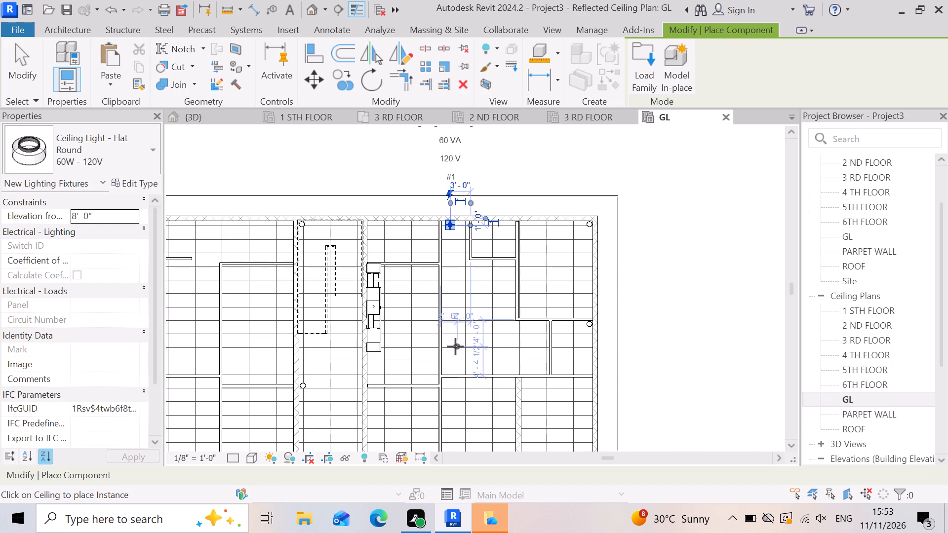
click(449, 347)
Place a Flat Round ceiling light near the east wall of the south room just east of the stair corridor.
scroll(451, 338, down, 5)
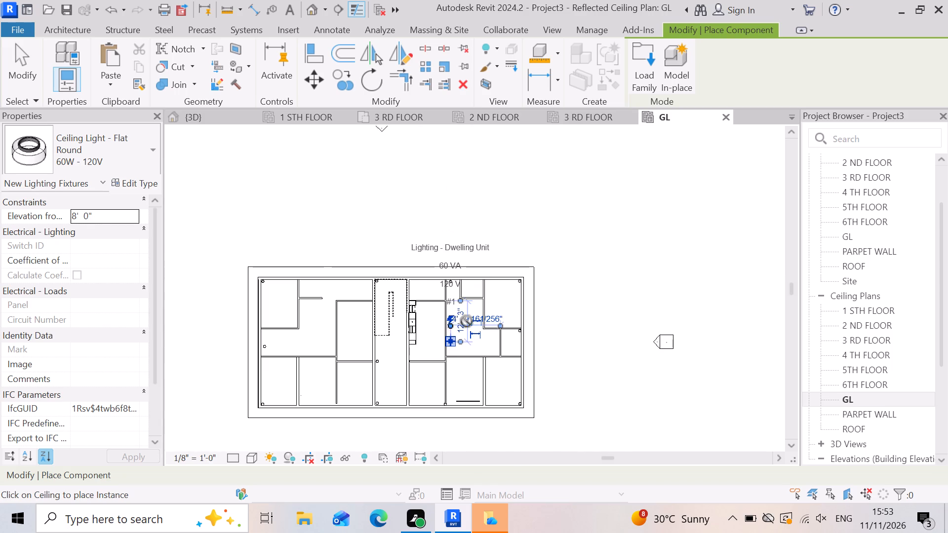
scroll(460, 423, up, 2)
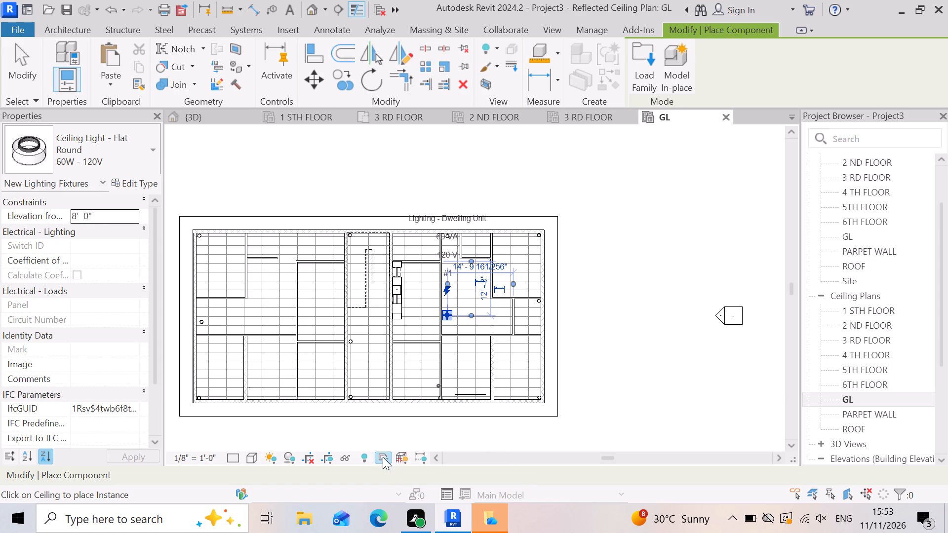
scroll(439, 388, up, 3)
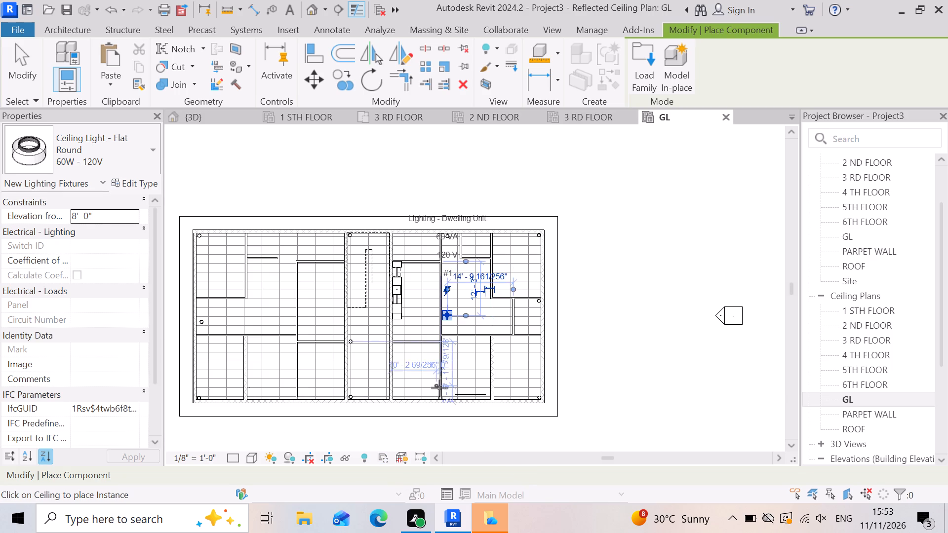
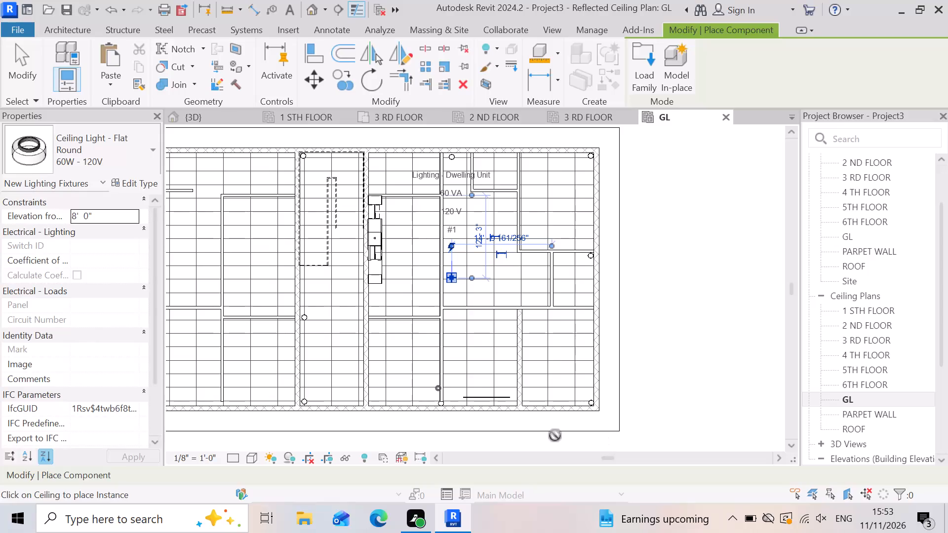
End light placement and select the Flat Round ceiling light near the west wall of the large east room.
scroll(403, 404, up, 2)
key(Escape)
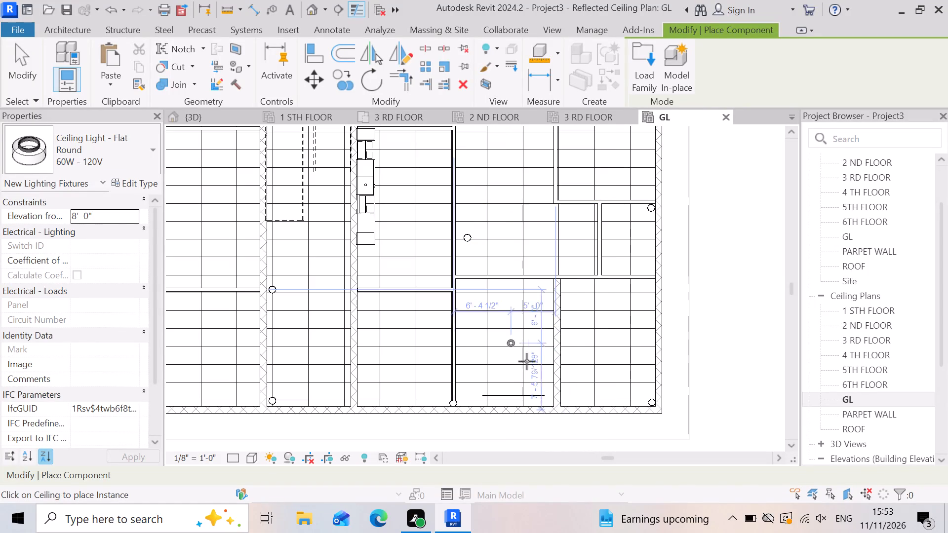
key(Escape)
scroll(590, 399, down, 3)
scroll(480, 262, up, 6)
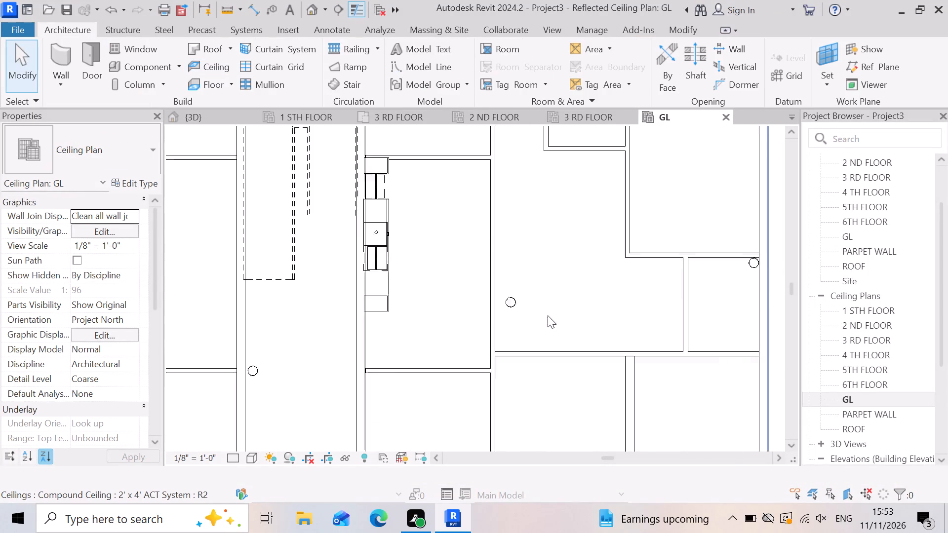
scroll(509, 302, up, 4)
click(509, 302)
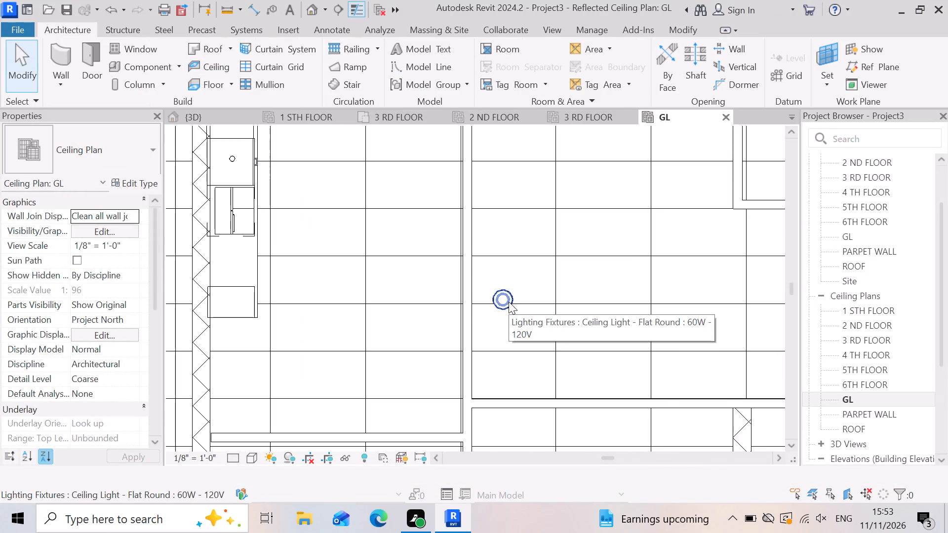
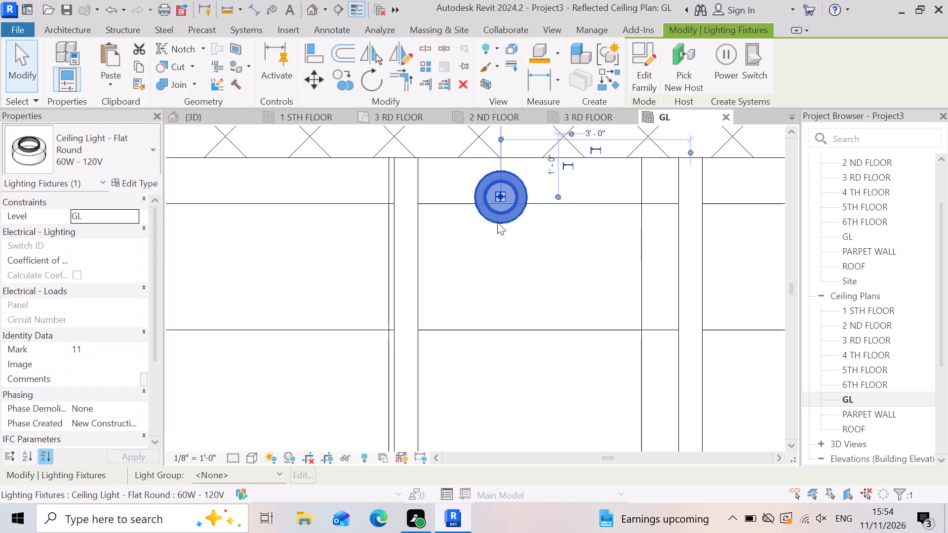
Start placing another Ceiling Light - Flat Round (60W - 120V) component in the GL reflected ceiling plan.
scroll(602, 405, down, 4)
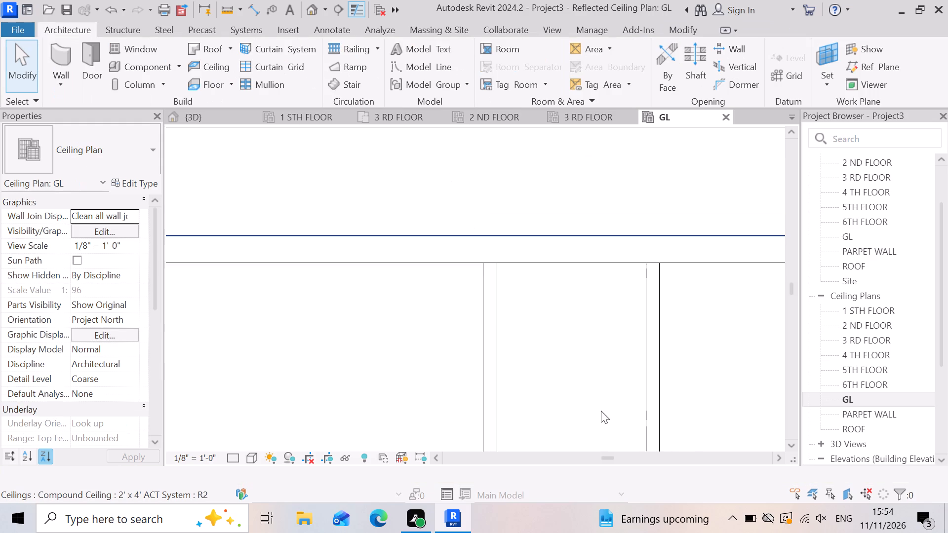
scroll(639, 360, down, 4)
scroll(604, 297, down, 8)
scroll(537, 343, down, 3)
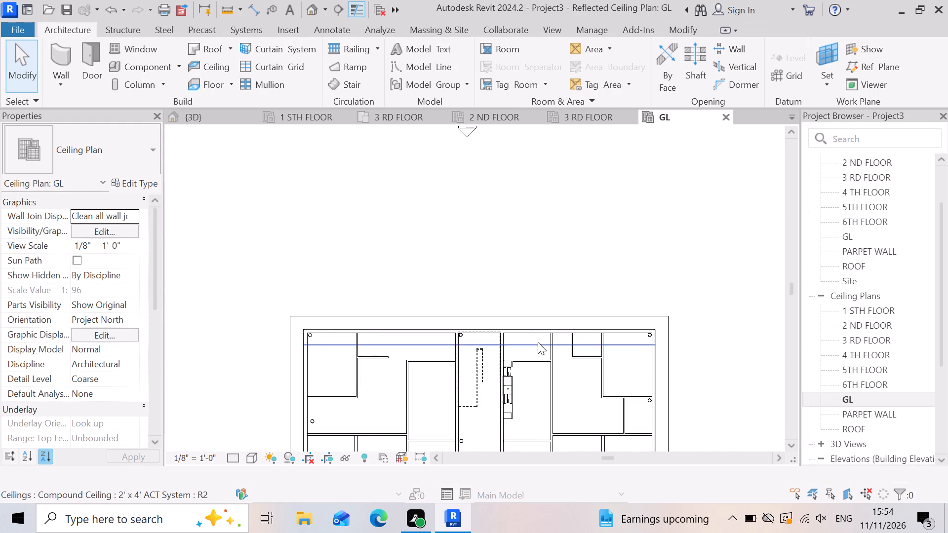
scroll(531, 343, up, 4)
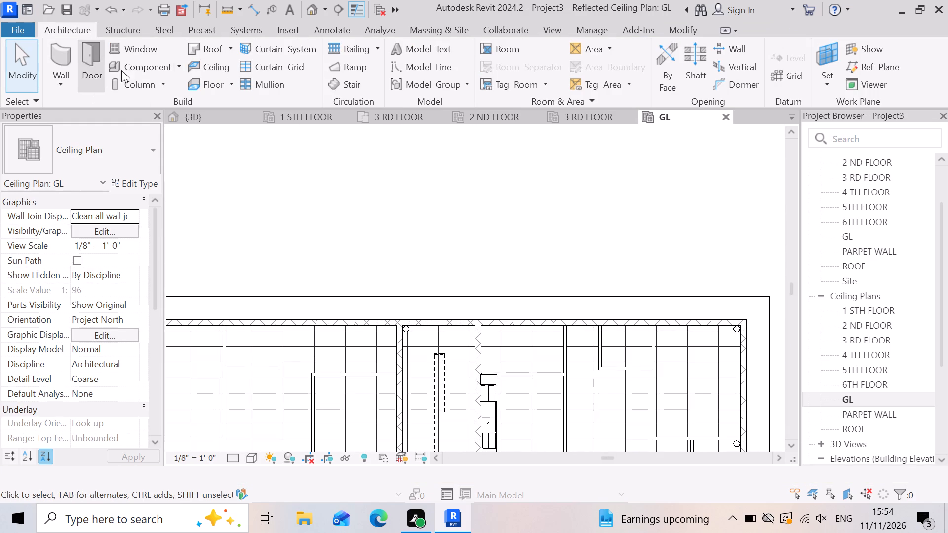
click(181, 67)
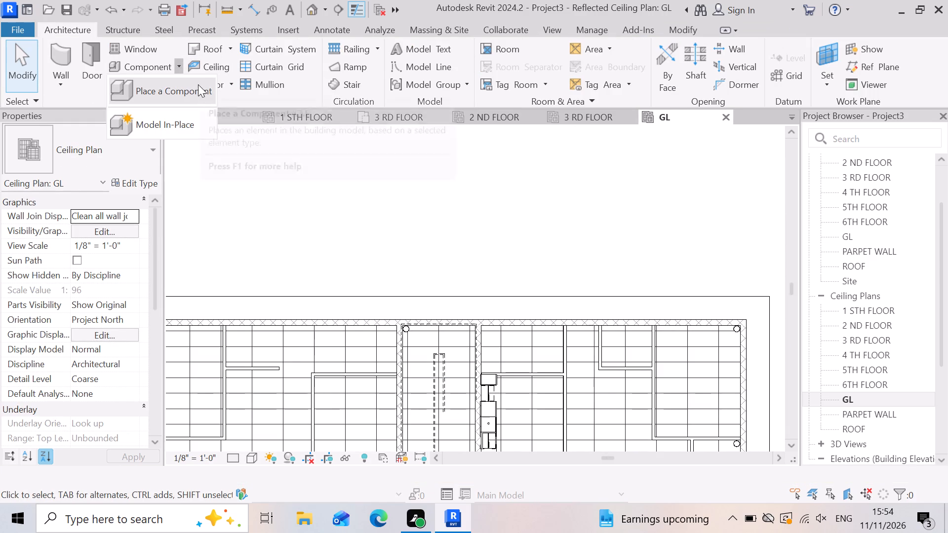
click(198, 84)
scroll(638, 322, down, 4)
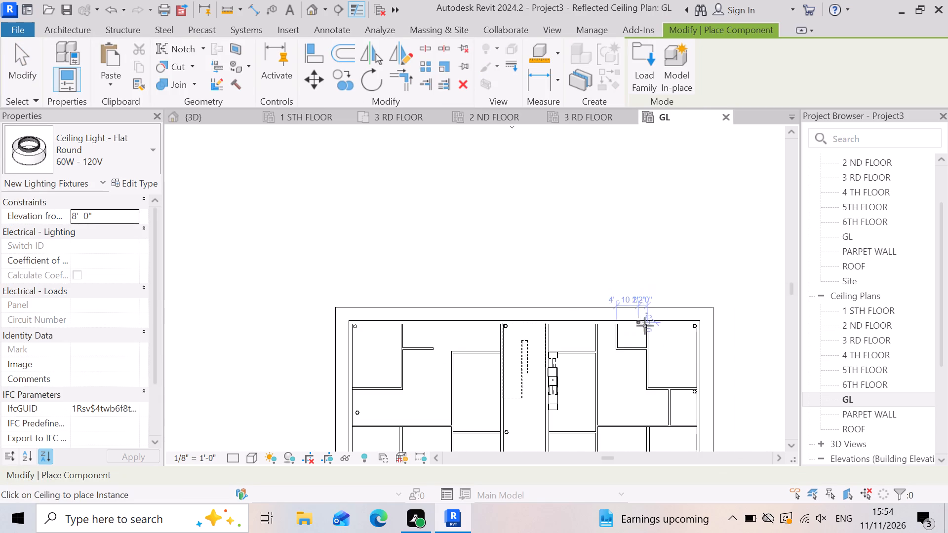
scroll(462, 348, up, 3)
scroll(631, 329, down, 3)
scroll(588, 384, down, 8)
scroll(591, 439, up, 7)
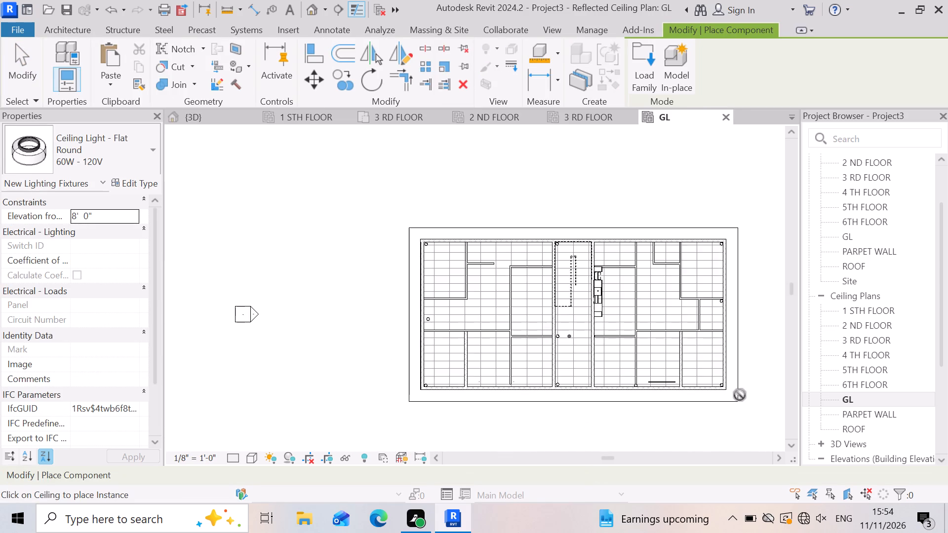
scroll(740, 395, up, 4)
scroll(713, 384, down, 4)
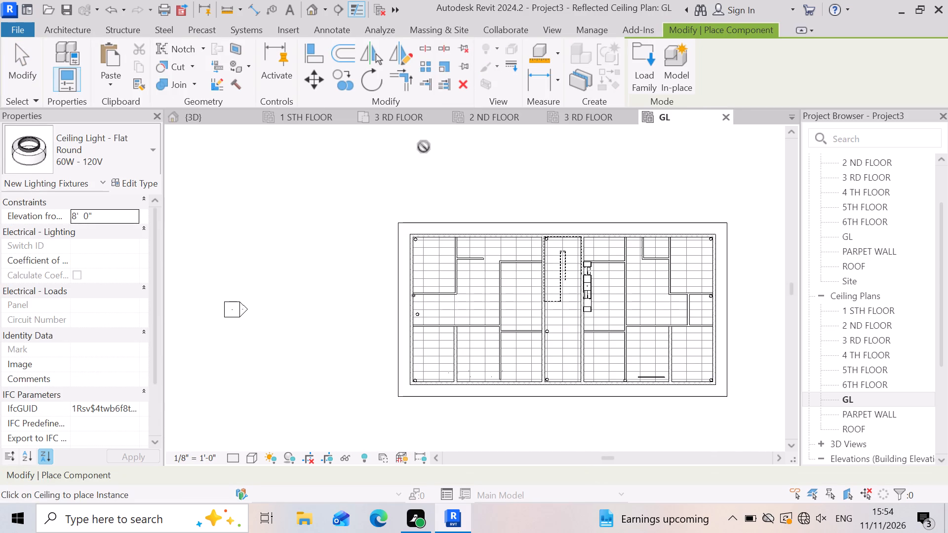
Open the 3D view and examine the ceiling and wall top along the back side of the building.
click(211, 115)
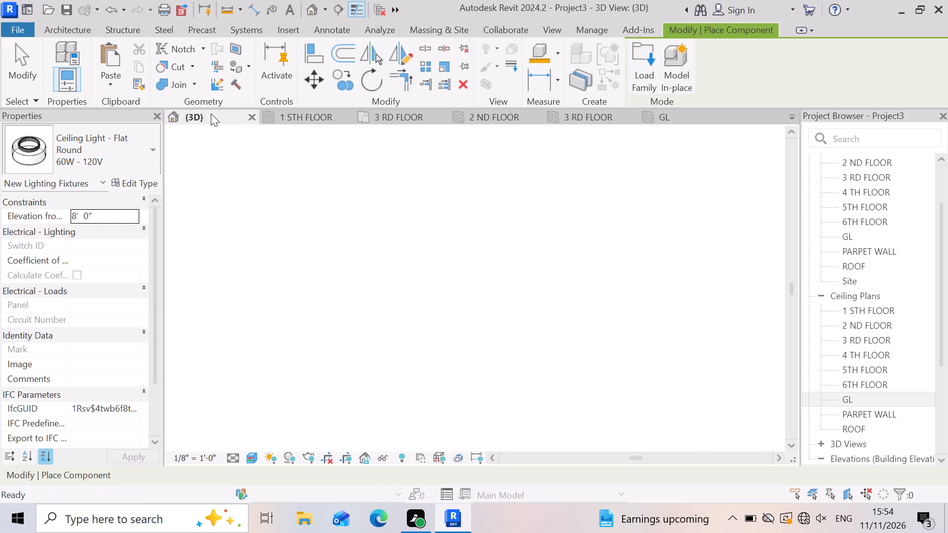
scroll(483, 349, down, 7)
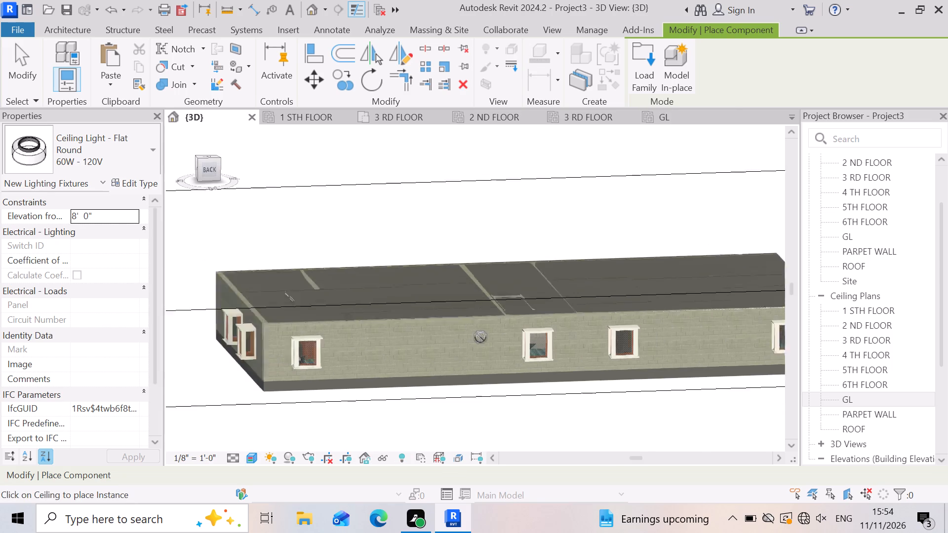
scroll(514, 409, up, 2)
scroll(553, 329, up, 6)
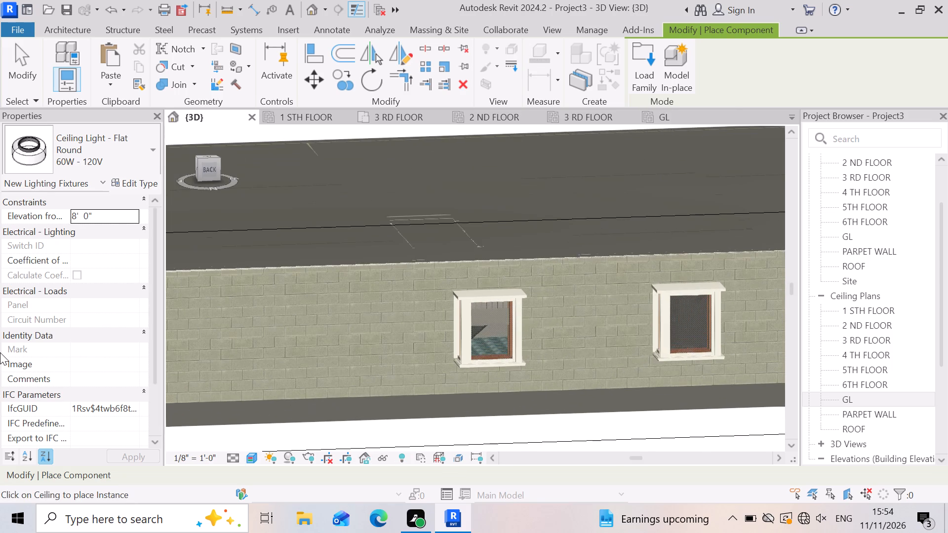
scroll(358, 228, up, 9)
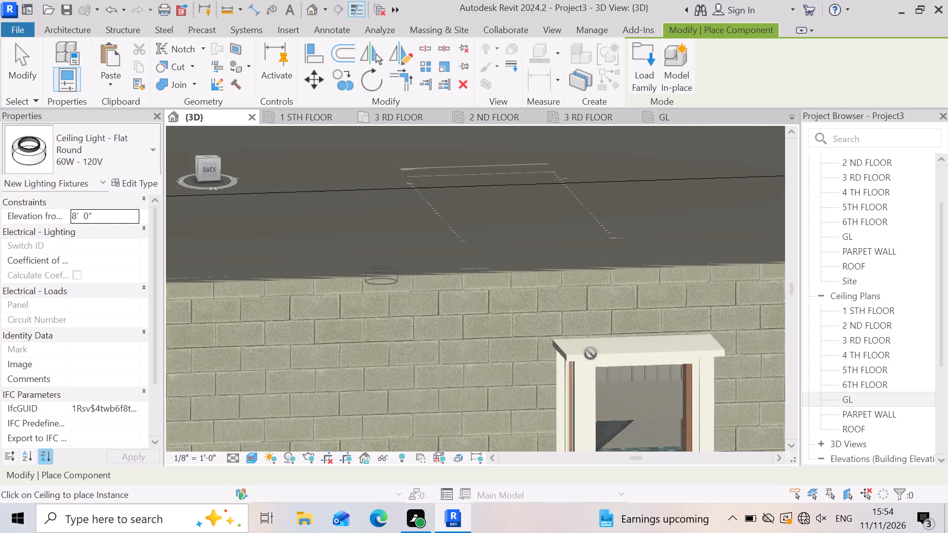
scroll(518, 270, down, 8)
scroll(613, 333, down, 5)
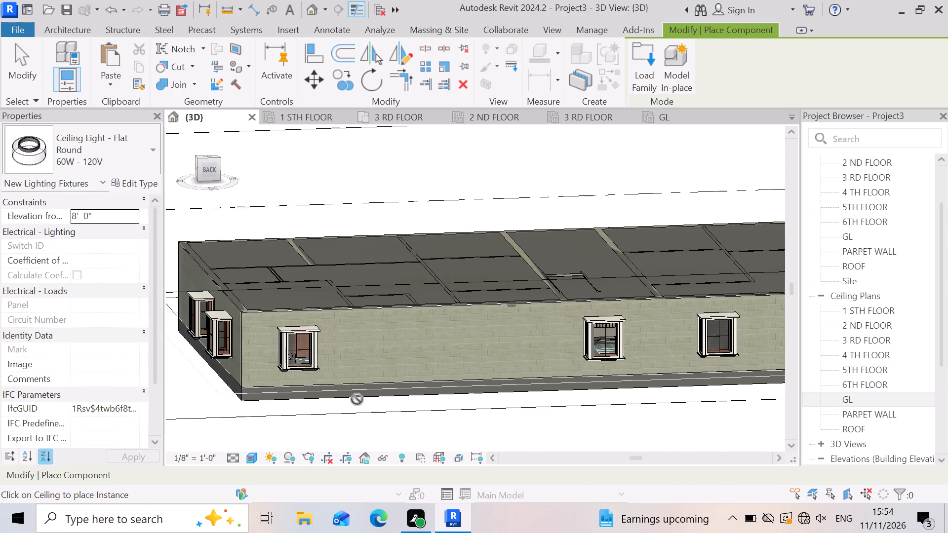
right_drag(355, 396, 345, 380)
shift+middle_drag(348, 386, 345, 380)
shift+right_click(345, 380)
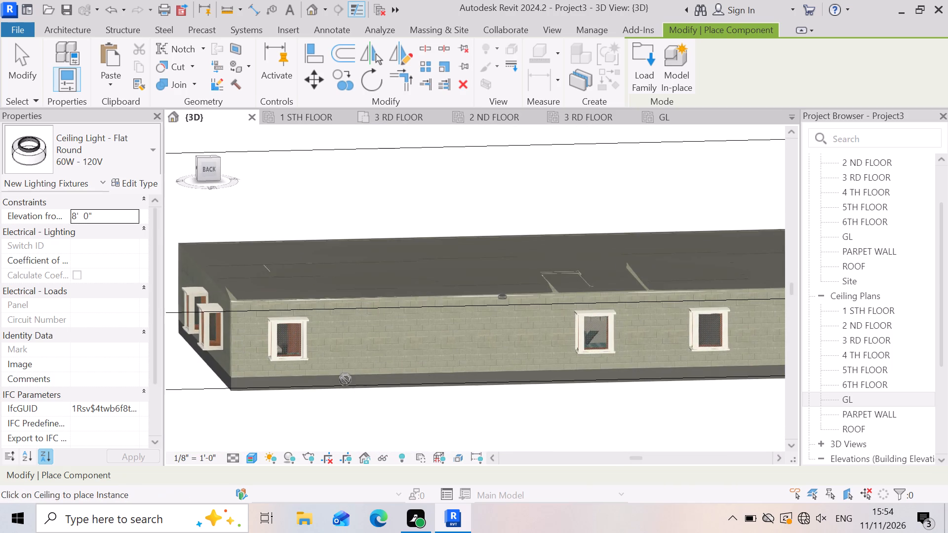
scroll(508, 296, up, 17)
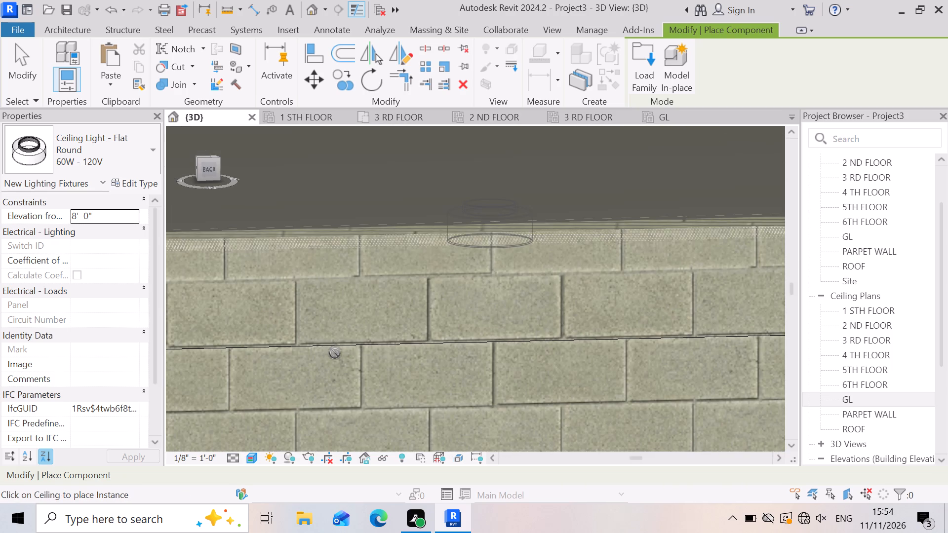
scroll(425, 294, up, 3)
scroll(597, 333, down, 2)
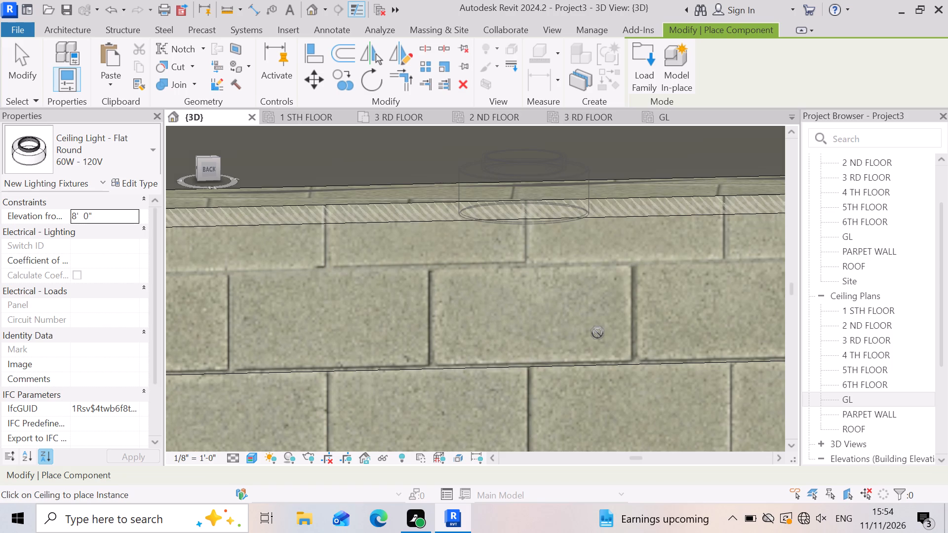
scroll(597, 333, down, 20)
scroll(597, 333, down, 2)
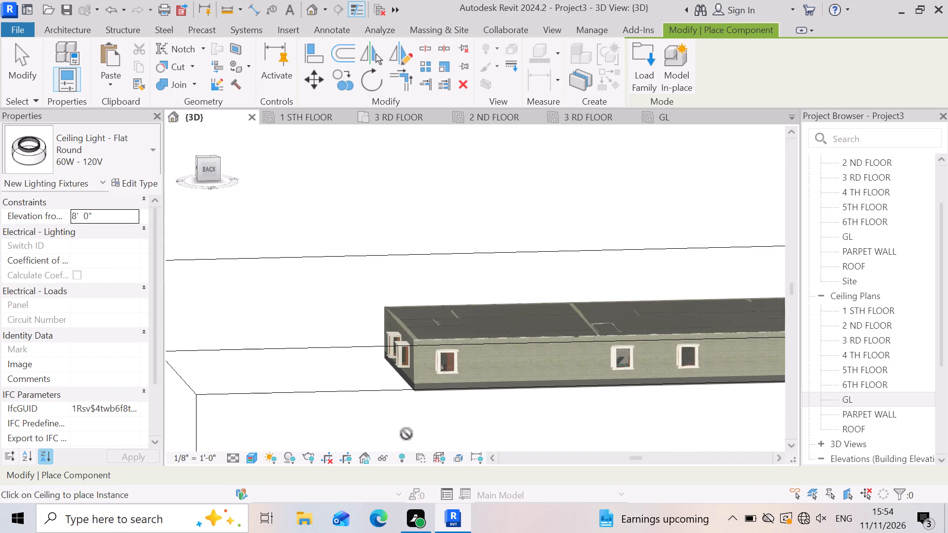
scroll(408, 434, up, 14)
scroll(427, 308, up, 4)
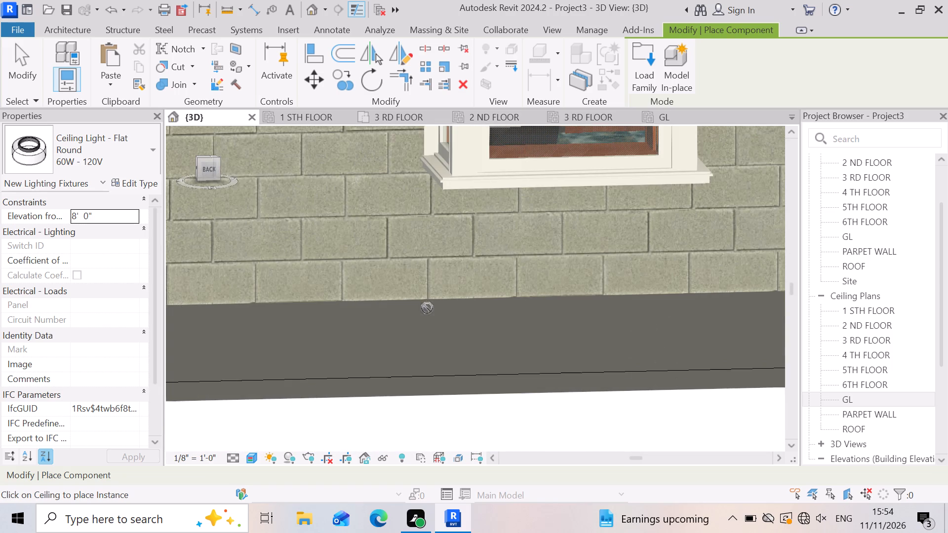
scroll(445, 343, down, 15)
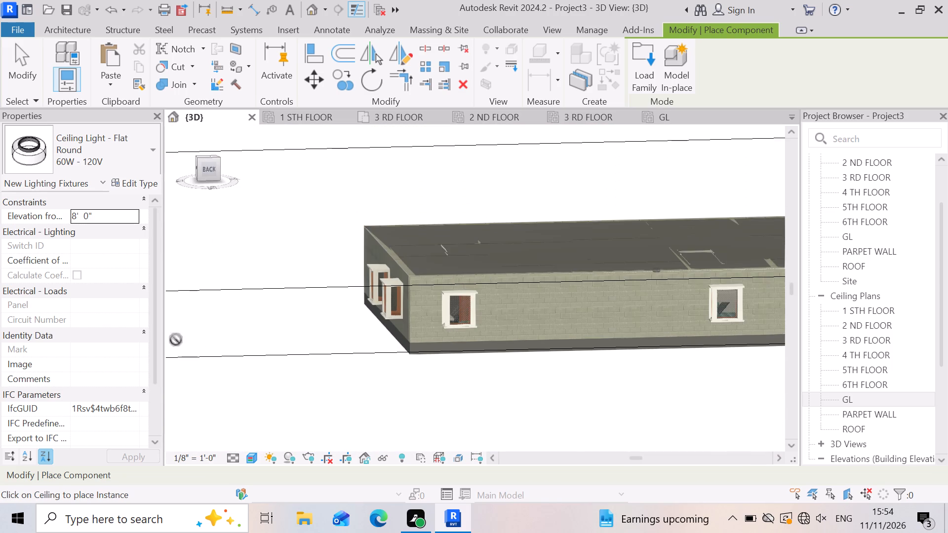
scroll(239, 319, down, 4)
scroll(553, 330, up, 3)
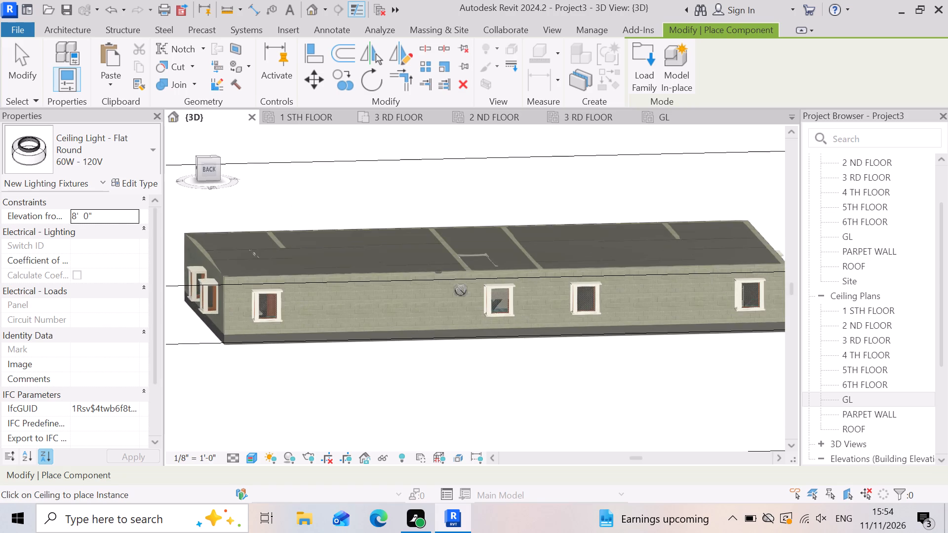
scroll(553, 266, up, 3)
scroll(436, 260, up, 10)
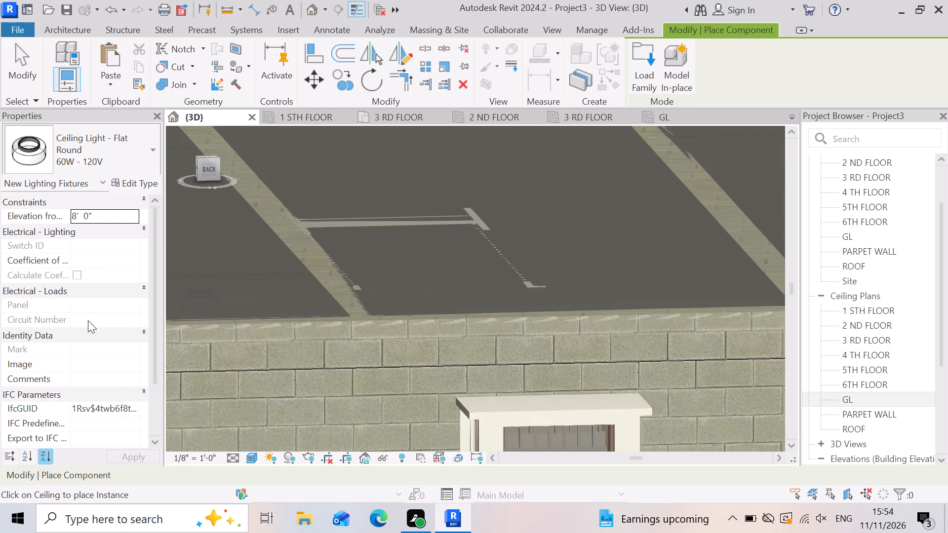
scroll(469, 337, down, 3)
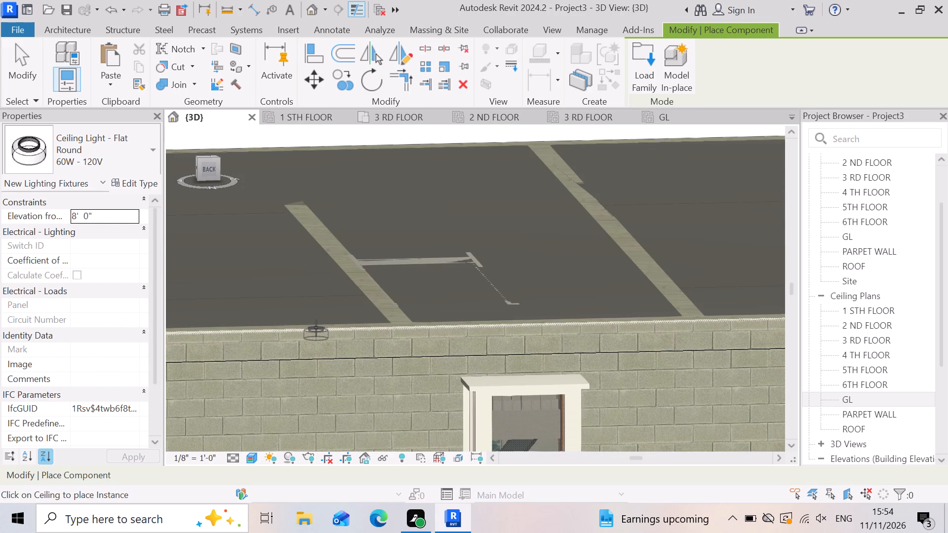
scroll(479, 310, down, 3)
scroll(417, 310, down, 4)
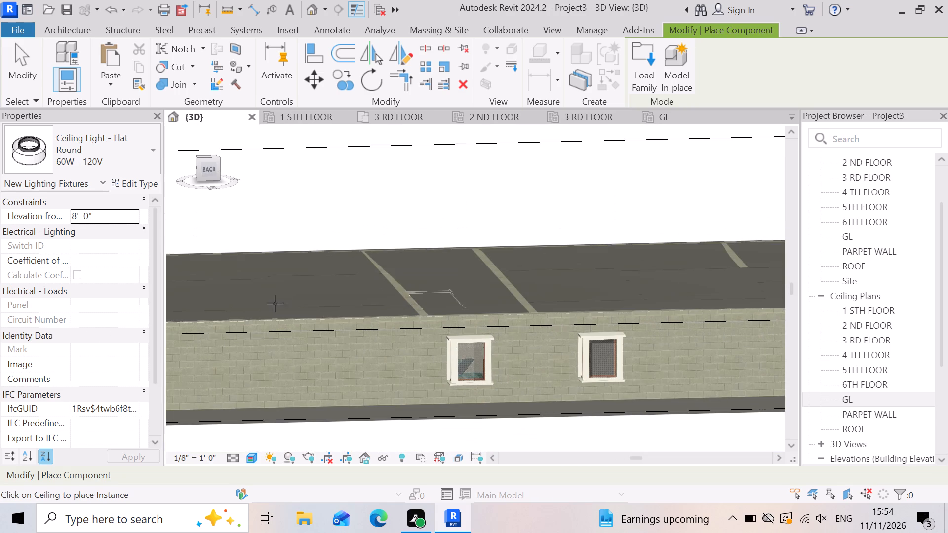
scroll(395, 305, down, 3)
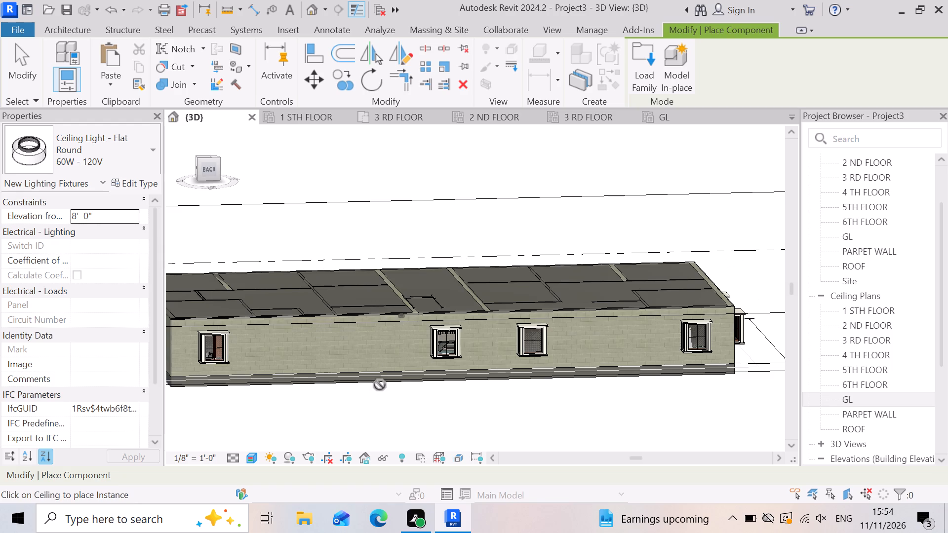
Examine the ceiling, partition tops and wall edges from the right side of the building in 3D.
shift+middle_drag(386, 379, 519, 410)
shift+right_drag(448, 380, 519, 410)
scroll(301, 245, up, 7)
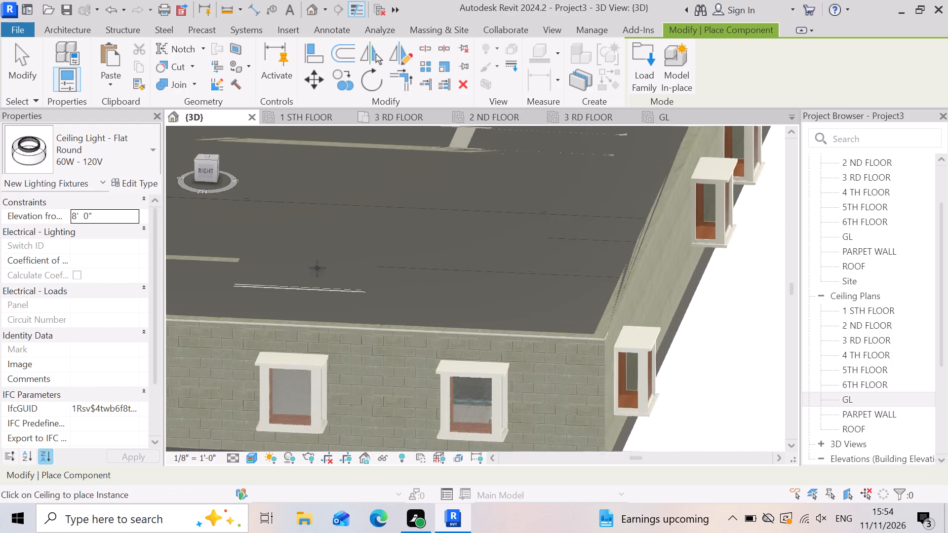
scroll(317, 268, up, 4)
scroll(514, 376, down, 4)
scroll(236, 305, up, 2)
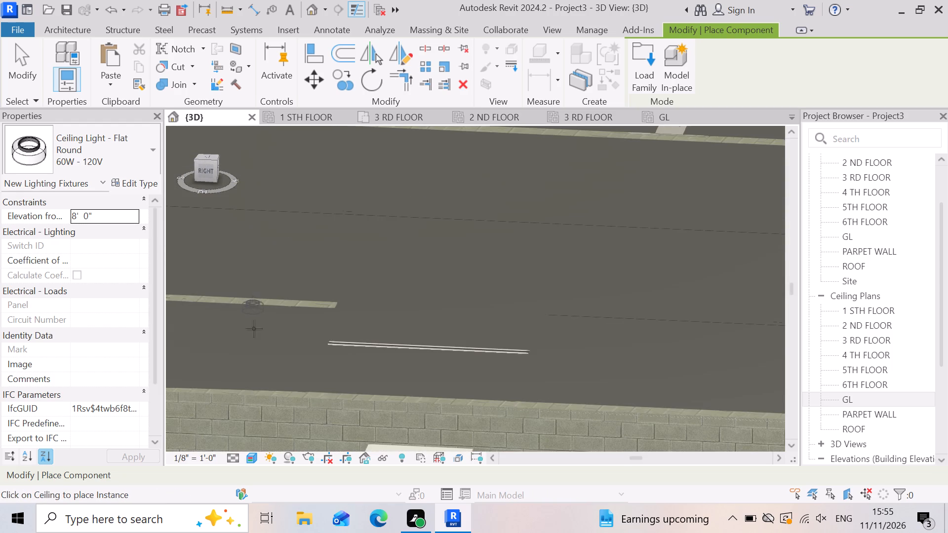
scroll(448, 425, down, 7)
scroll(241, 382, up, 3)
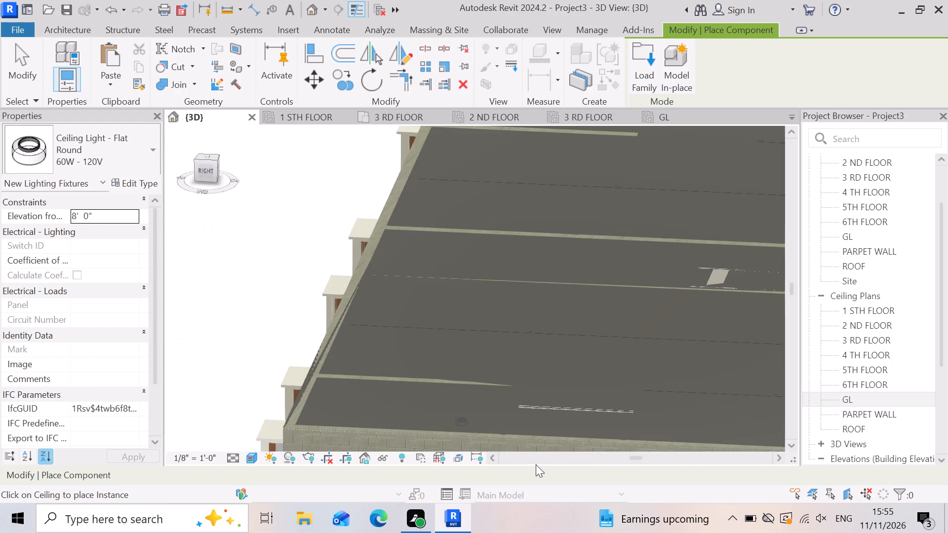
scroll(536, 464, down, 7)
scroll(458, 359, up, 3)
scroll(466, 417, down, 2)
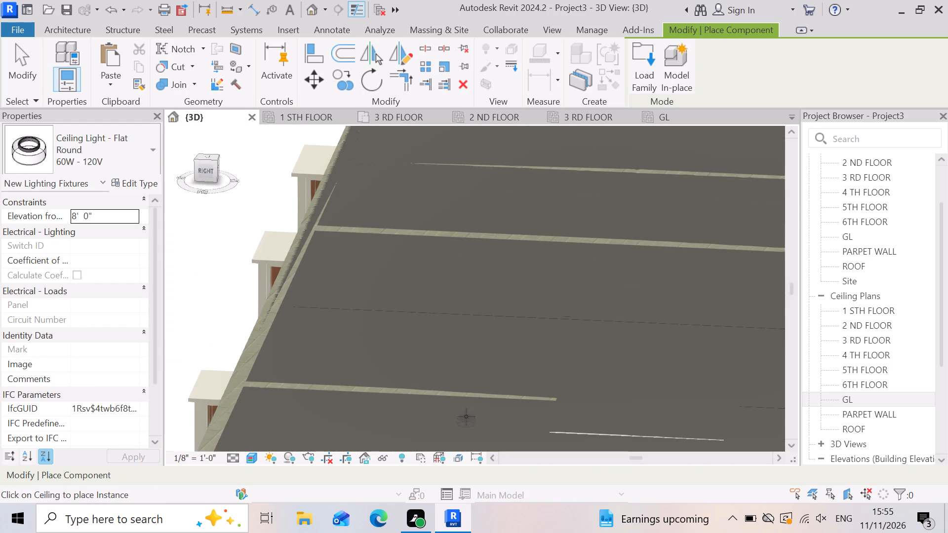
scroll(466, 417, down, 4)
scroll(502, 187, up, 7)
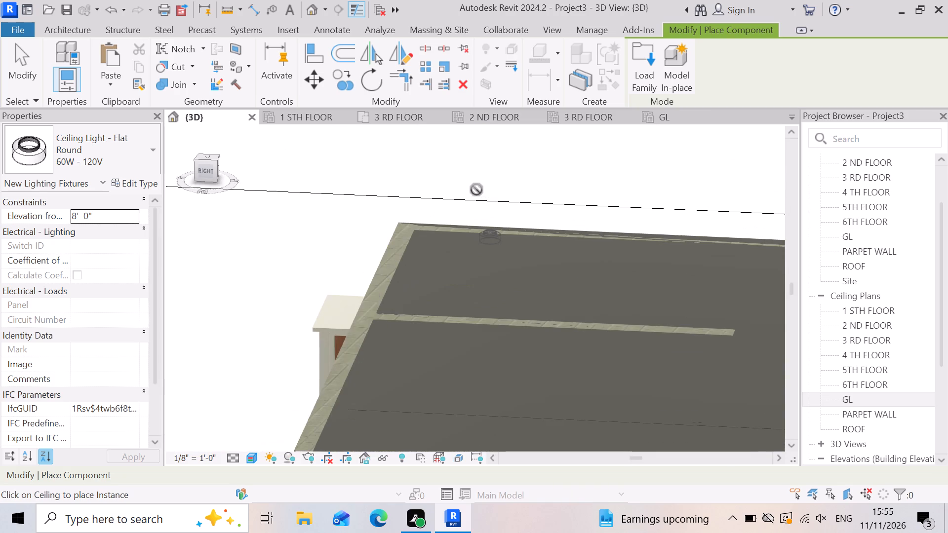
scroll(489, 216, up, 13)
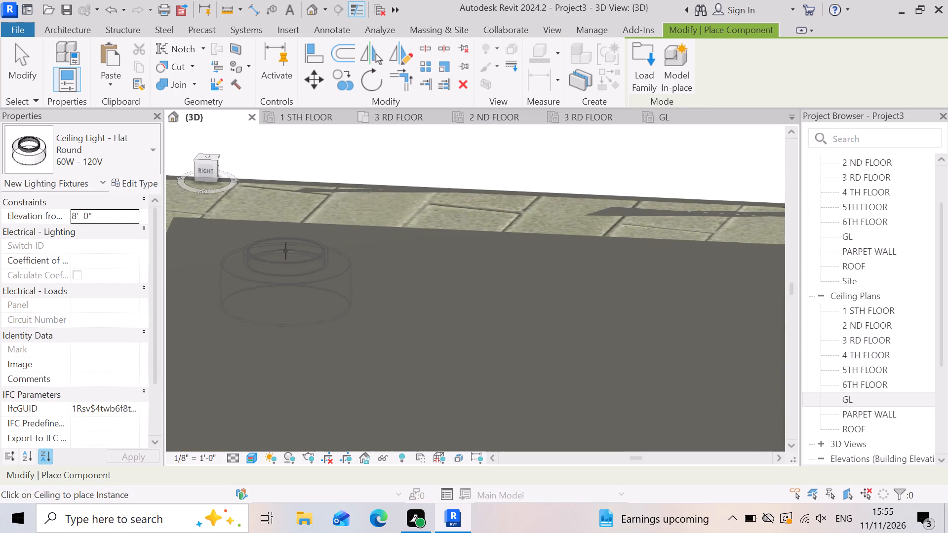
scroll(585, 249, down, 5)
scroll(594, 251, up, 1)
scroll(601, 248, down, 5)
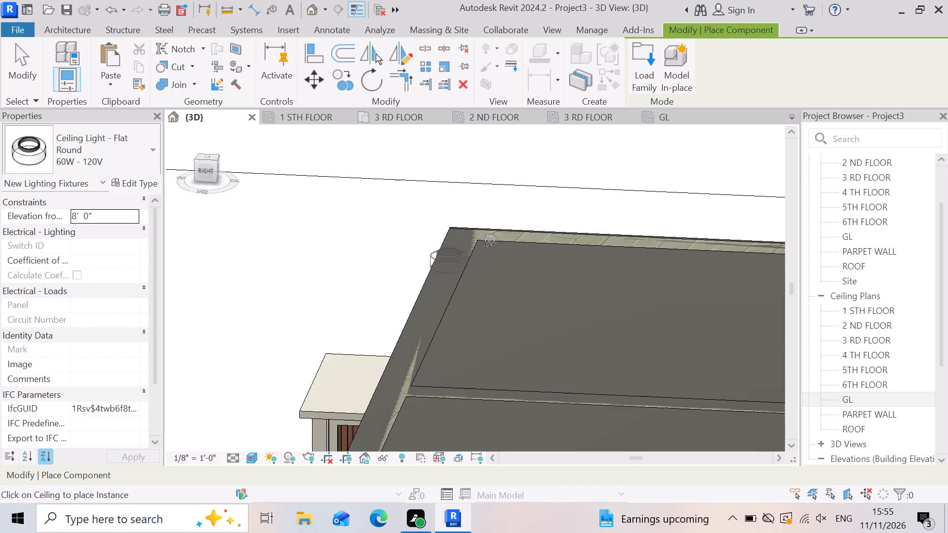
scroll(510, 245, down, 19)
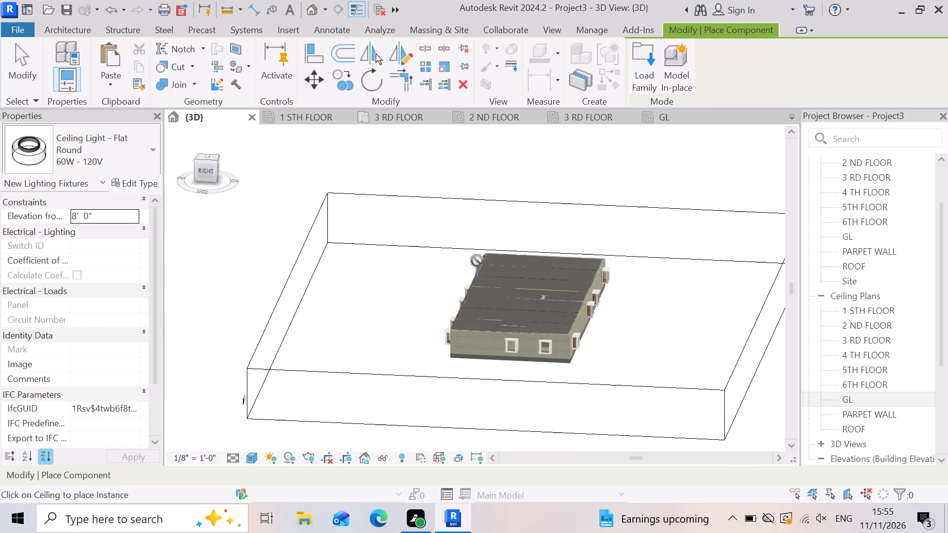
scroll(467, 344, up, 2)
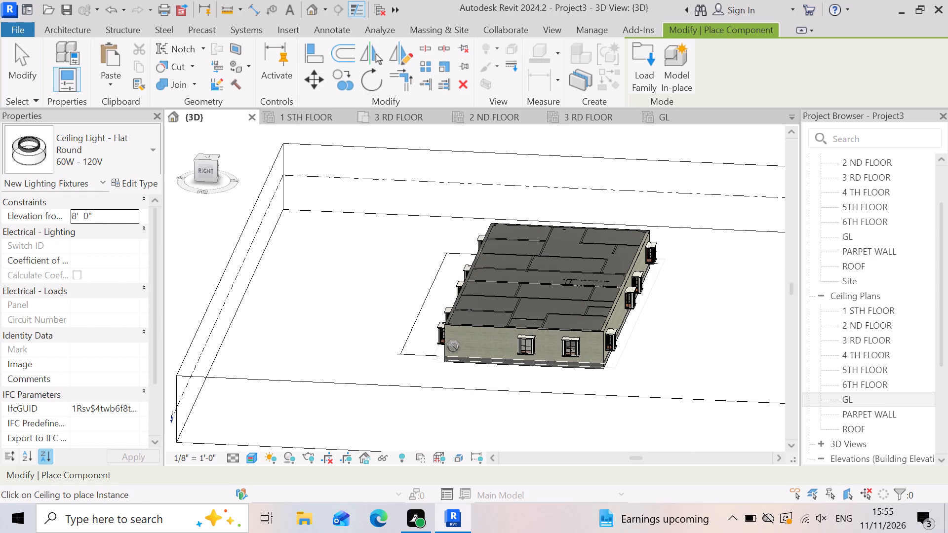
Examine the ceiling and windows from the front side of the building in 3D.
shift+middle_drag(453, 347, 567, 311)
shift+scroll(457, 344, up, 1)
shift+right_drag(459, 342, 567, 311)
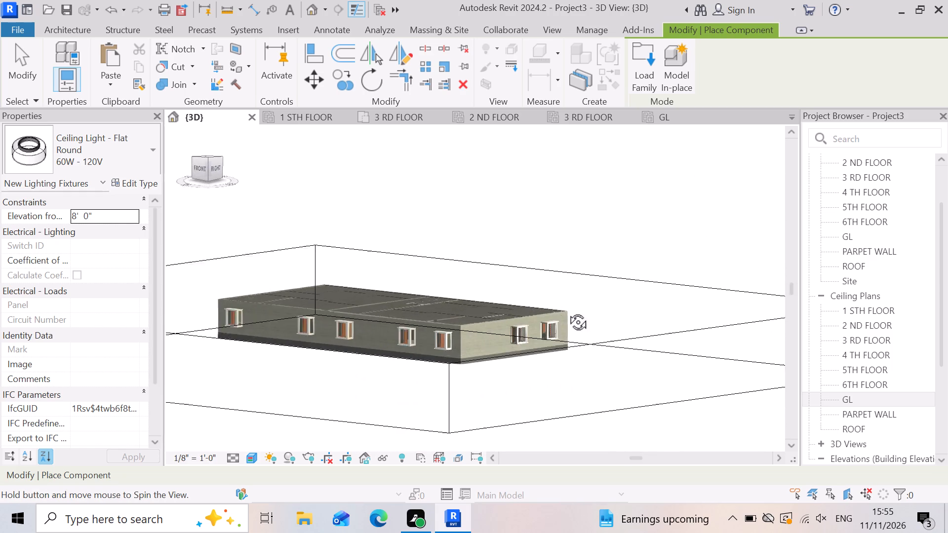
shift+middle_drag(567, 311, 655, 340)
shift+right_drag(567, 311, 656, 340)
scroll(379, 343, up, 4)
scroll(383, 331, down, 1)
scroll(387, 325, up, 7)
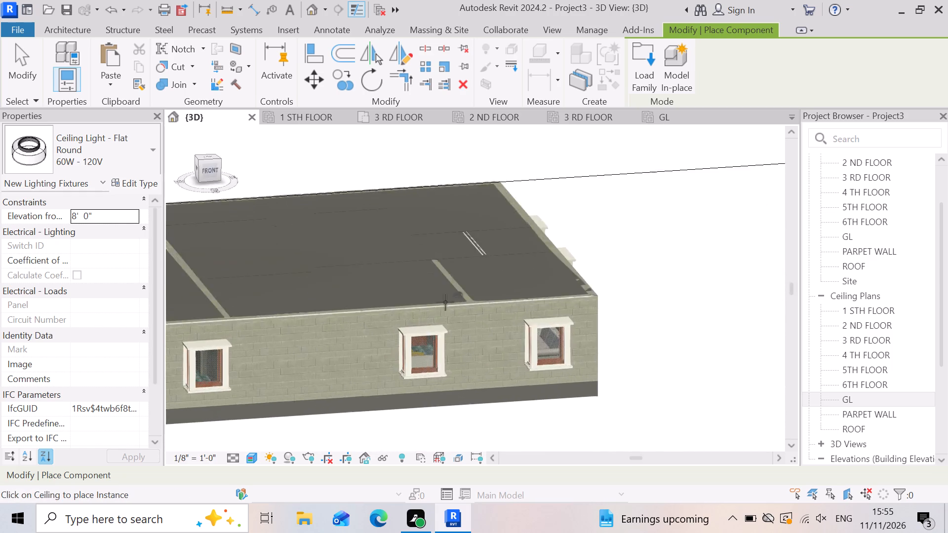
scroll(445, 302, up, 7)
scroll(544, 329, down, 9)
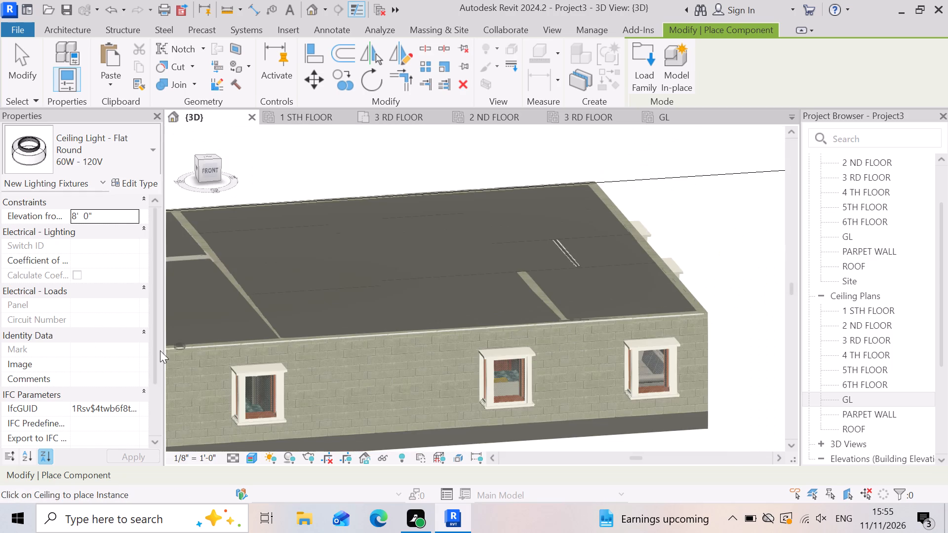
Examine the ceiling, partition tops and windows along the front side and left corner of the building in 3D.
scroll(570, 327, down, 2)
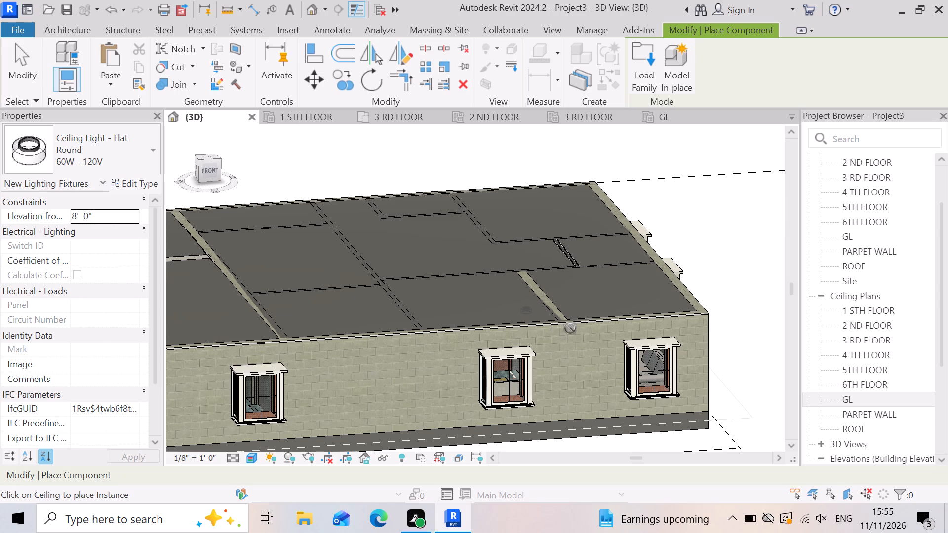
scroll(570, 328, down, 7)
scroll(402, 341, up, 11)
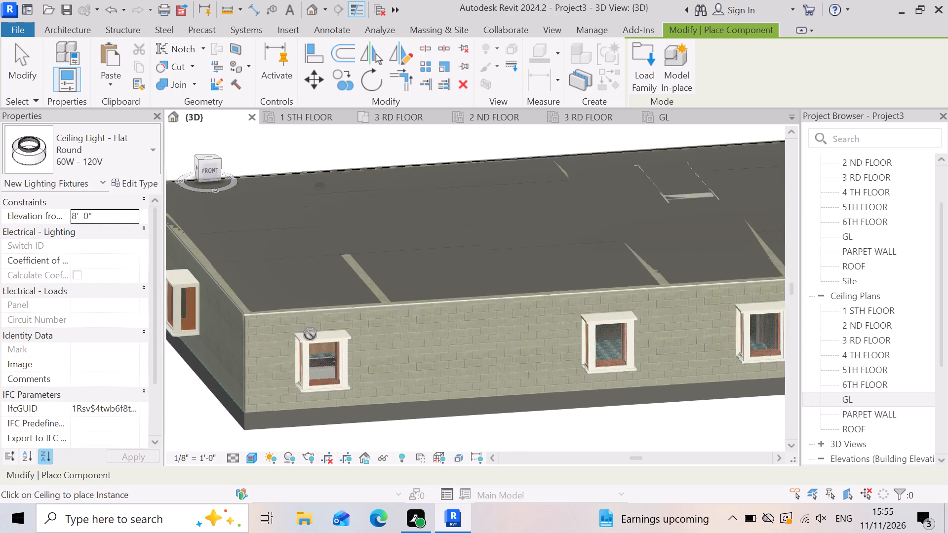
scroll(521, 321, down, 3)
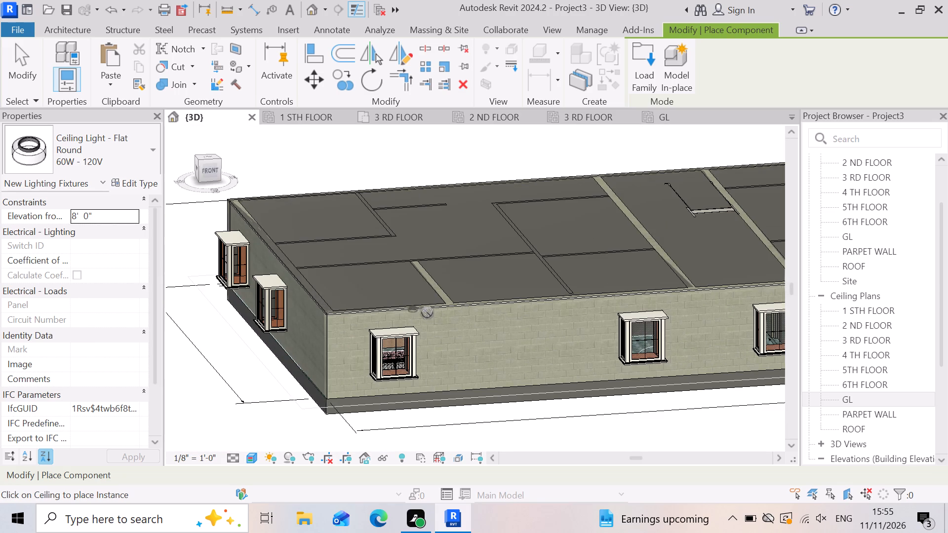
scroll(446, 317, down, 5)
scroll(540, 375, up, 3)
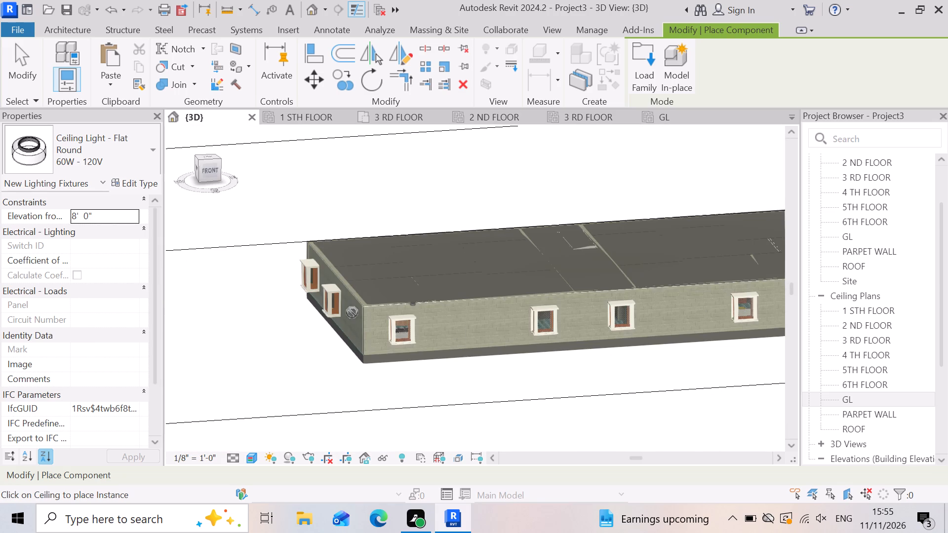
scroll(421, 347, down, 4)
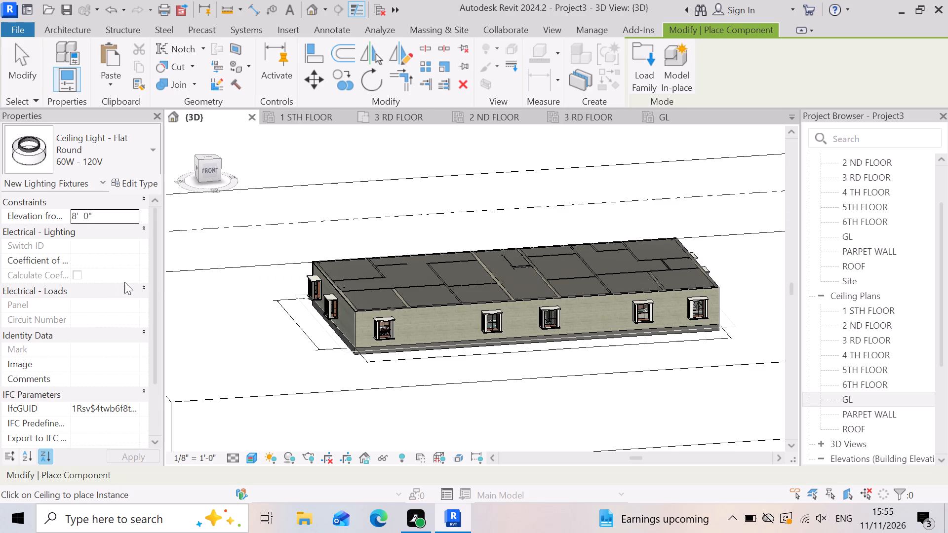
scroll(331, 352, up, 2)
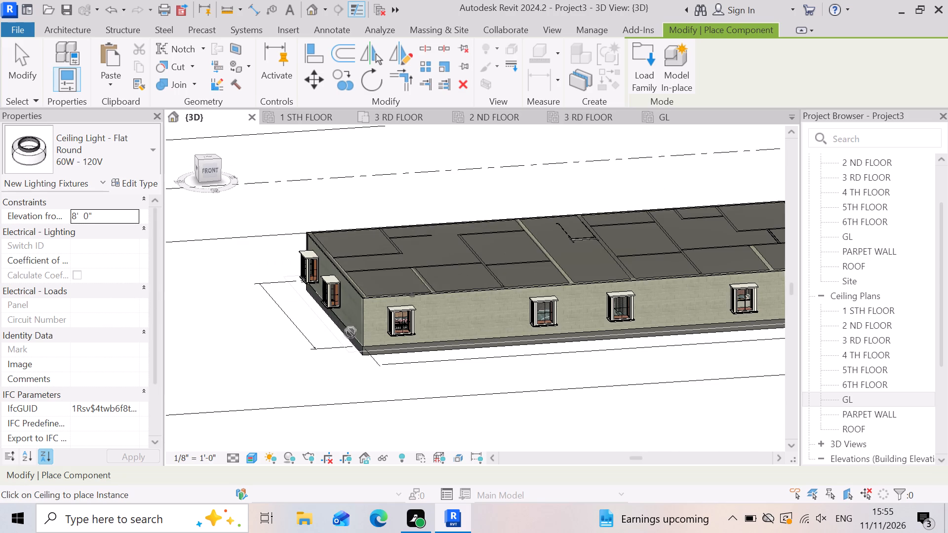
Return to the GL reflected ceiling plan and undo the latest ceiling light placements around the staircase and along the top wall.
key(ctrl+z)
scroll(555, 319, up, 3)
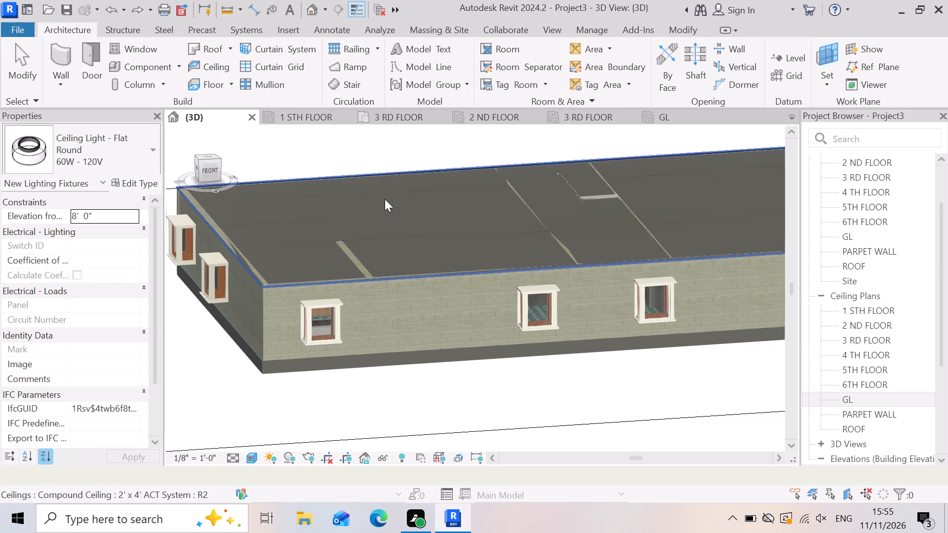
click(687, 115)
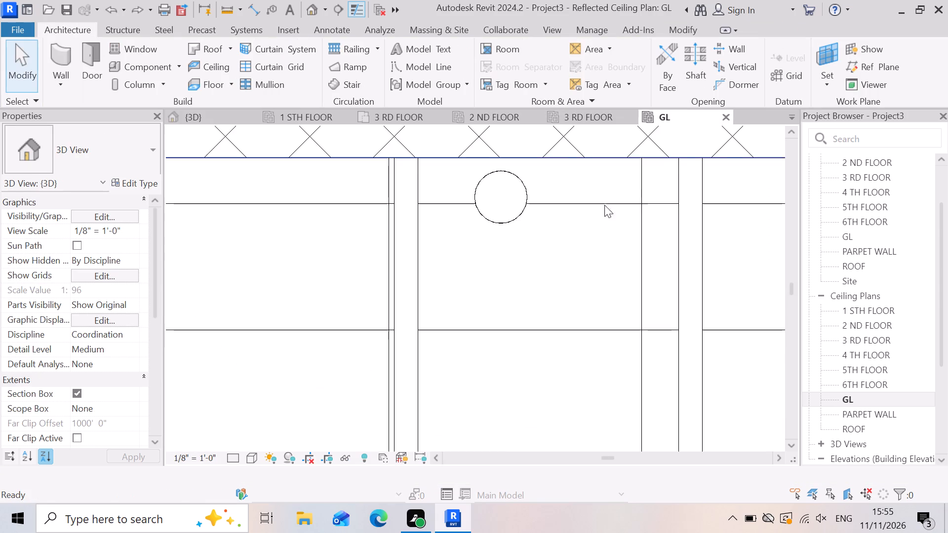
scroll(544, 241, down, 20)
scroll(544, 241, down, 4)
scroll(604, 313, up, 2)
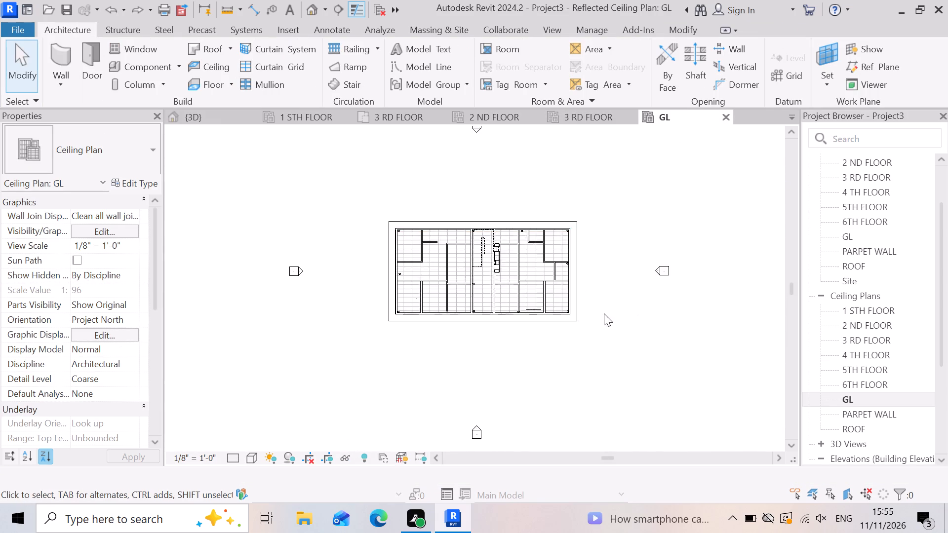
scroll(604, 313, up, 2)
key(ctrl+z)
scroll(565, 310, down, 5)
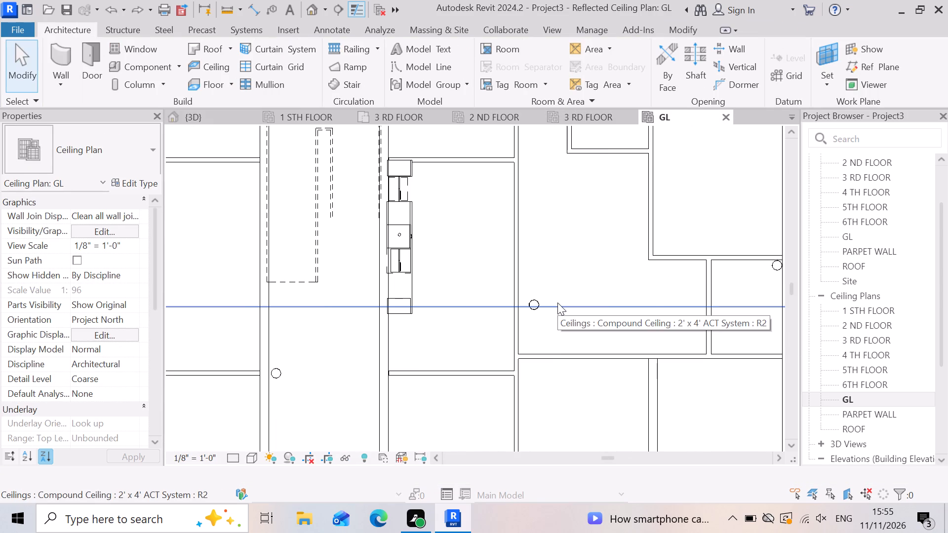
key(ctrl+z)
key(ctrl+z)
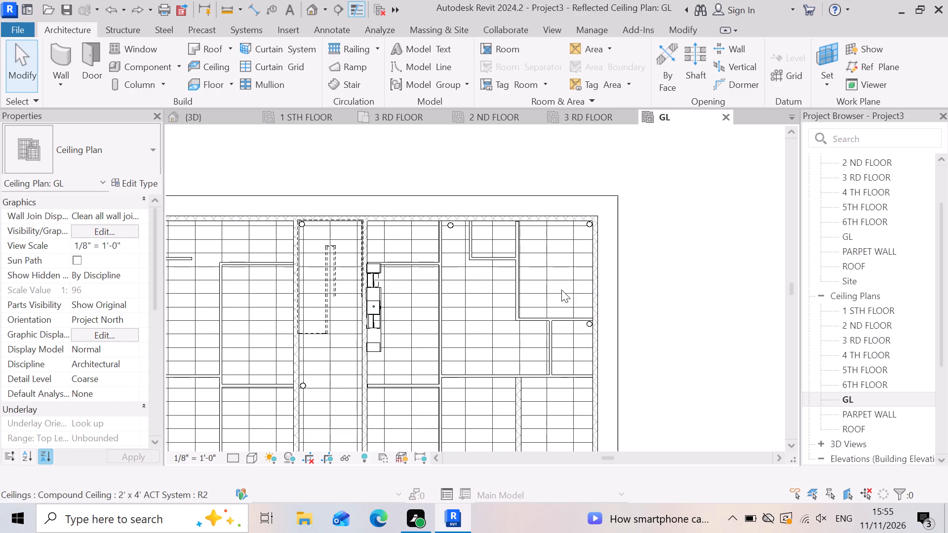
key(ctrl+z)
scroll(592, 344, up, 2)
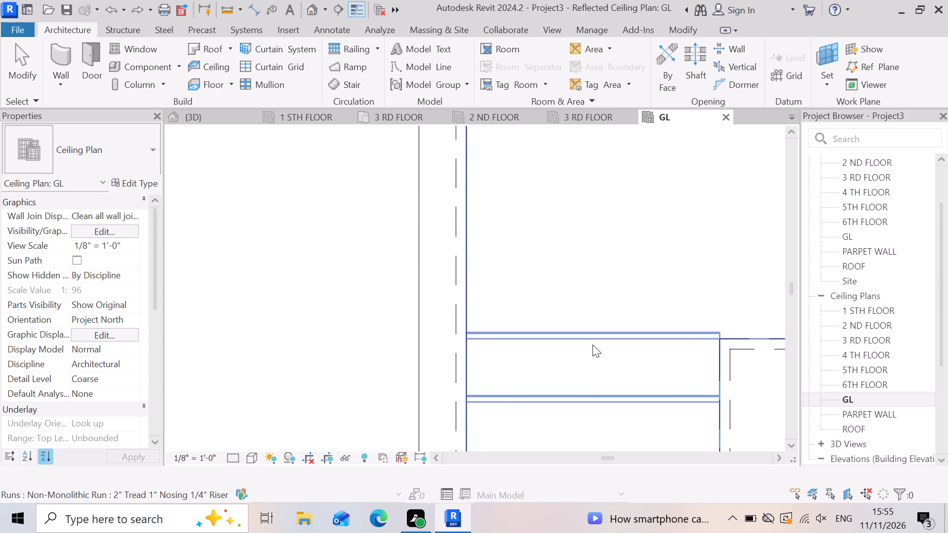
scroll(592, 344, up, 1)
scroll(578, 325, down, 20)
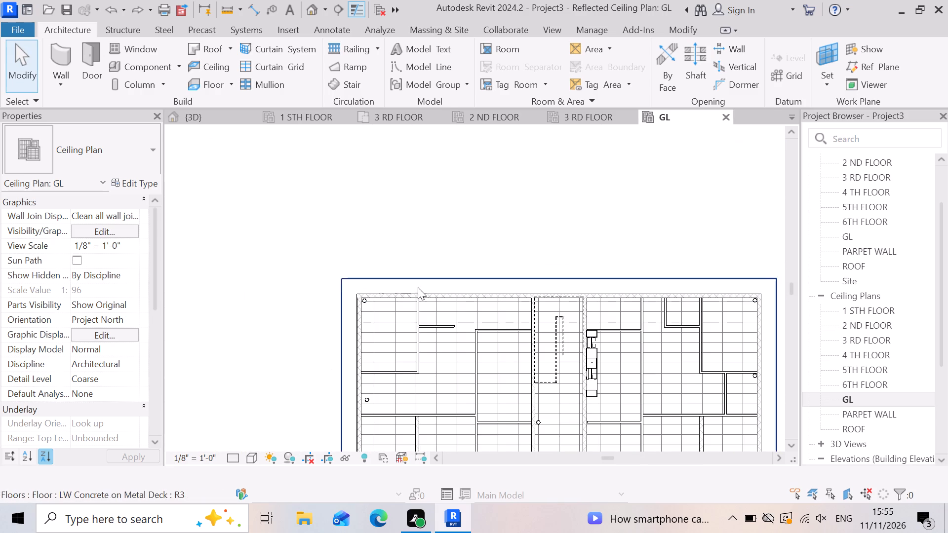
Undo further light placements in the GL ceiling plan until only the two lights by the bottom wall's right end remain.
key(ctrl+z)
scroll(450, 286, down, 13)
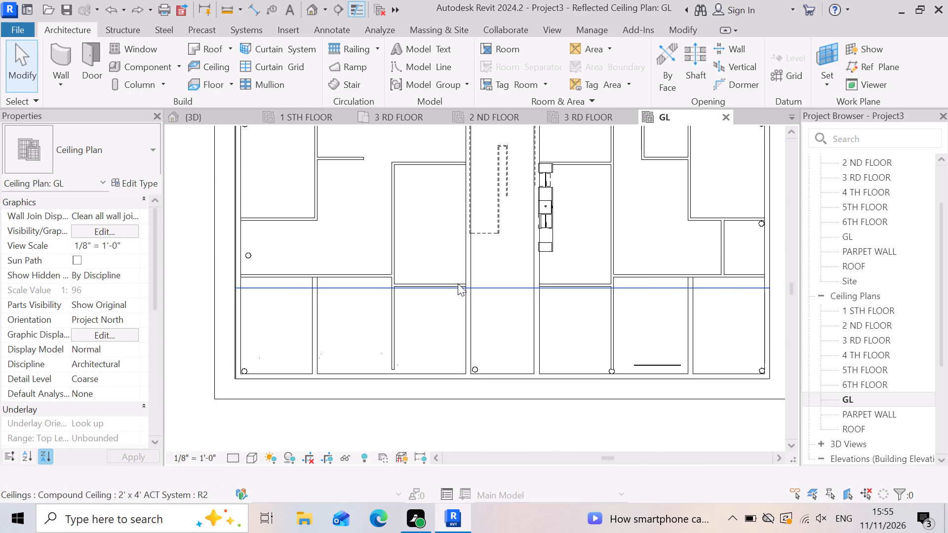
key(ctrl+z)
key(ctrl+z)
scroll(462, 290, down, 4)
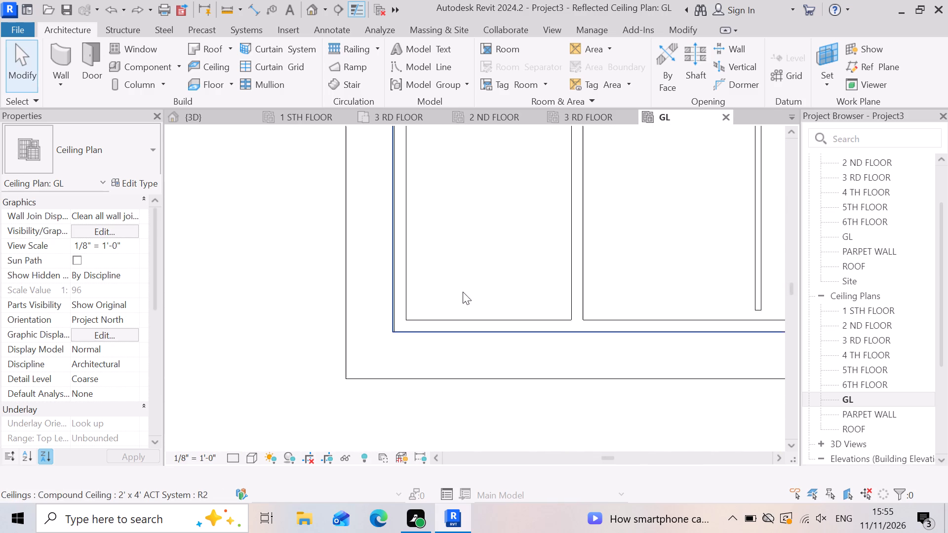
scroll(463, 292, down, 8)
key(ctrl+z)
scroll(437, 284, down, 2)
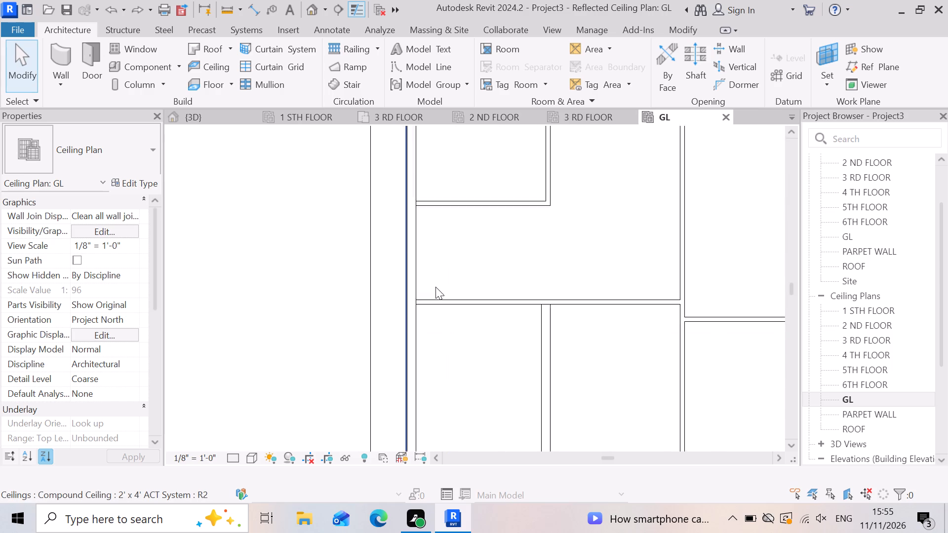
scroll(435, 287, down, 7)
key(ctrl+z)
key(ctrl+z)
key(ctrl+z)
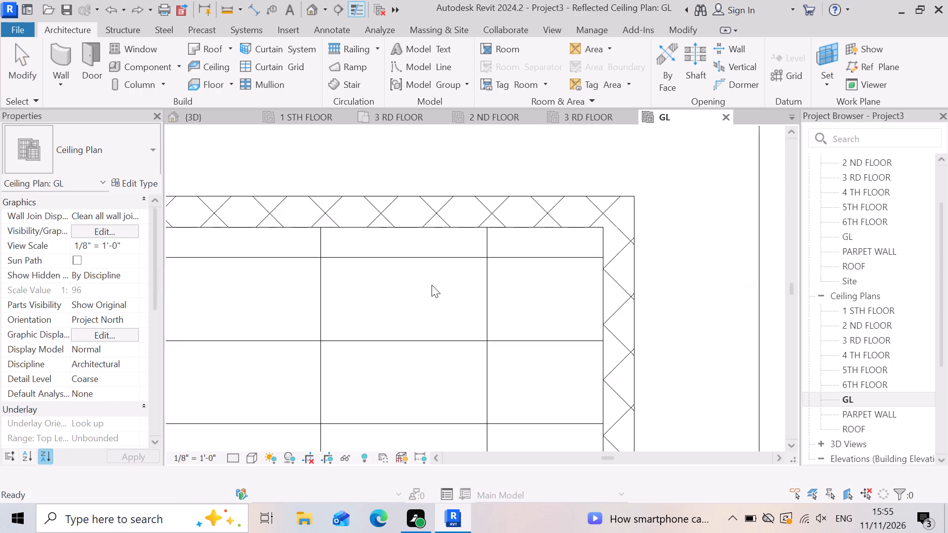
scroll(402, 284, down, 14)
scroll(546, 295, down, 9)
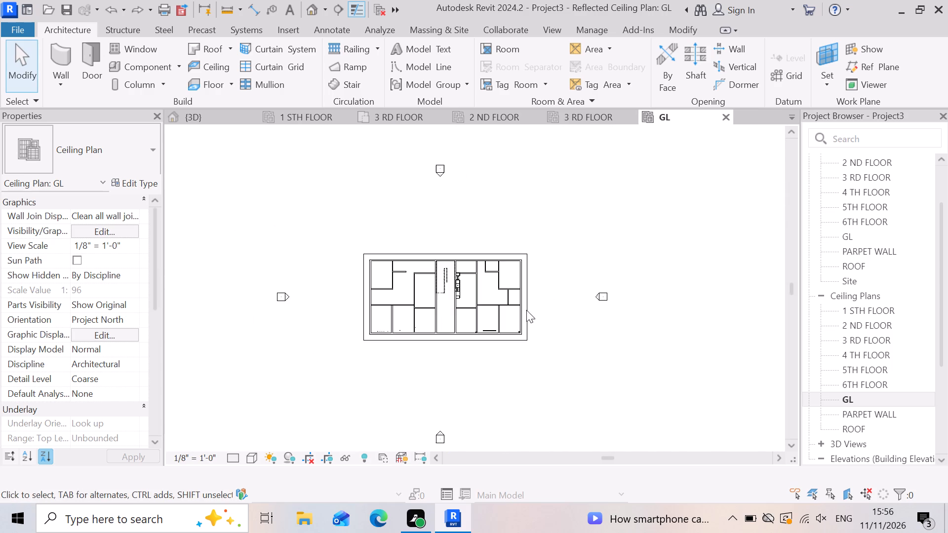
Inspect the GL ceiling, the right exterior wall and the surrounding floor slab in the ceiling plan.
scroll(318, 267, up, 3)
scroll(417, 285, up, 4)
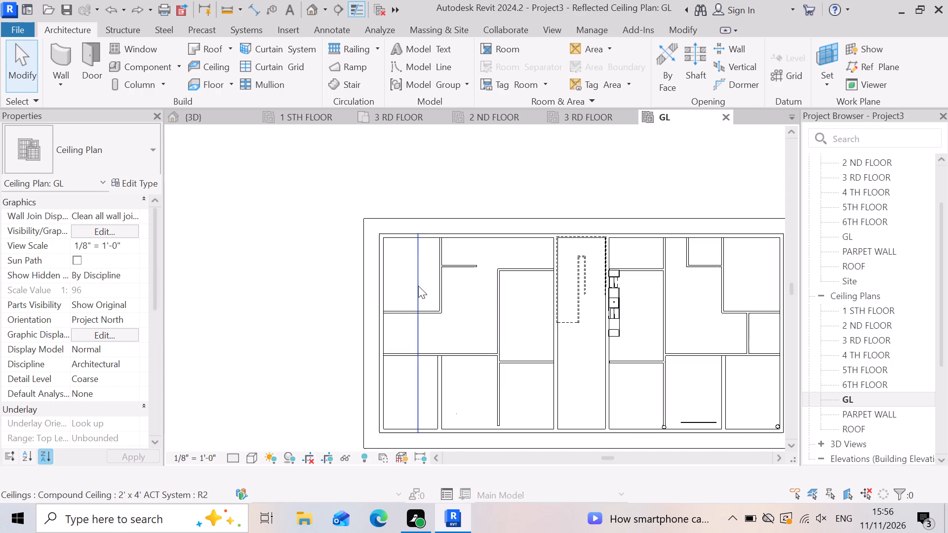
click(398, 259)
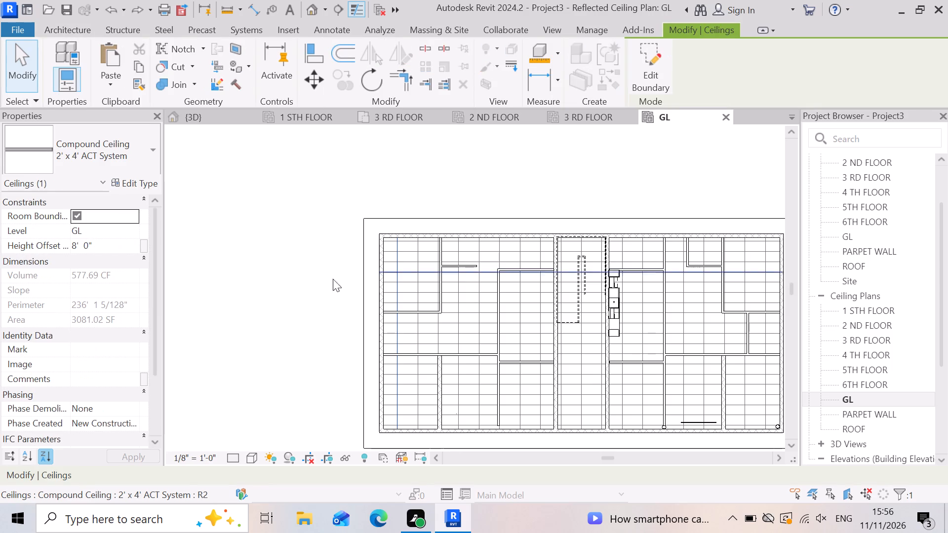
key(Escape)
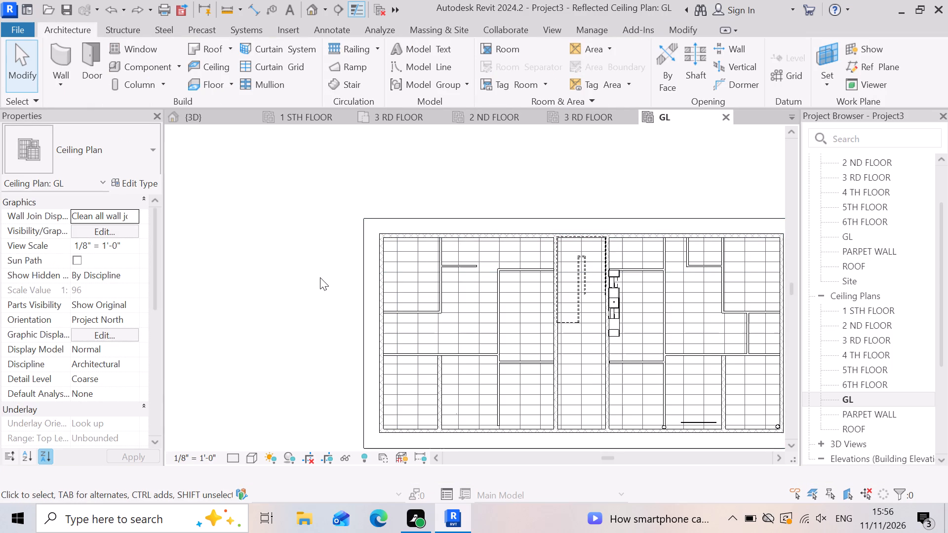
scroll(320, 277, down, 7)
scroll(499, 307, up, 2)
click(498, 307)
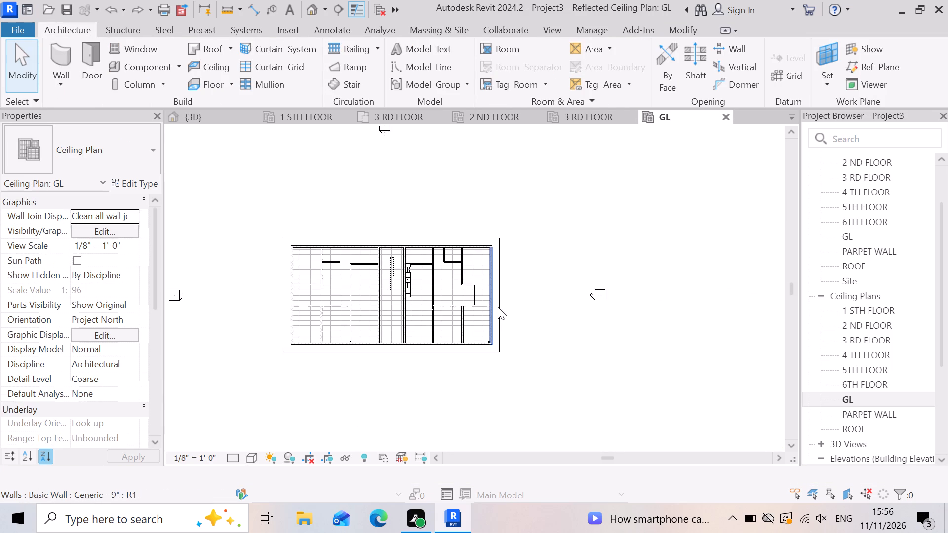
scroll(497, 317, up, 3)
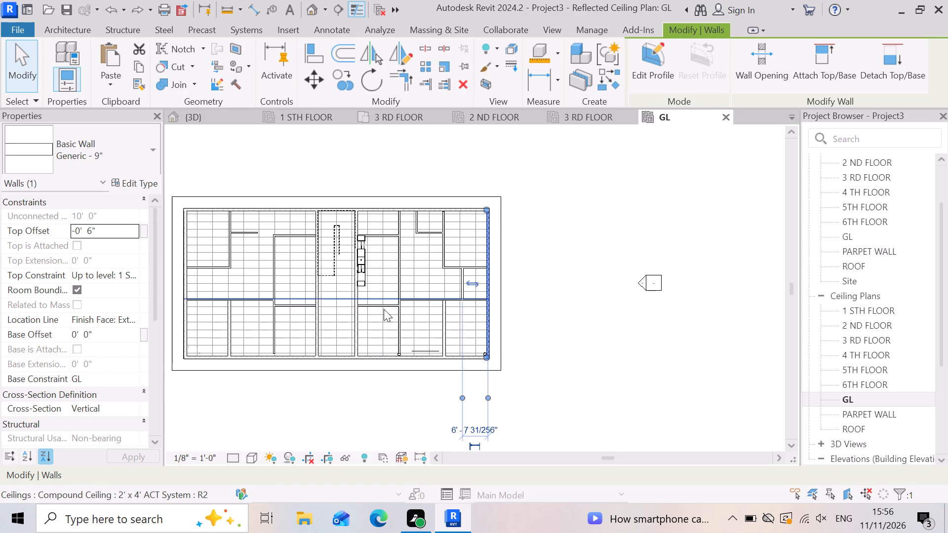
click(554, 317)
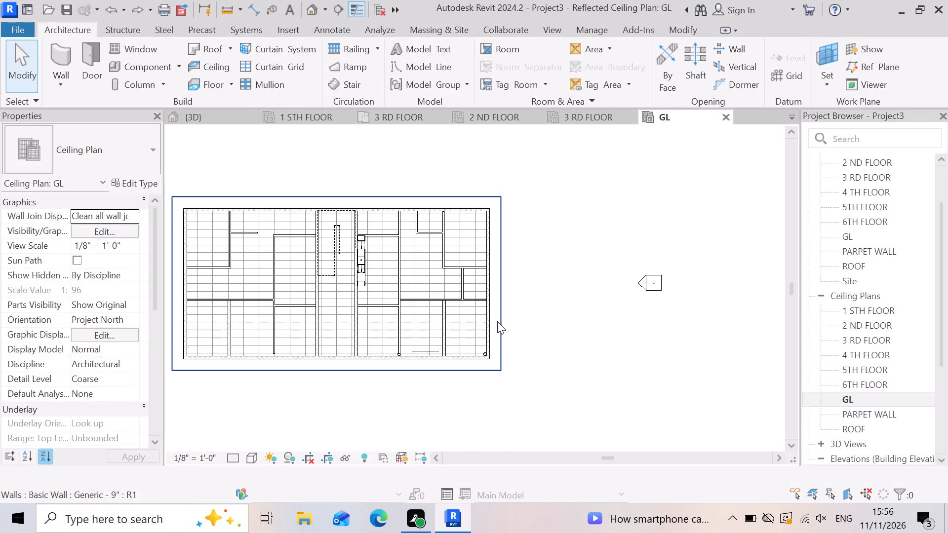
click(497, 320)
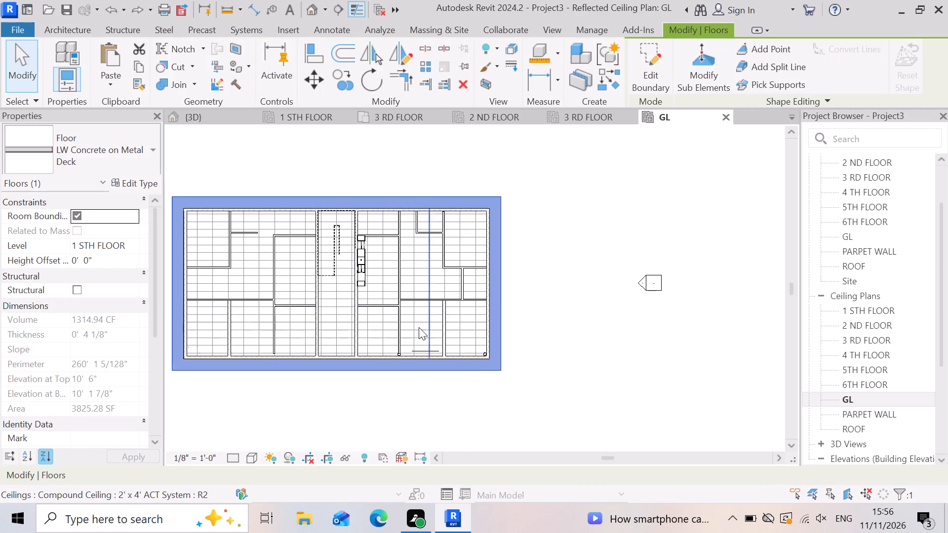
click(577, 317)
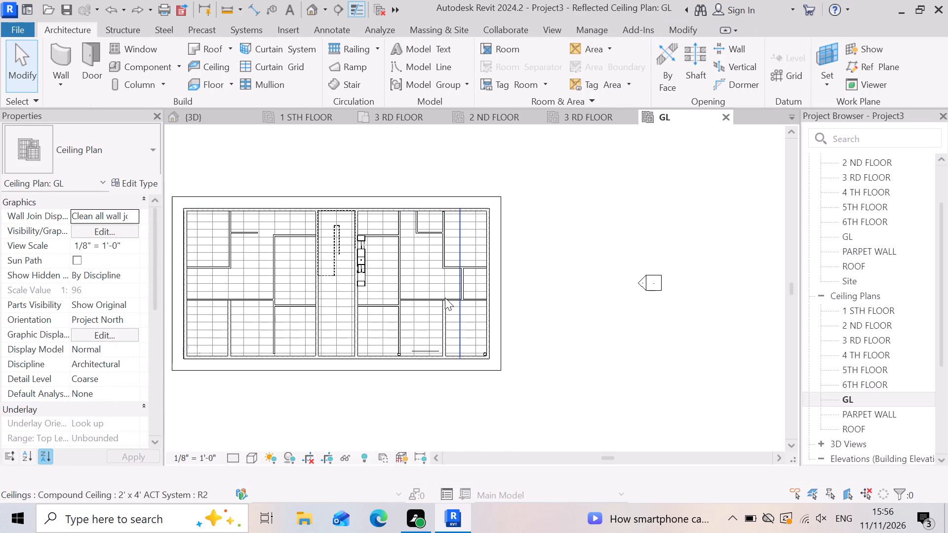
Select the ceiling light in the bottom-right corner room of the GL ceiling plan.
scroll(445, 298, up, 4)
click(485, 385)
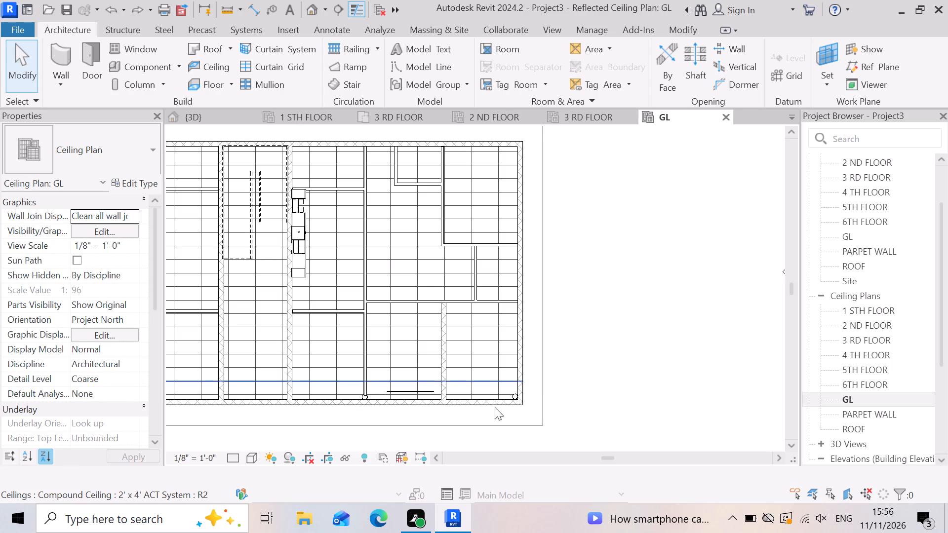
scroll(533, 419, up, 10)
click(504, 380)
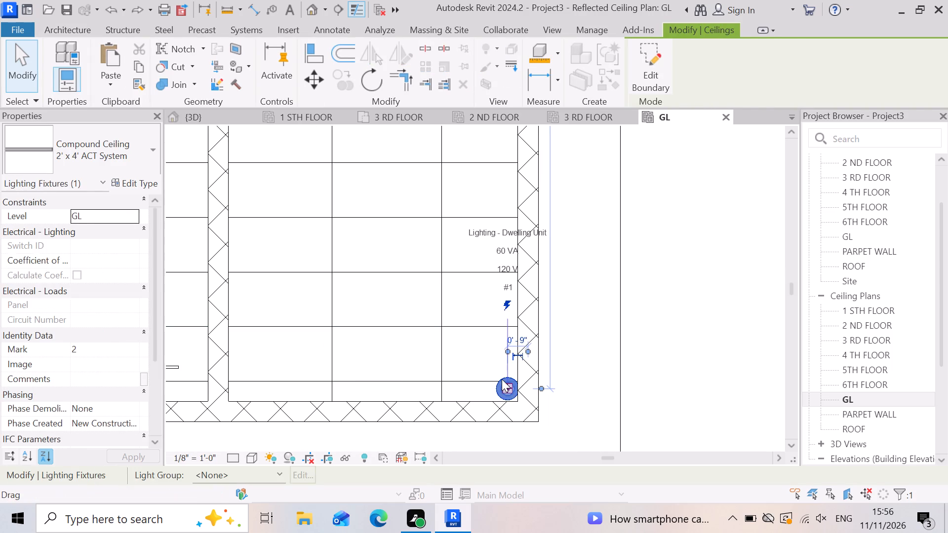
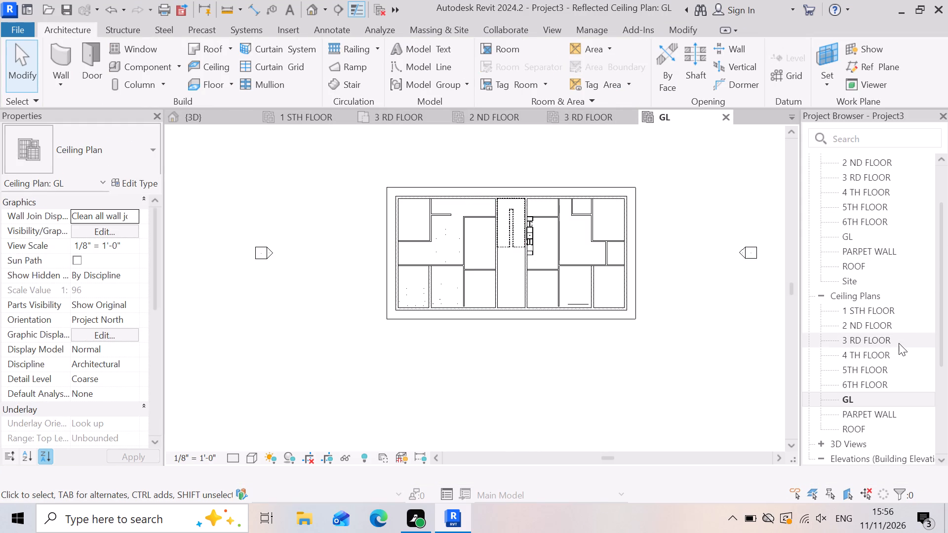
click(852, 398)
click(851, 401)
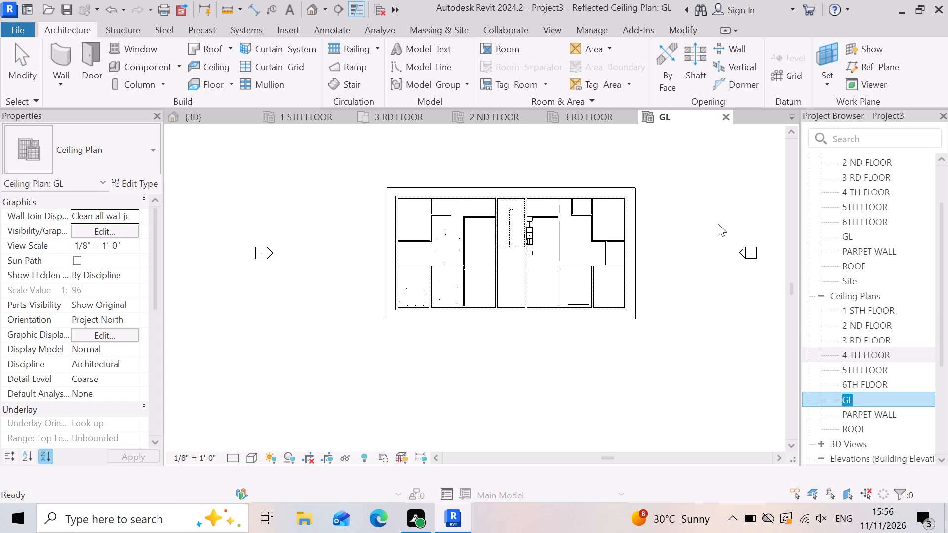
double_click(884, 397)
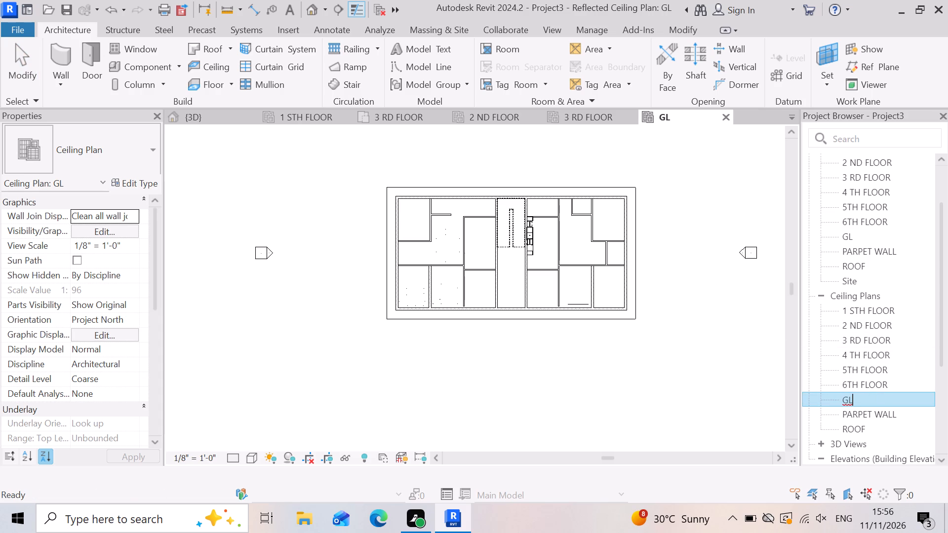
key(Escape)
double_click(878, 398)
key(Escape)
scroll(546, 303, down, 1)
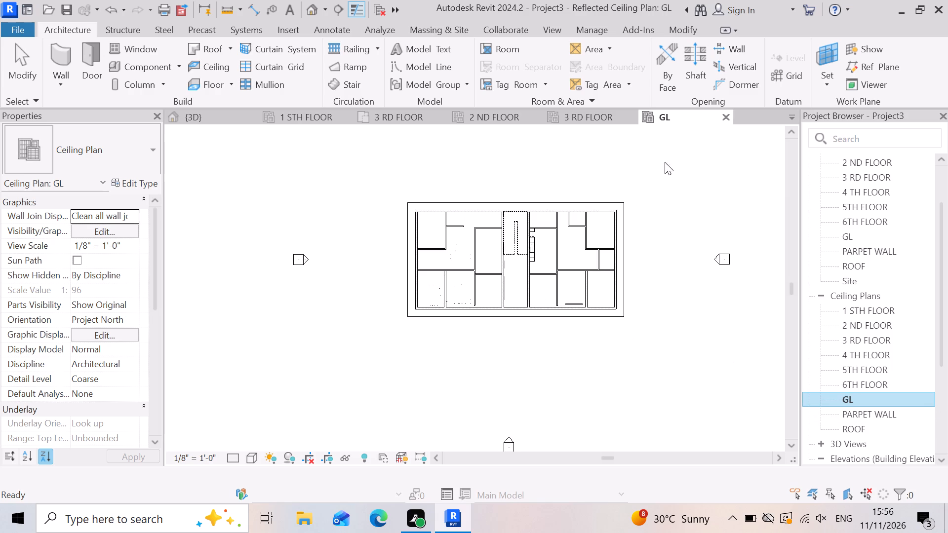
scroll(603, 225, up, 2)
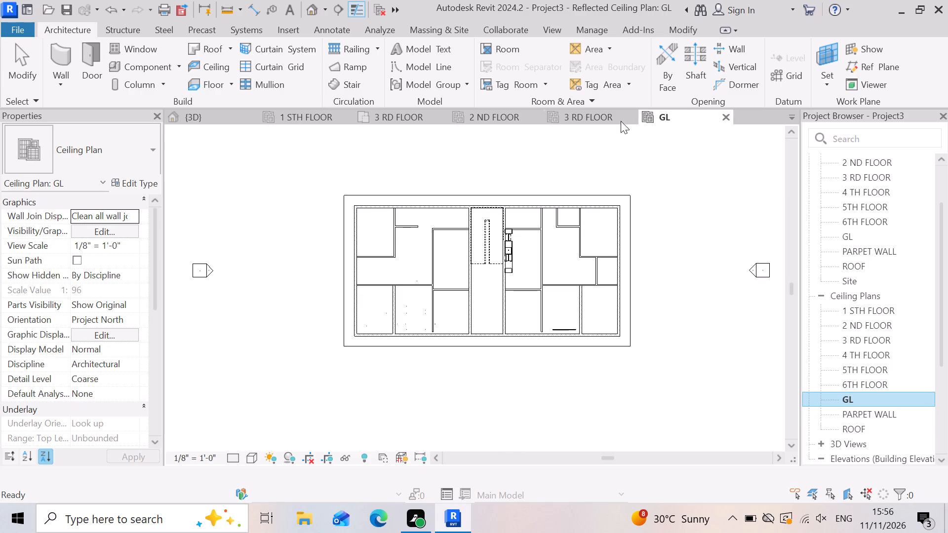
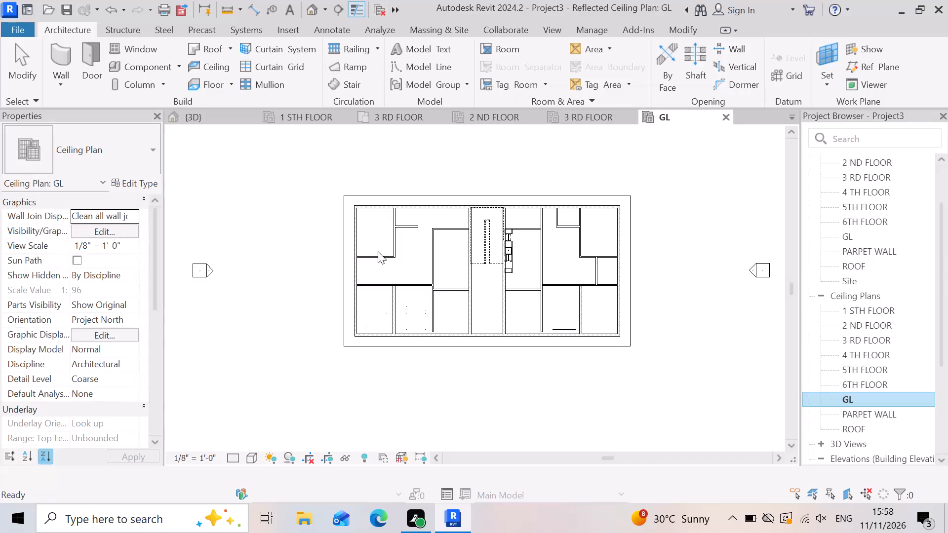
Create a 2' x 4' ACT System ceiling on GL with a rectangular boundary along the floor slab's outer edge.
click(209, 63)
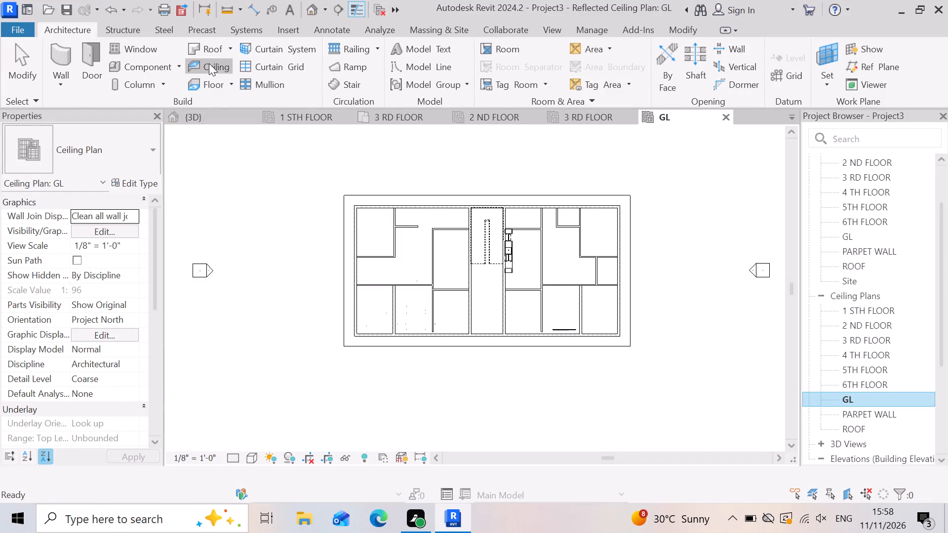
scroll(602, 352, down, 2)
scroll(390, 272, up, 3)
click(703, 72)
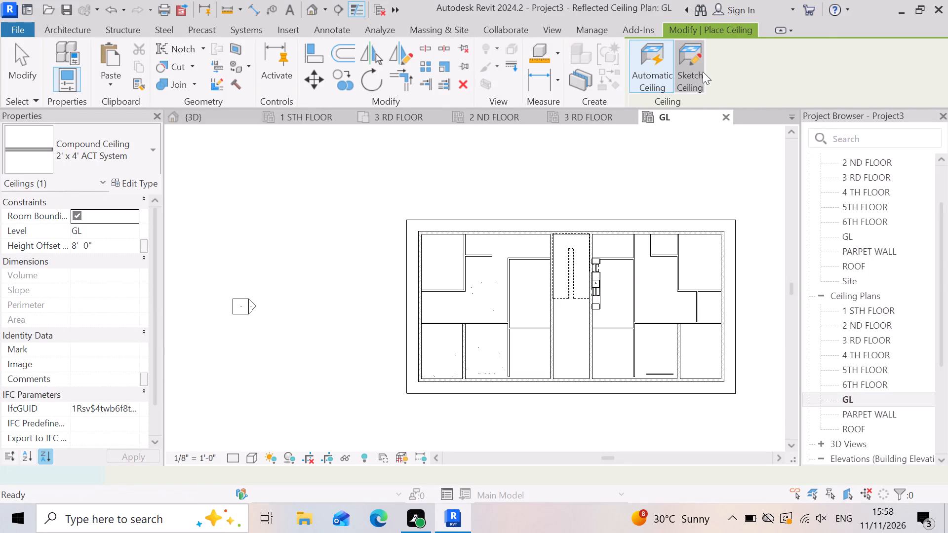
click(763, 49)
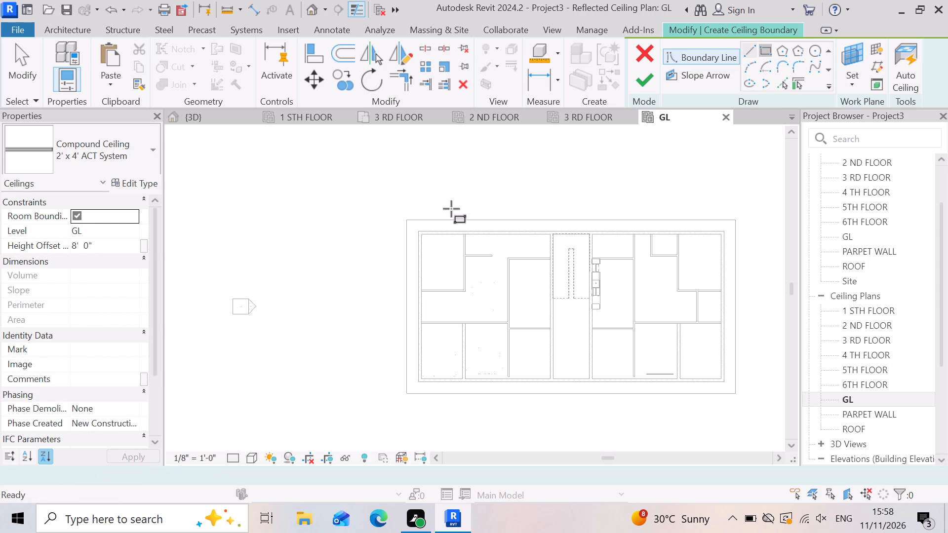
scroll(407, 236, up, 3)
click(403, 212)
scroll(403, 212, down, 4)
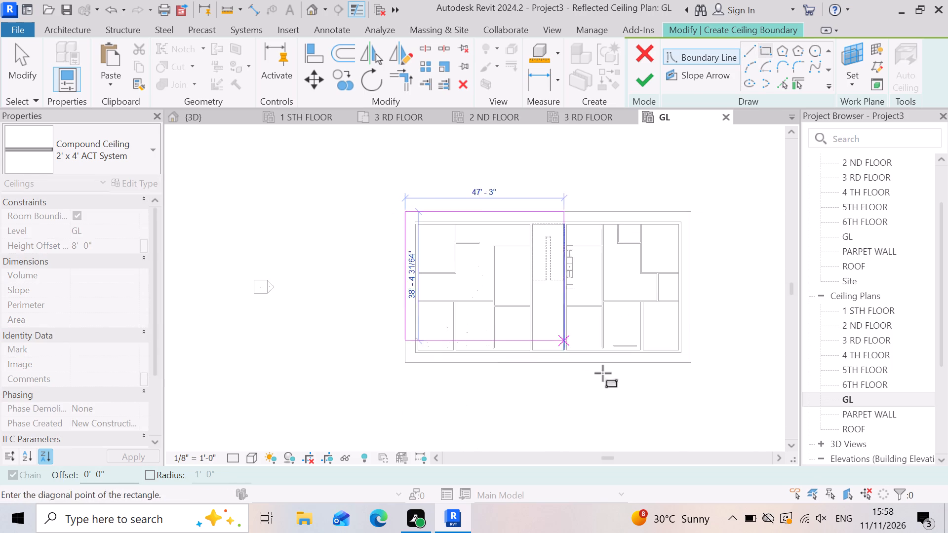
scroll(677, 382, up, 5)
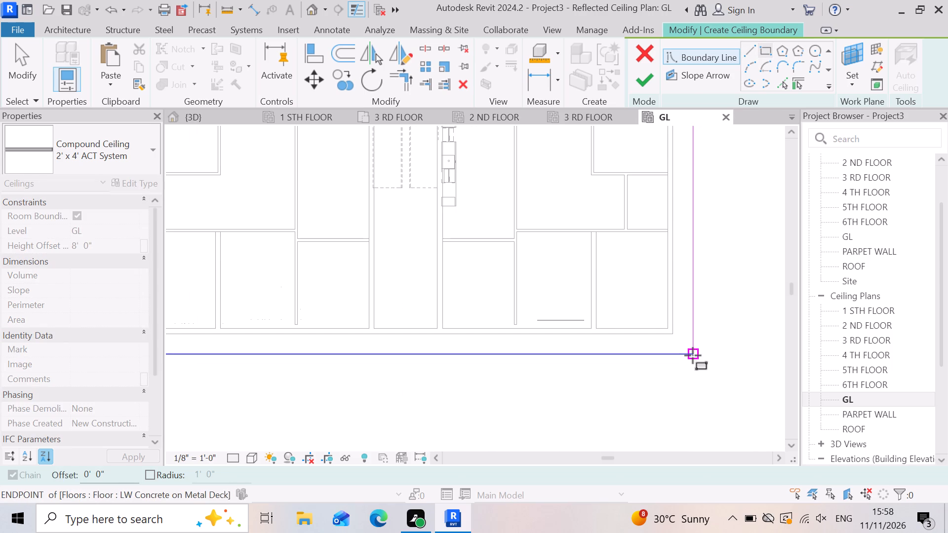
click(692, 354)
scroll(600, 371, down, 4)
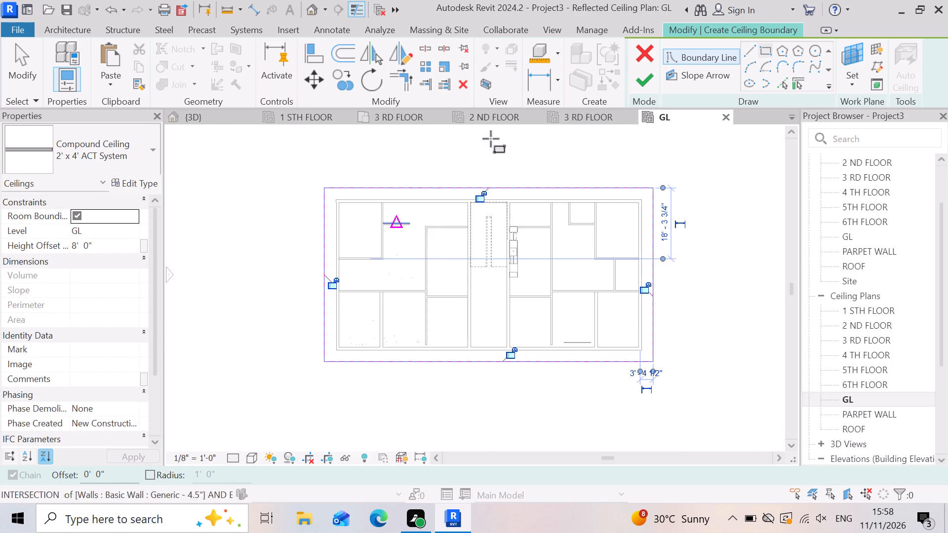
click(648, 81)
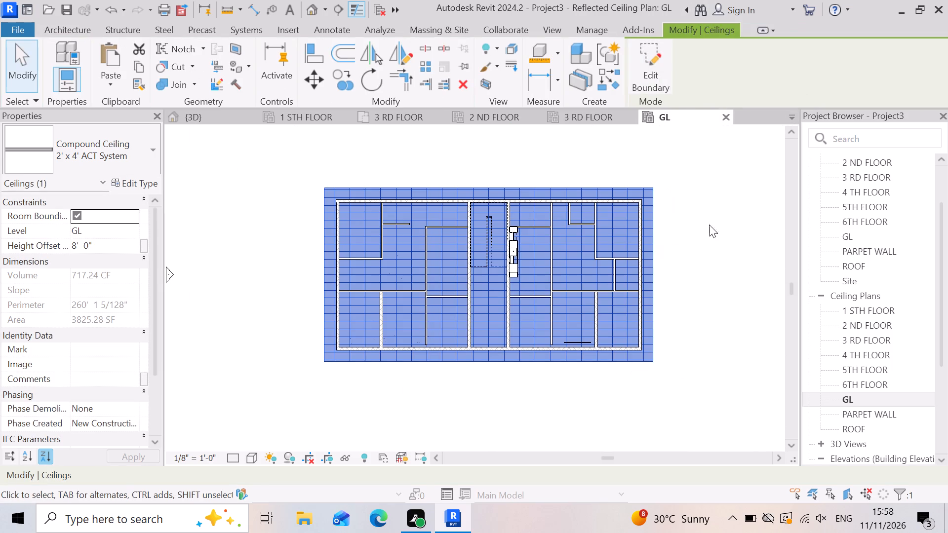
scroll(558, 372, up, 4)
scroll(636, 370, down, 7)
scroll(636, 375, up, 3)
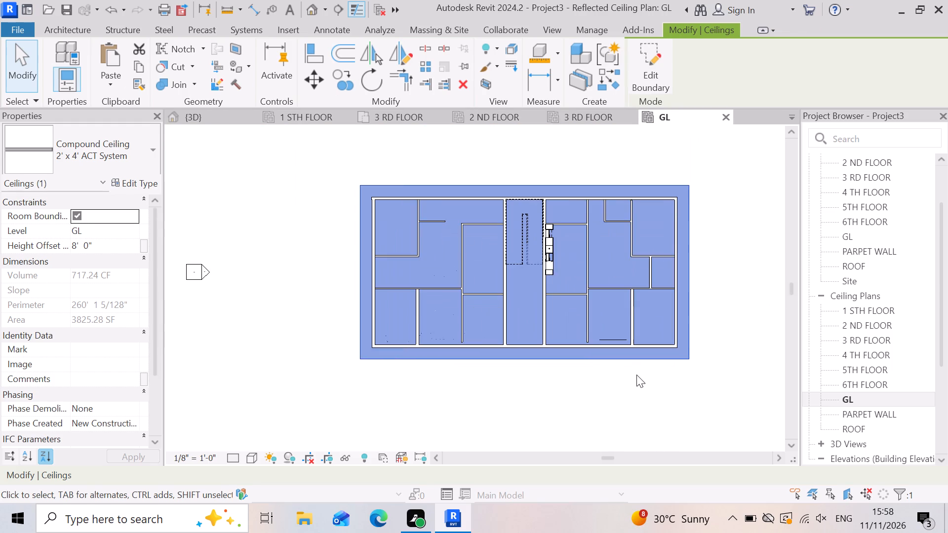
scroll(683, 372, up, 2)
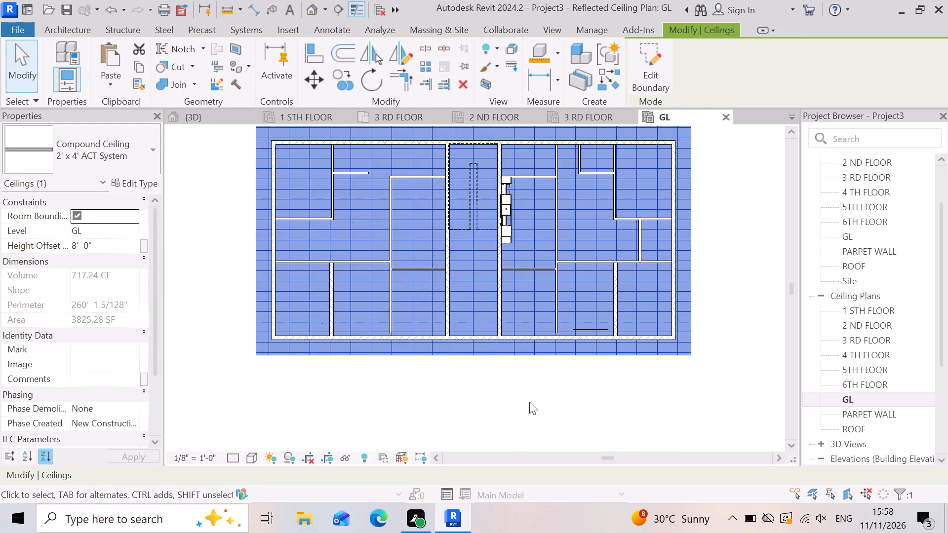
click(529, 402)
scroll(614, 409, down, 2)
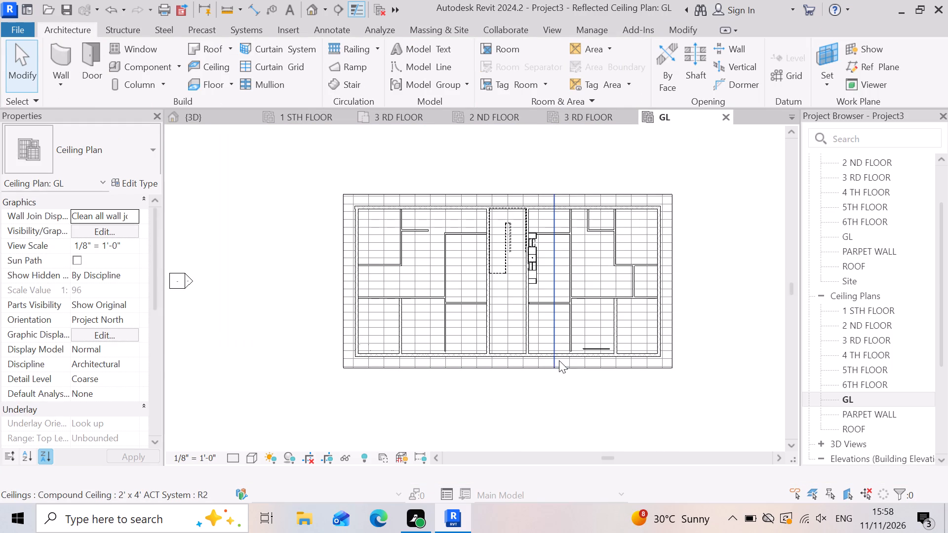
Examine in the 3D view how the new ceiling sits over the exterior walls and windows.
click(214, 113)
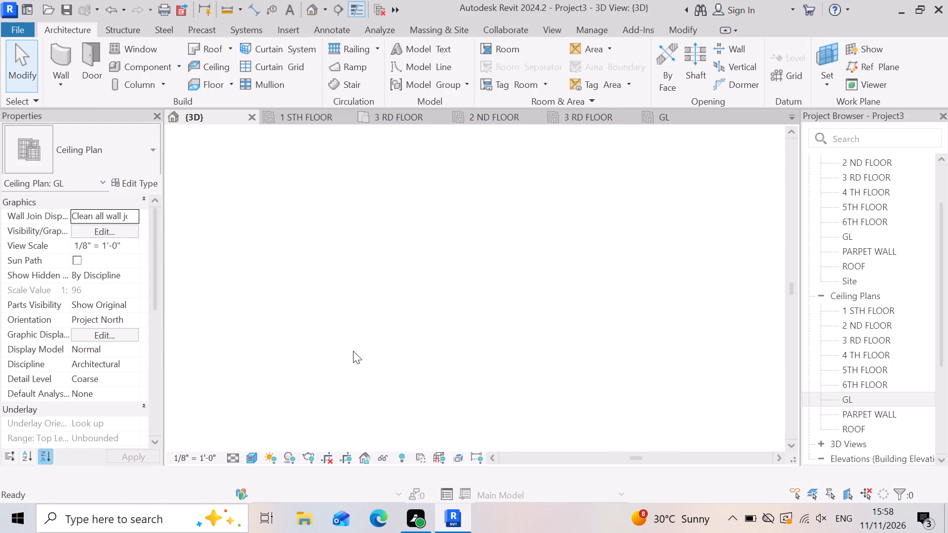
scroll(405, 327, down, 3)
click(651, 399)
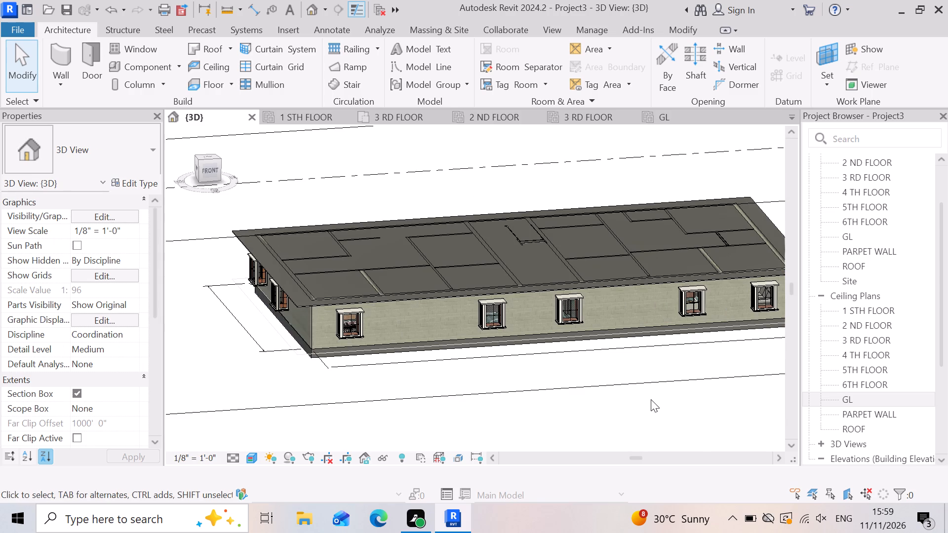
scroll(361, 307, up, 6)
scroll(480, 328, down, 2)
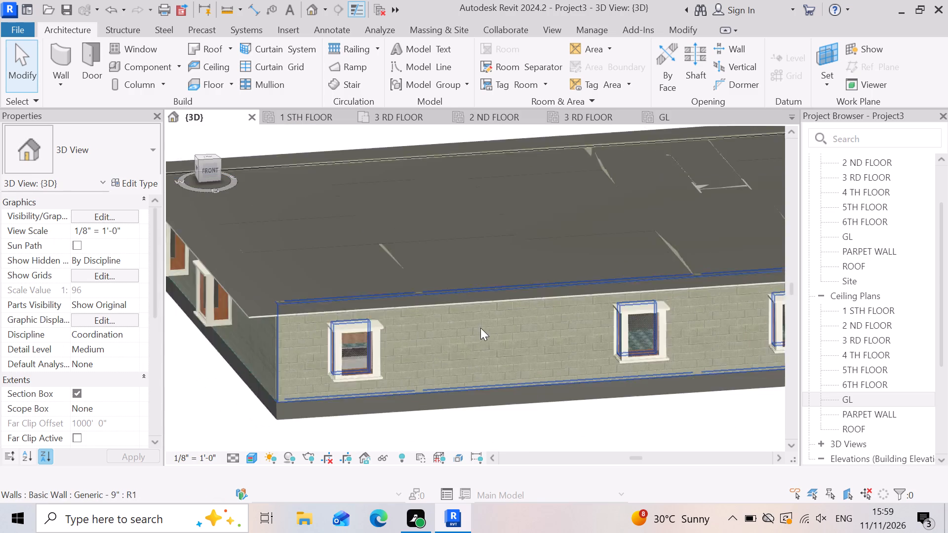
scroll(480, 328, down, 1)
scroll(297, 317, up, 2)
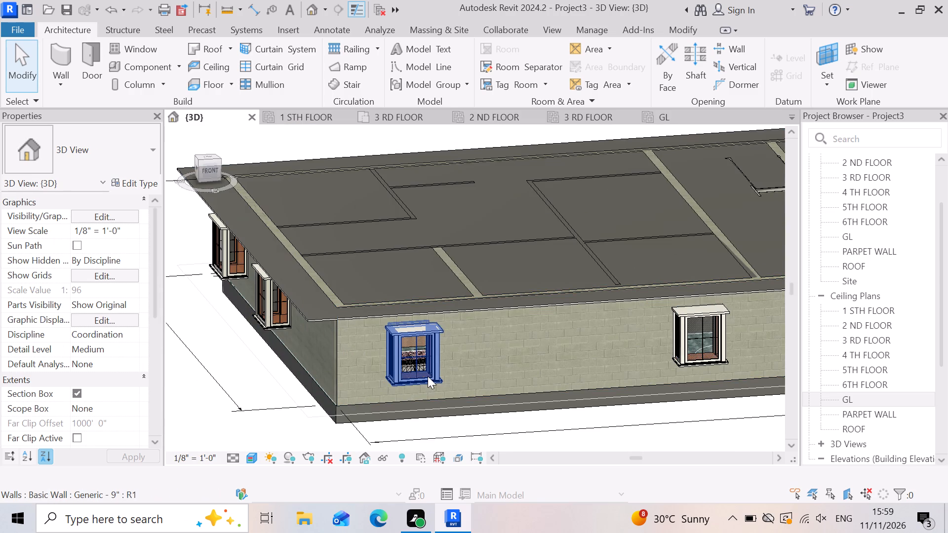
scroll(294, 308, up, 7)
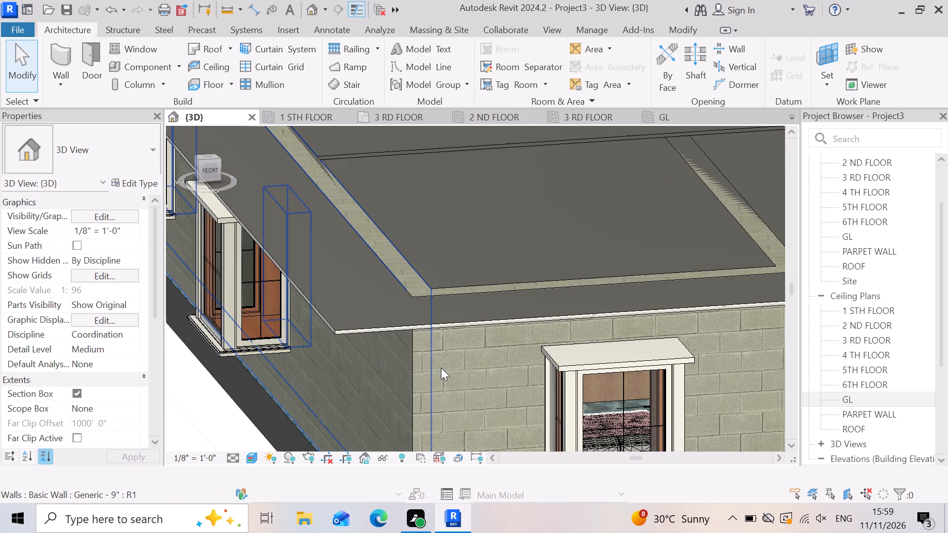
scroll(427, 335, down, 5)
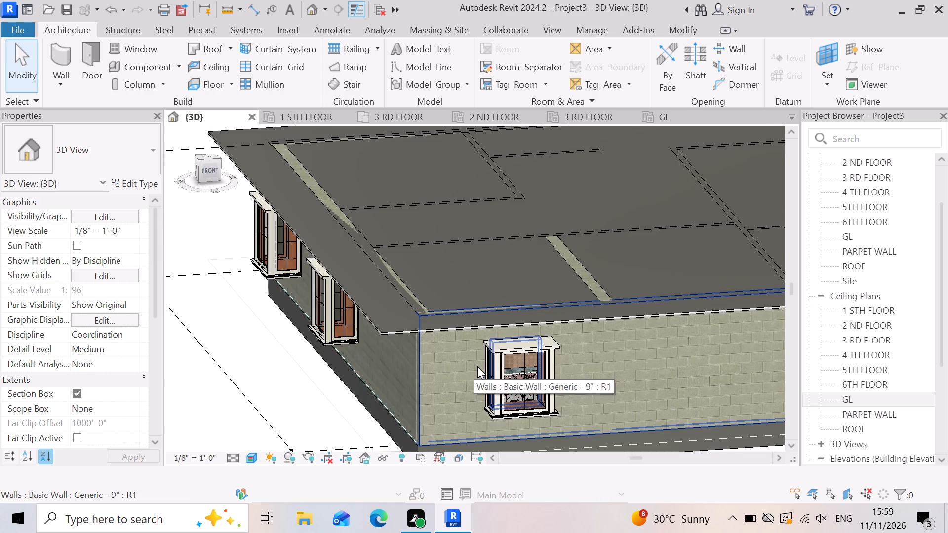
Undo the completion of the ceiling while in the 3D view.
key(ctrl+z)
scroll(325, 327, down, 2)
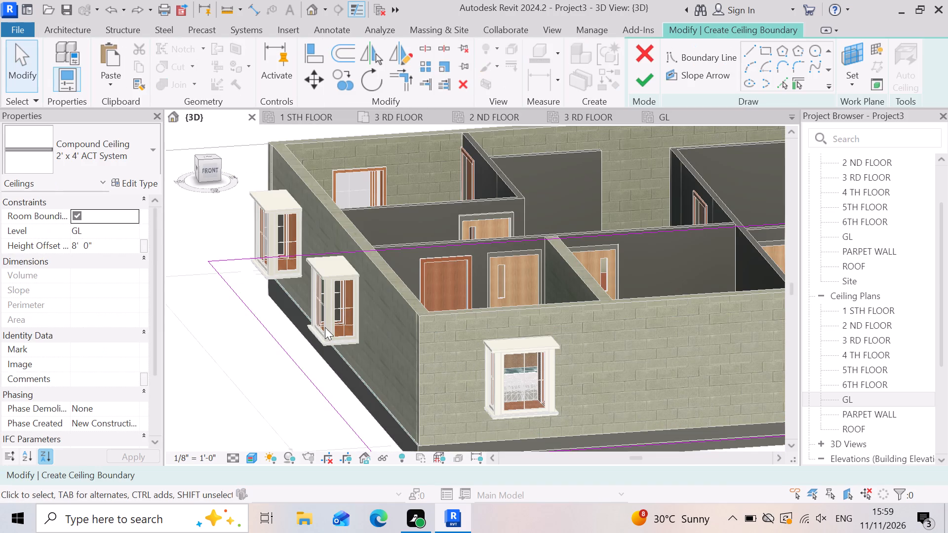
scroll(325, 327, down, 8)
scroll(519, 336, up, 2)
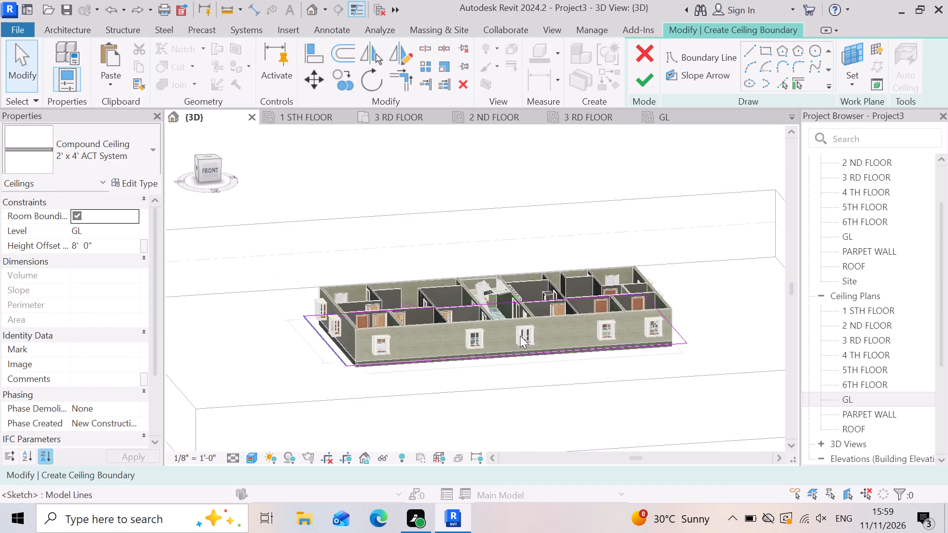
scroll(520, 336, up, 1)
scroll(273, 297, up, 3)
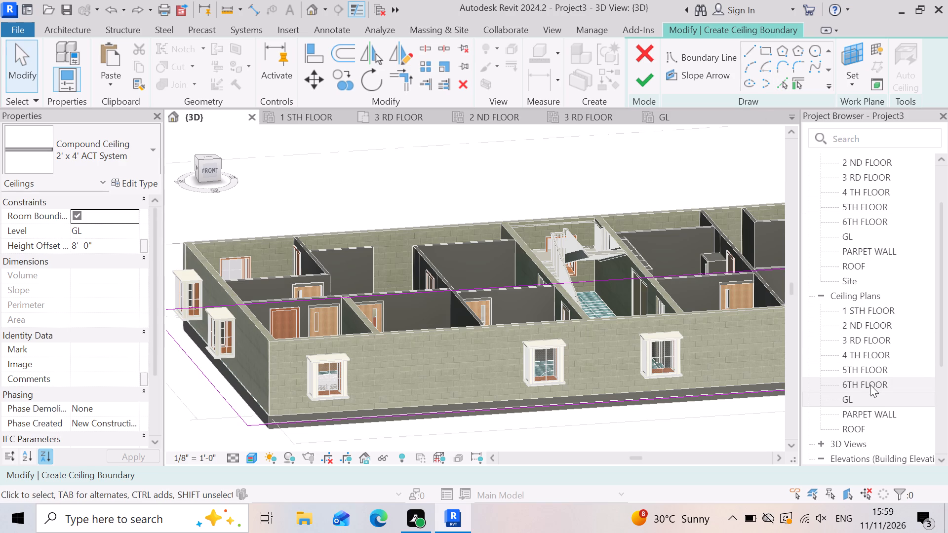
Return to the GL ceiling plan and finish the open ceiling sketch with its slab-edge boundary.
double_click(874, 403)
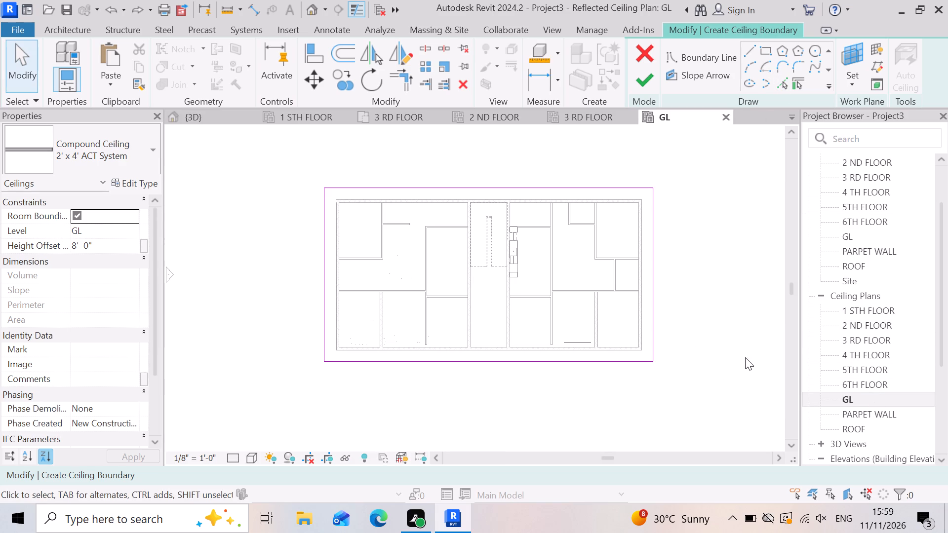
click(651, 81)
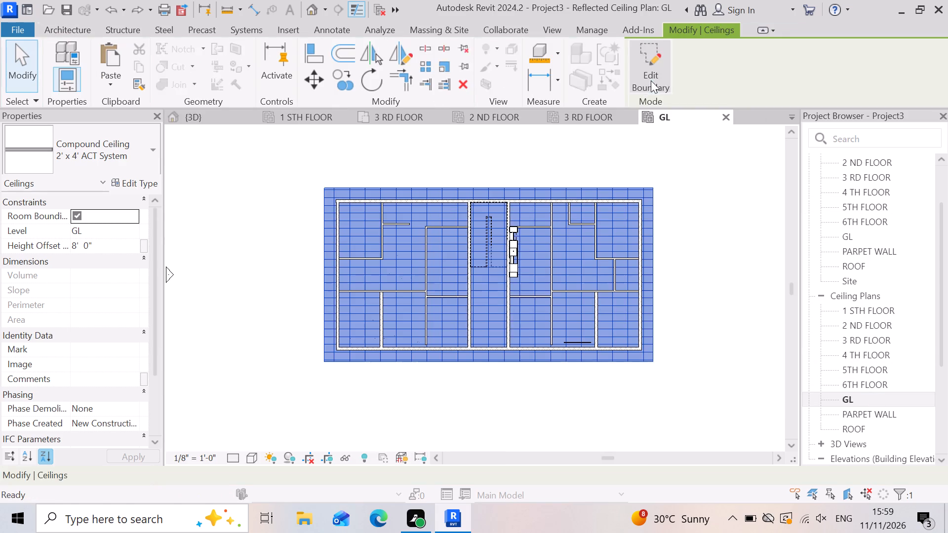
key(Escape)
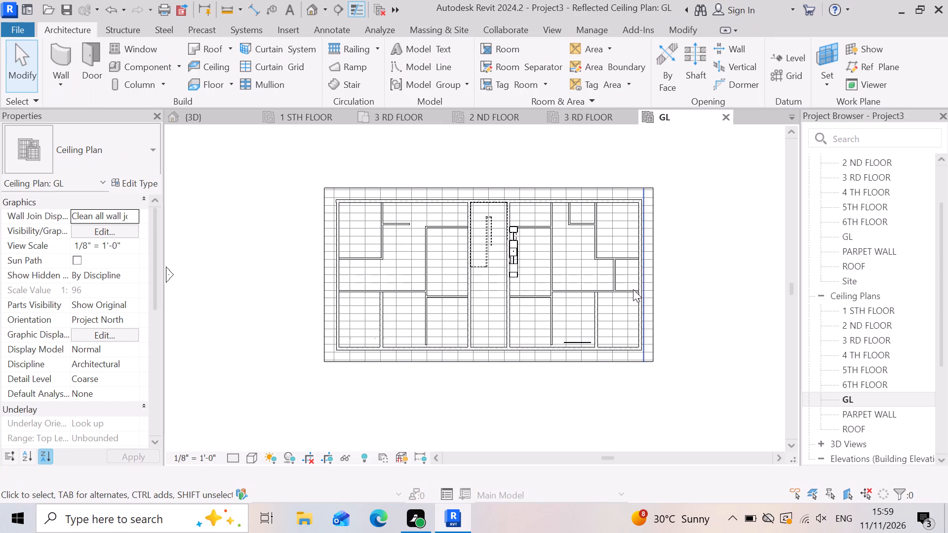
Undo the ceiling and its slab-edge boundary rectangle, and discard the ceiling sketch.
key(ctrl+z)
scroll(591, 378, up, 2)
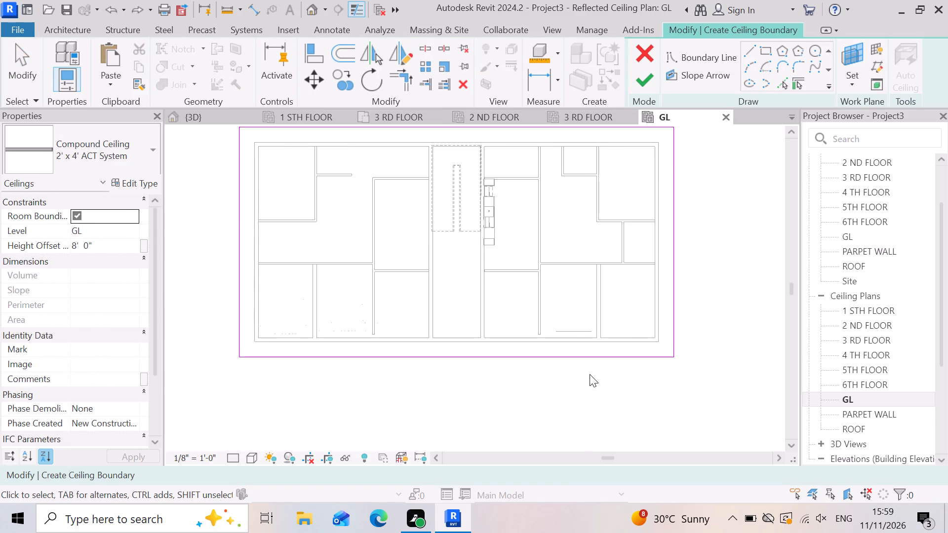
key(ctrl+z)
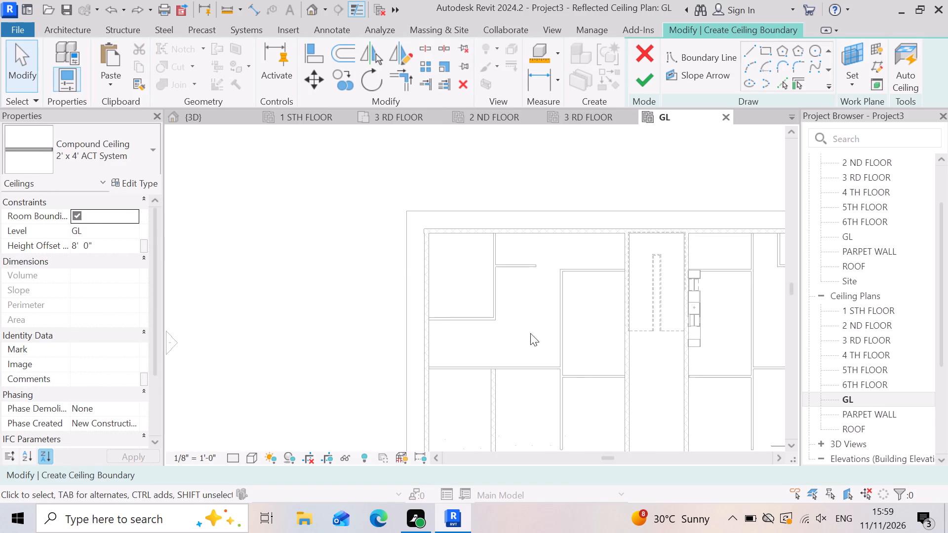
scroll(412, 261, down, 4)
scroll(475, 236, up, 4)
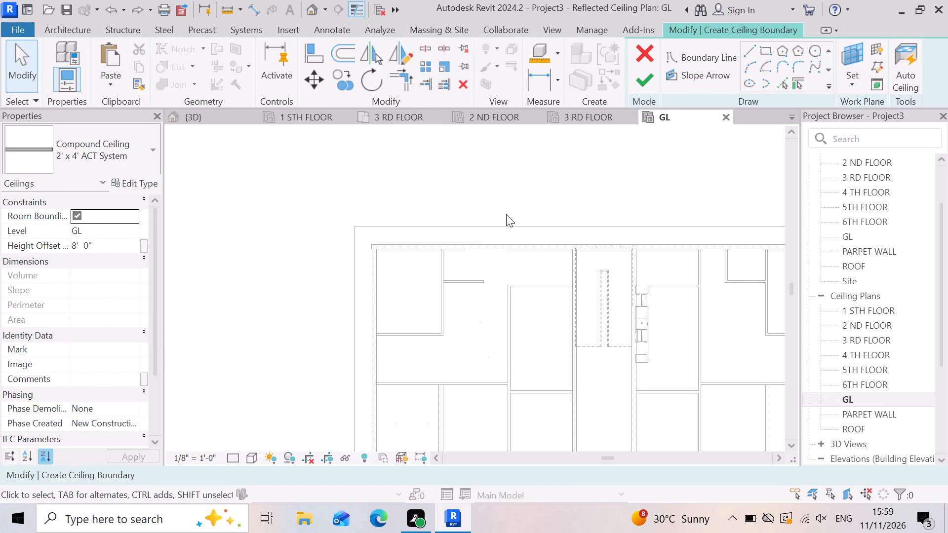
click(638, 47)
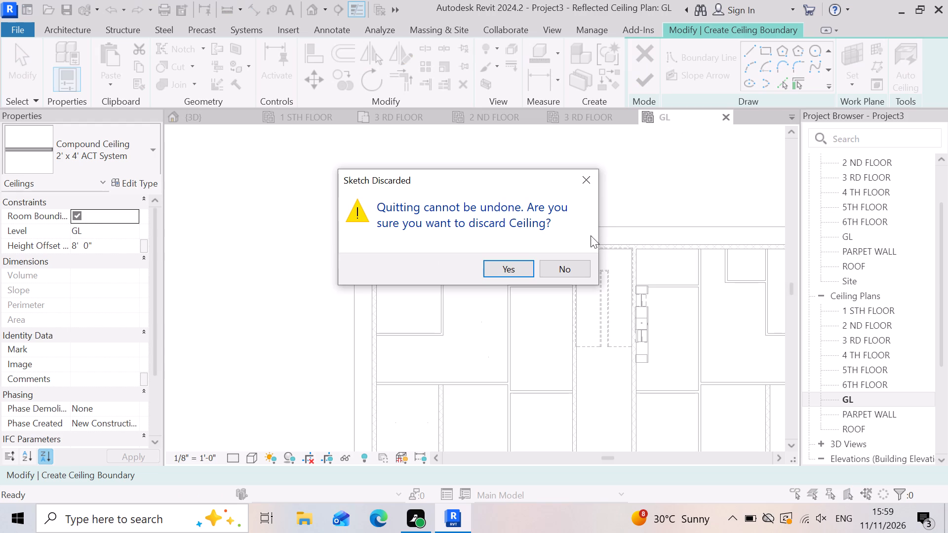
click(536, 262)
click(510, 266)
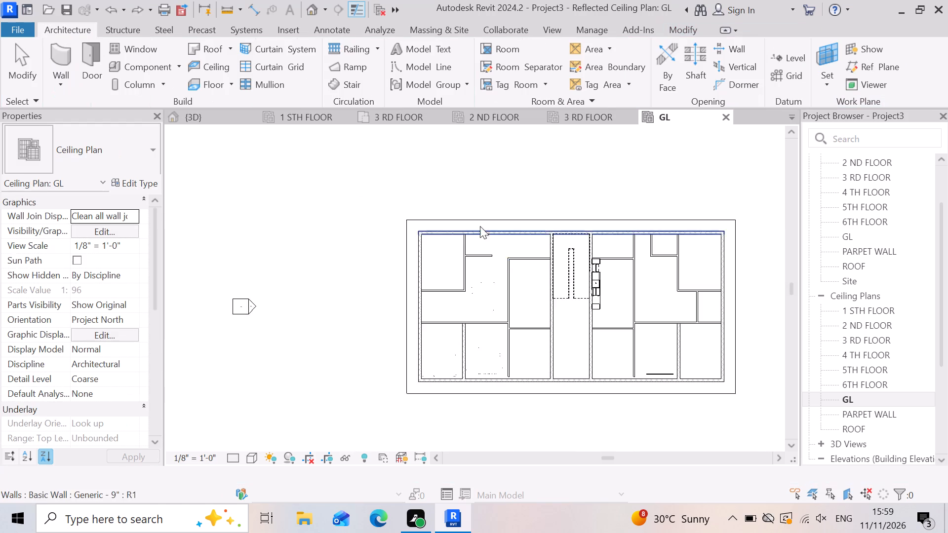
Temporarily hide the LW Concrete on Metal Deck floor slab in the GL ceiling plan.
scroll(472, 213, down, 4)
click(684, 303)
scroll(580, 211, up, 7)
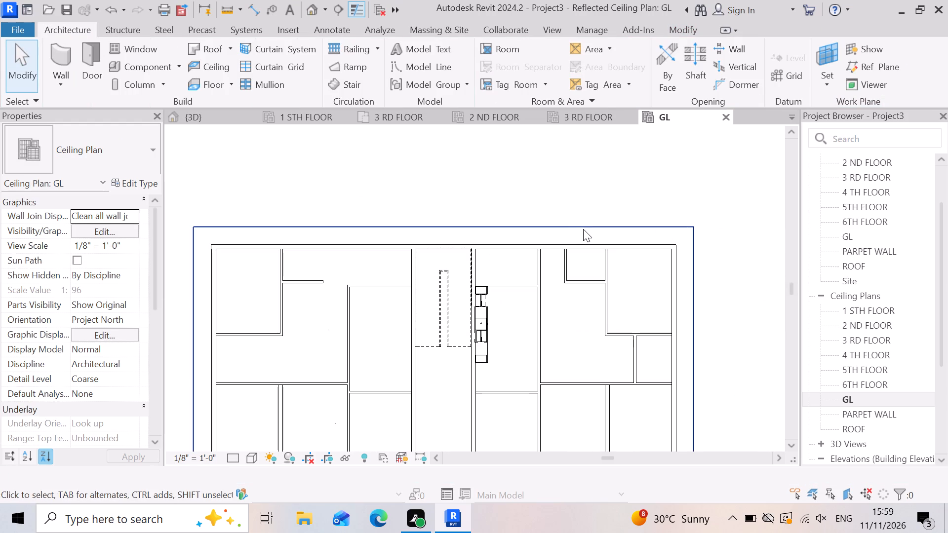
click(583, 229)
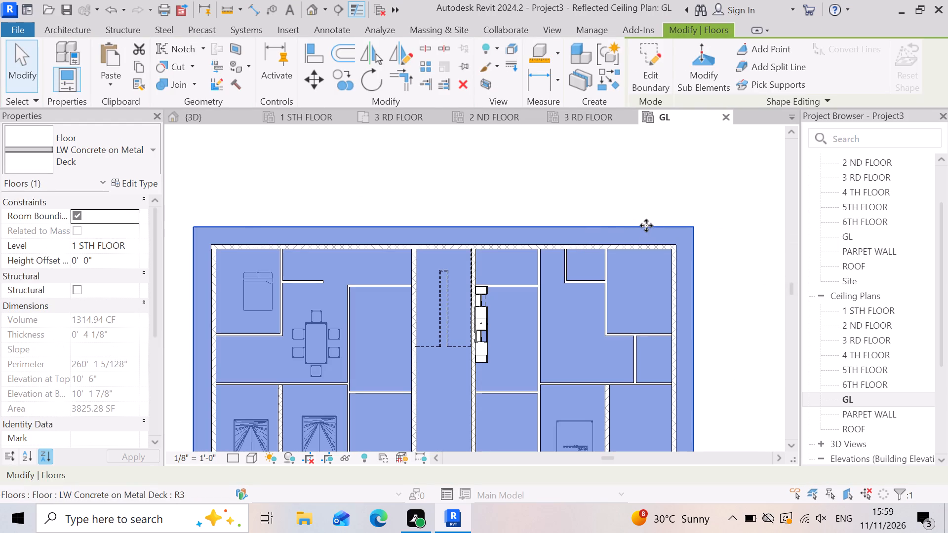
scroll(646, 226, down, 3)
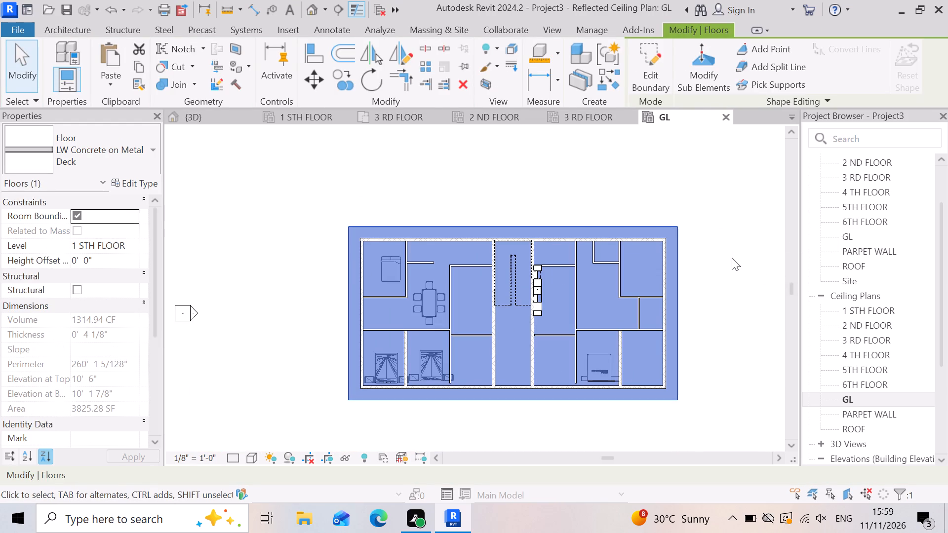
key(Escape)
key(Escape)
click(674, 231)
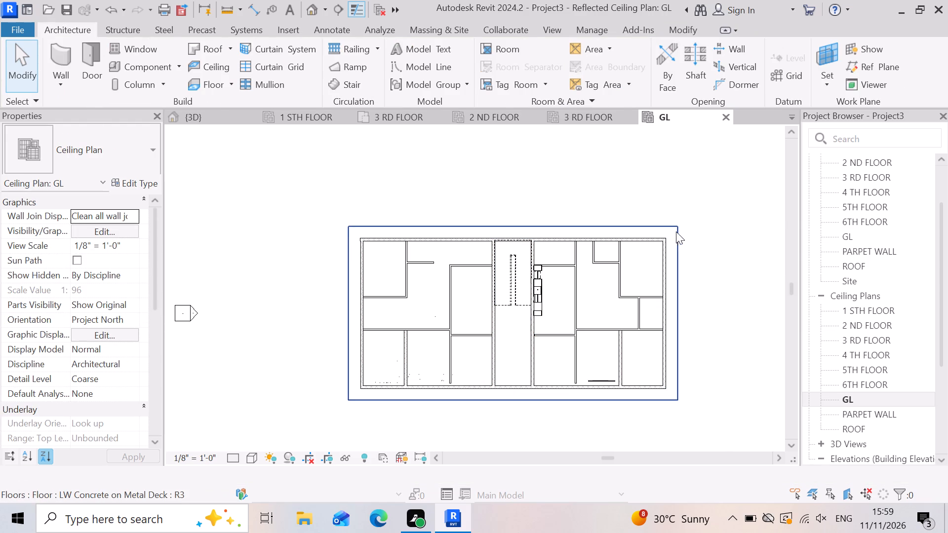
text(HH)
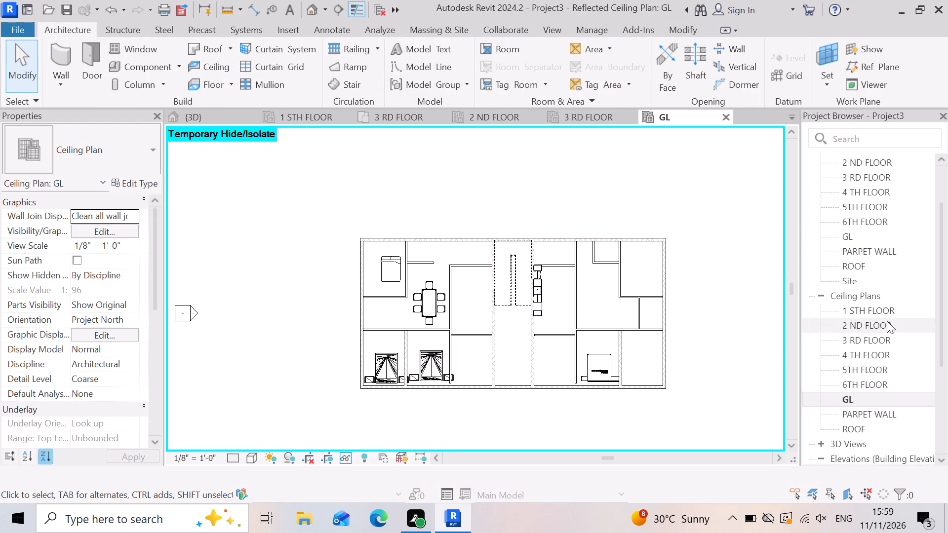
Create a 2' x 4' ACT System ceiling on GL from a rectangular boundary offset 2' outward from the building's outer walls.
double_click(873, 406)
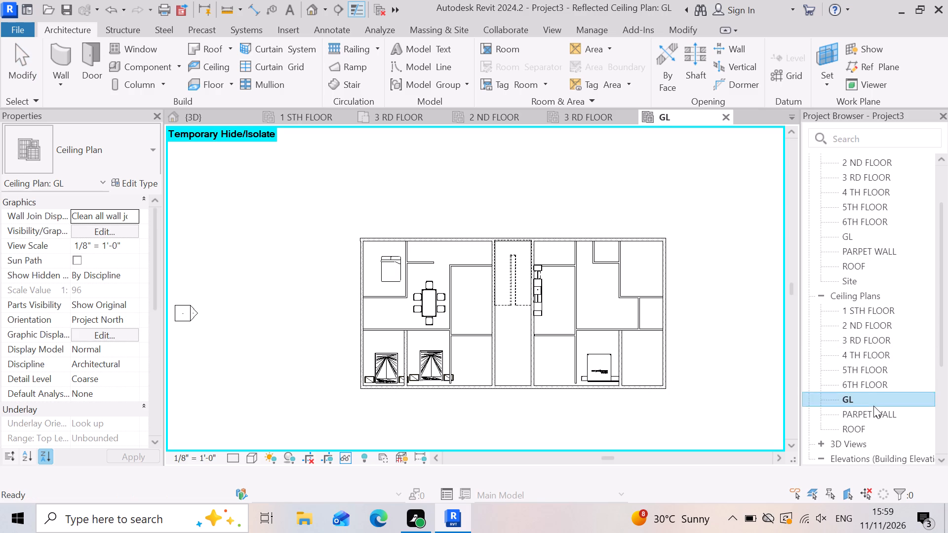
double_click(872, 402)
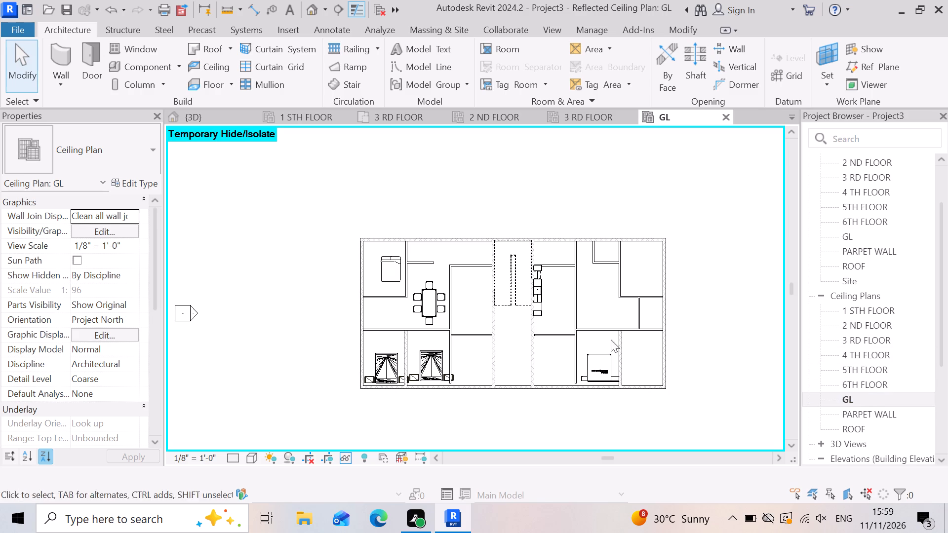
click(224, 71)
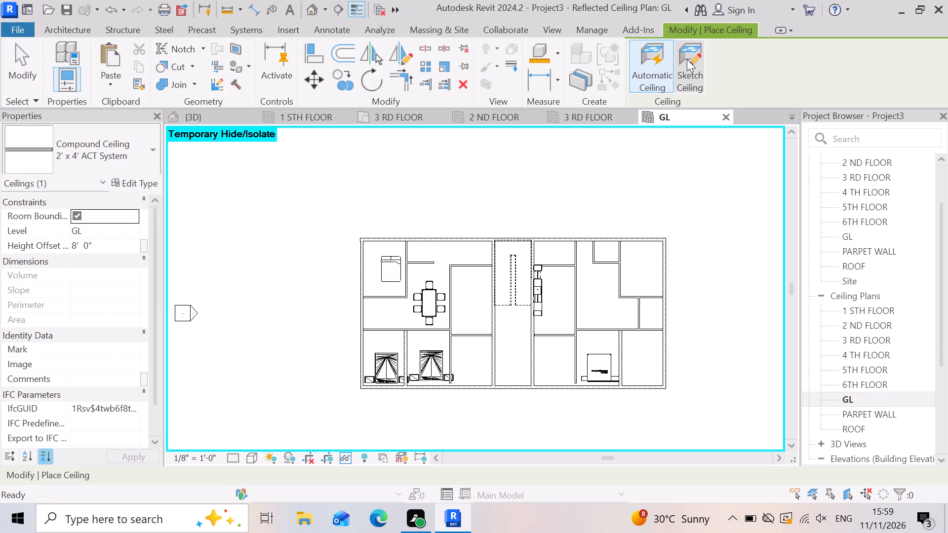
click(687, 59)
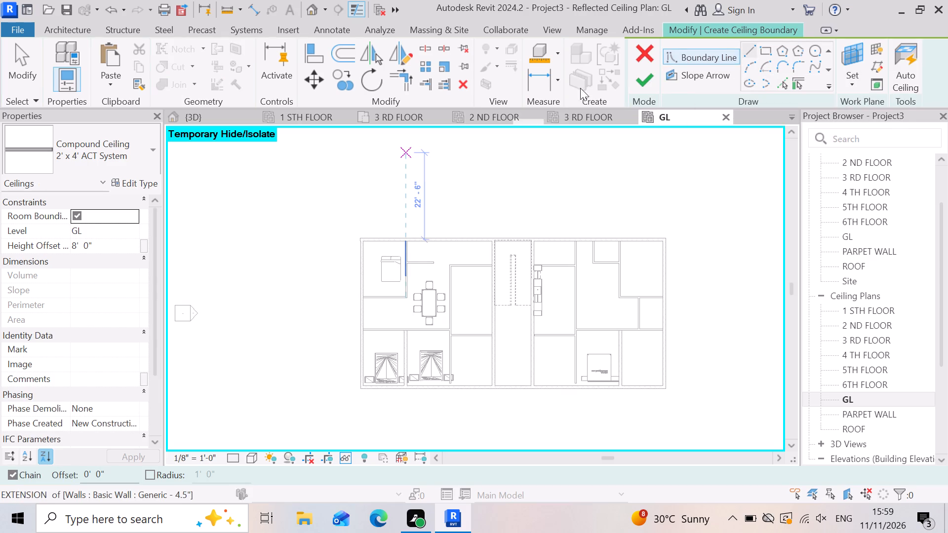
click(770, 51)
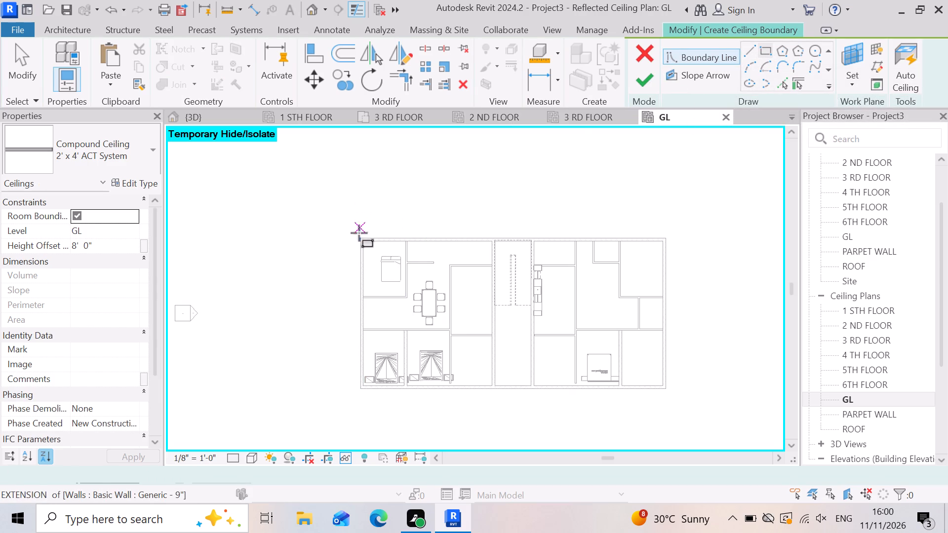
click(358, 239)
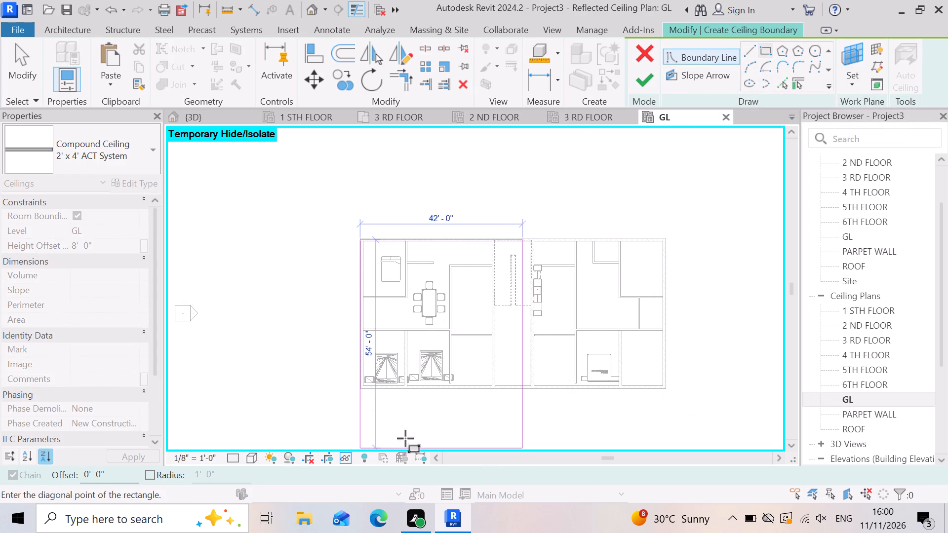
drag(122, 476, 50, 460)
key(2)
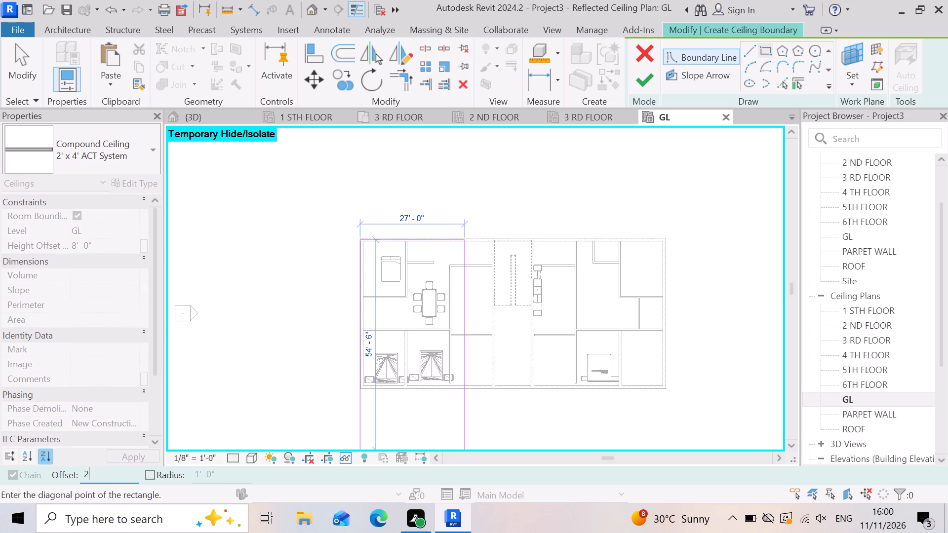
key(apostrophe)
key(Return)
scroll(670, 392, up, 5)
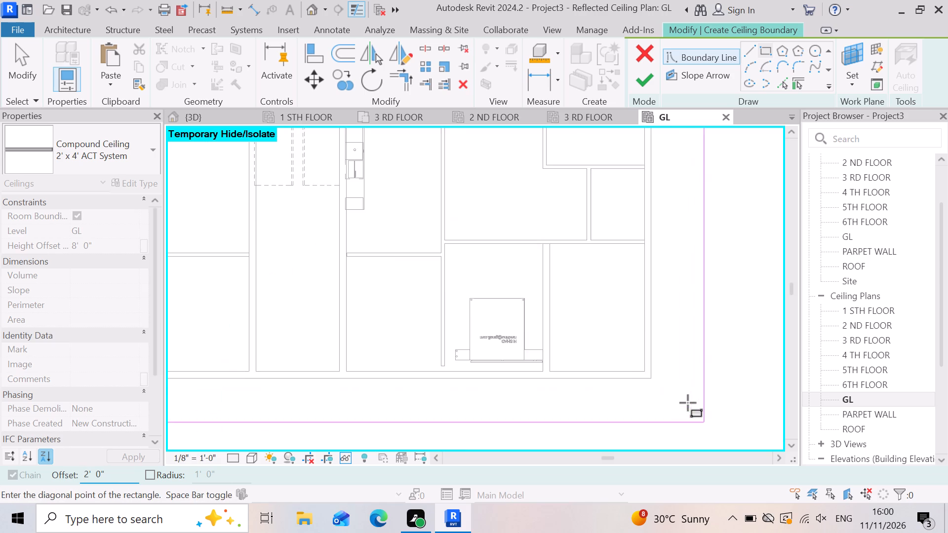
scroll(688, 403, up, 4)
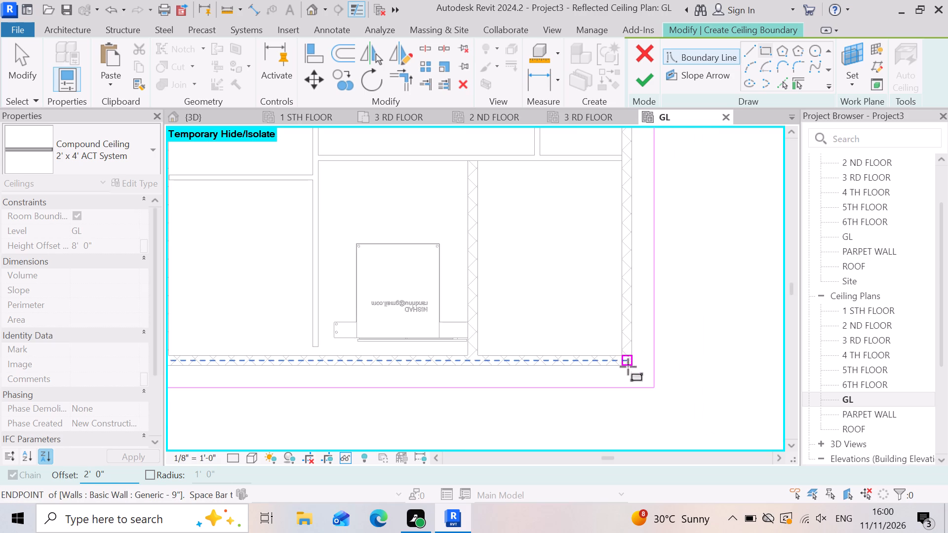
click(630, 376)
scroll(632, 388, down, 4)
scroll(632, 457, down, 3)
scroll(541, 385, down, 4)
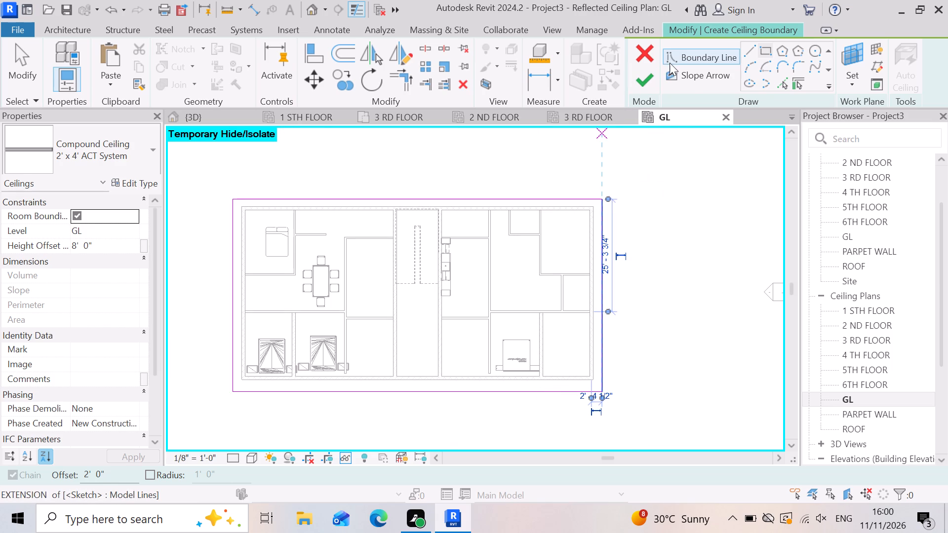
click(643, 88)
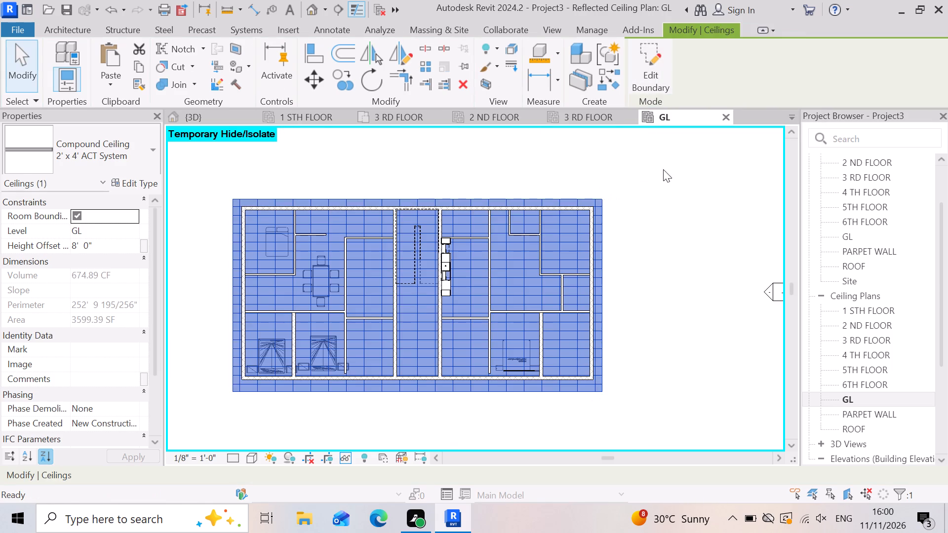
Reset the temporary hide in the GL ceiling plan to restore the floor slab.
scroll(496, 318, up, 2)
scroll(709, 327, down, 1)
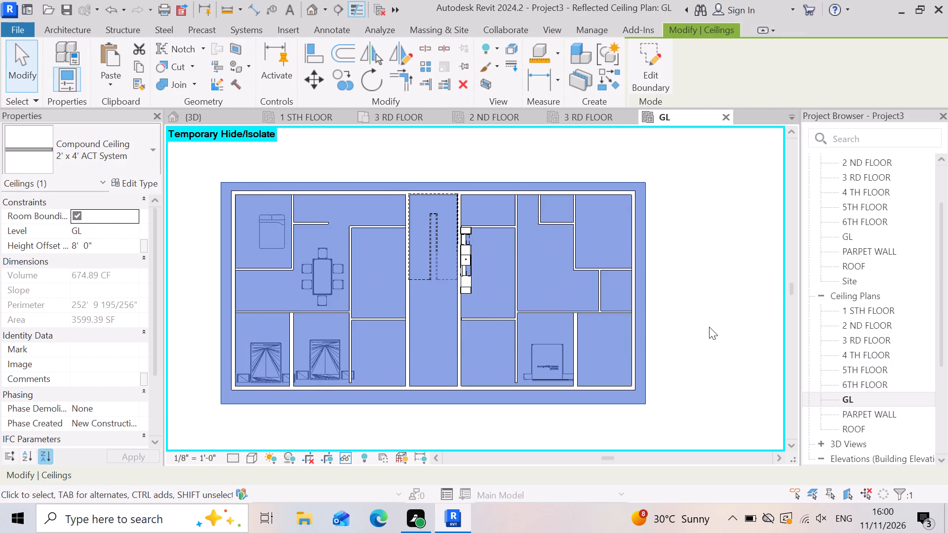
text(HR)
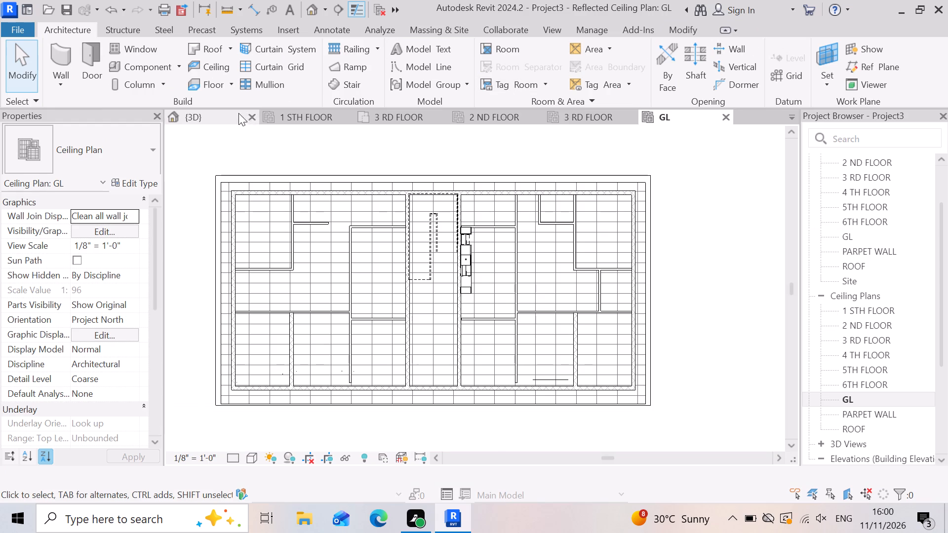
Examine the new GL ceiling's overhang and how it meets the wall tops at the building corners in the 3D view.
click(216, 115)
scroll(412, 148, down, 3)
scroll(470, 331, up, 6)
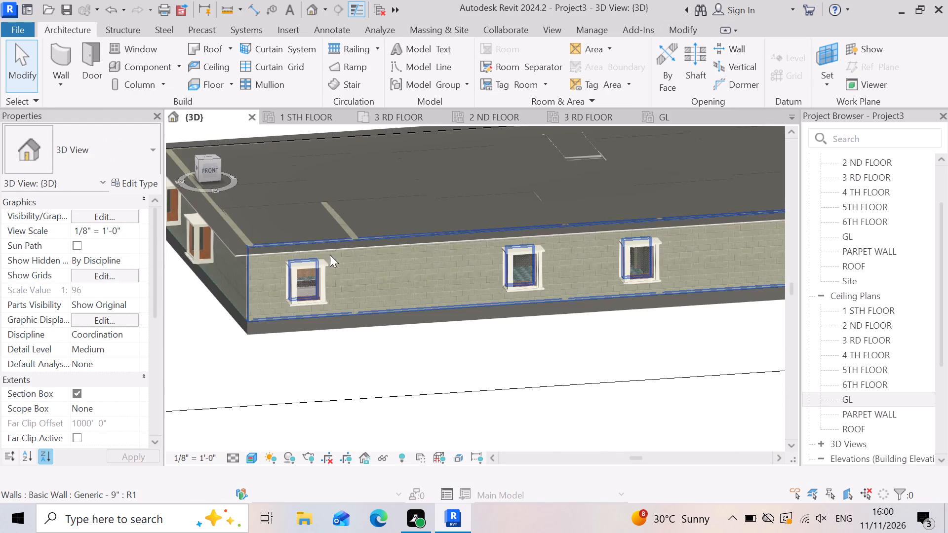
scroll(330, 255, up, 6)
scroll(227, 230, up, 1)
scroll(499, 278, down, 8)
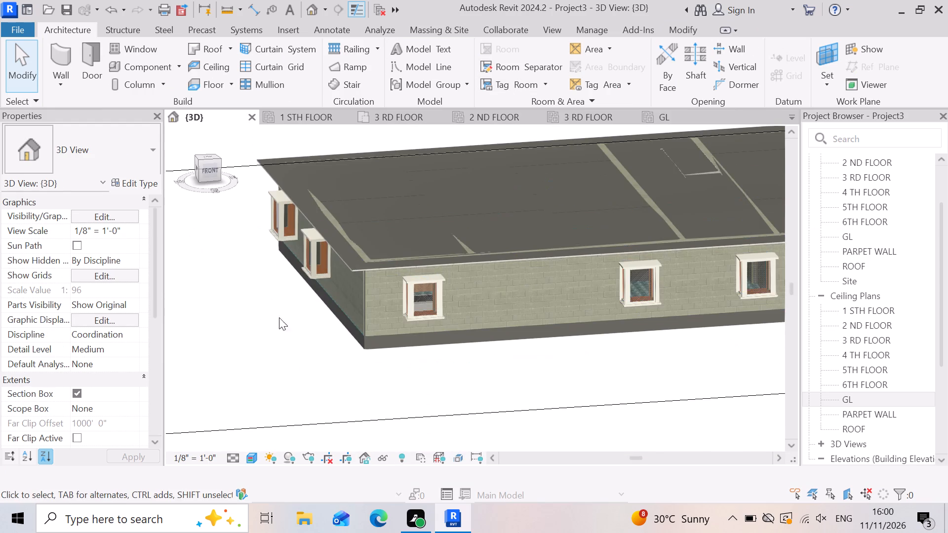
shift+middle_drag(310, 338, 410, 336)
shift+right_drag(310, 337, 410, 336)
scroll(581, 381, up, 2)
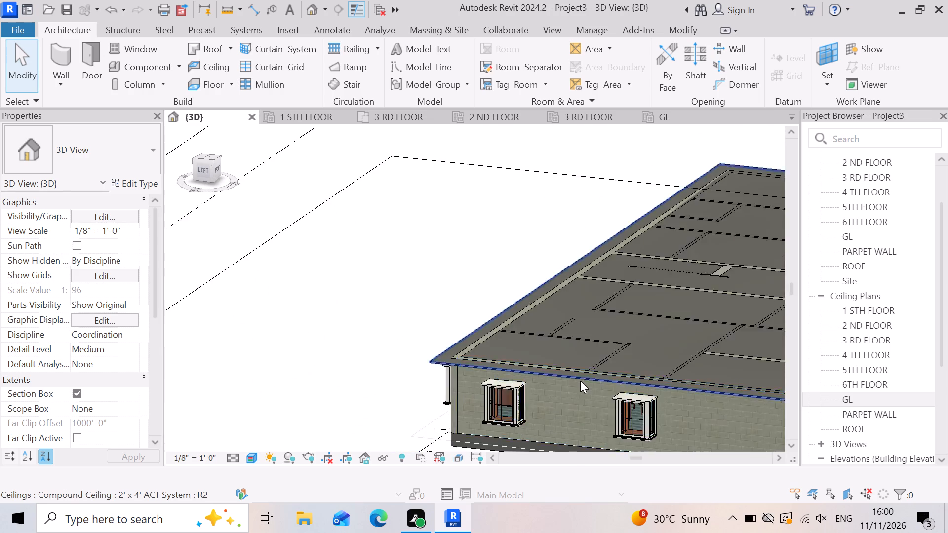
scroll(580, 381, up, 7)
scroll(312, 330, up, 4)
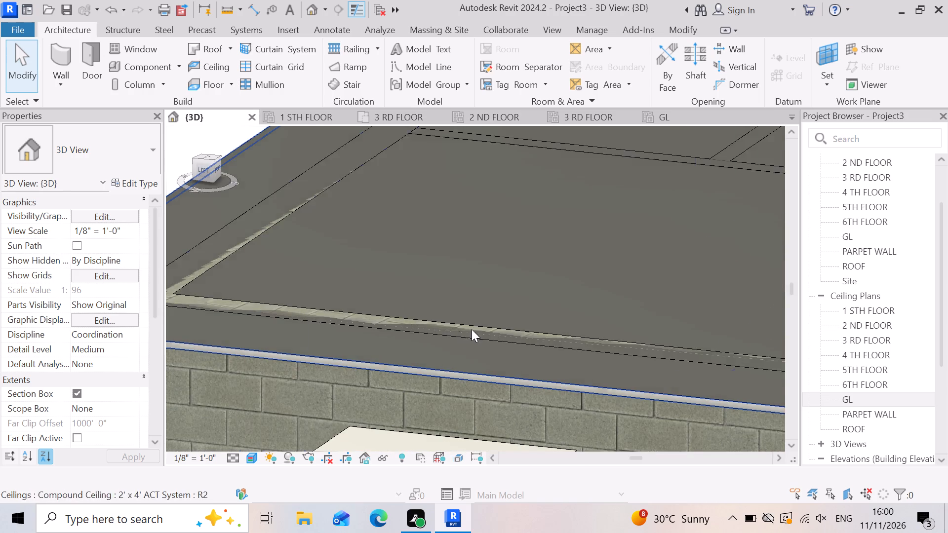
scroll(472, 329, down, 3)
scroll(359, 368, up, 2)
click(221, 318)
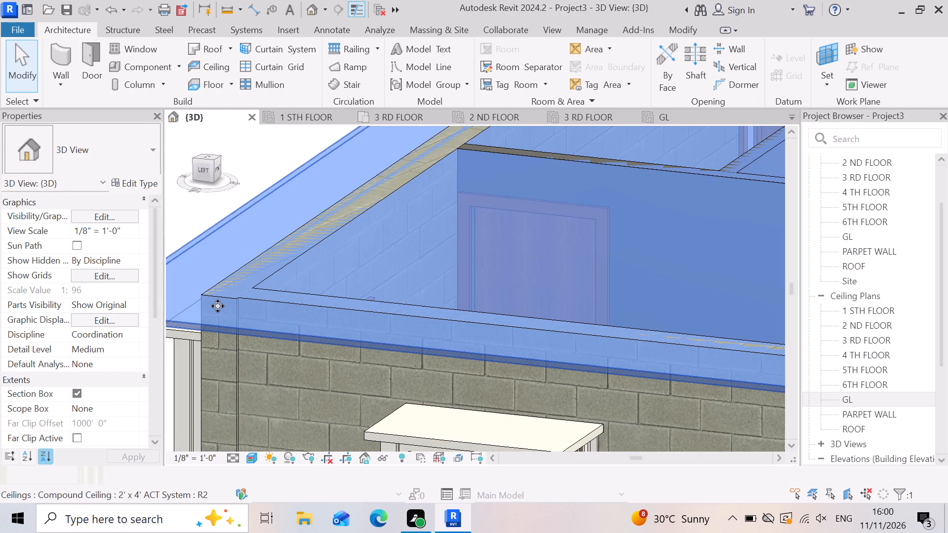
scroll(470, 310, down, 4)
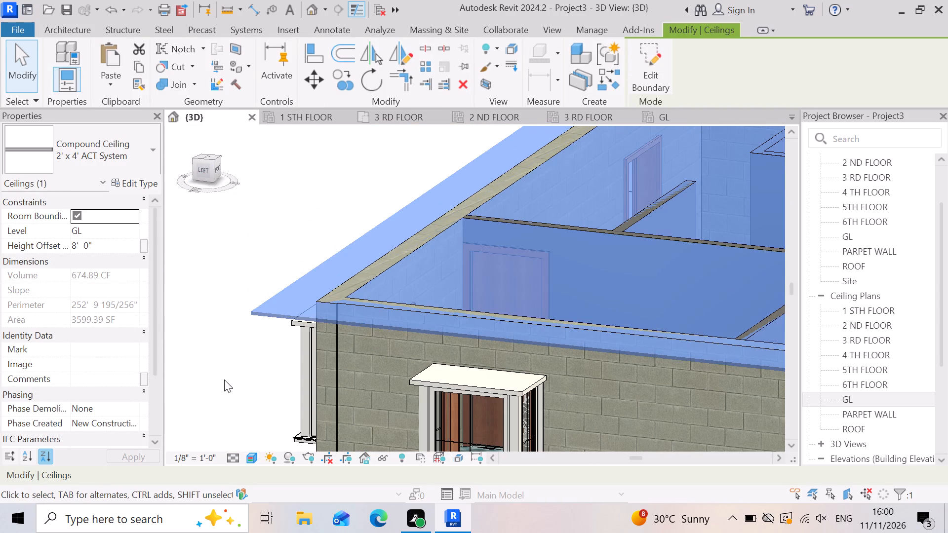
key(Escape)
click(350, 280)
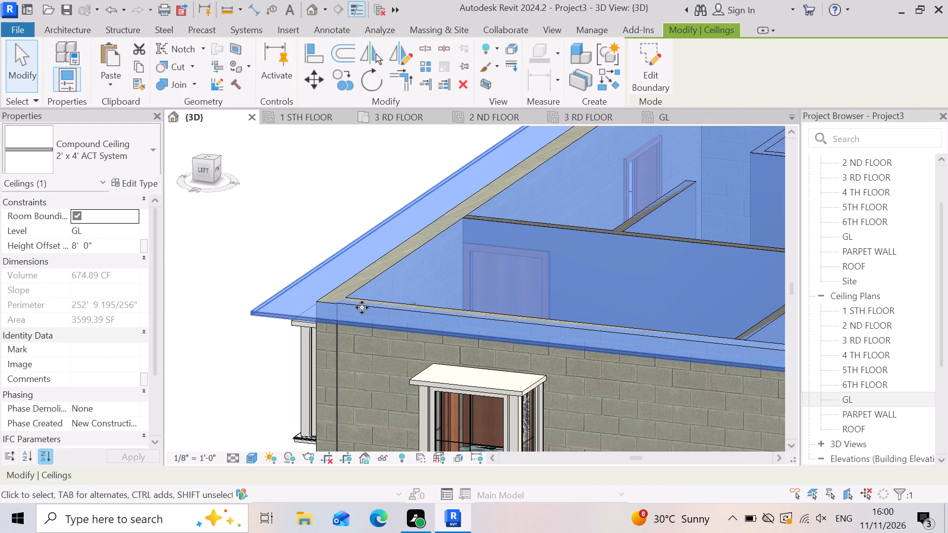
key(Escape)
scroll(383, 292, down, 3)
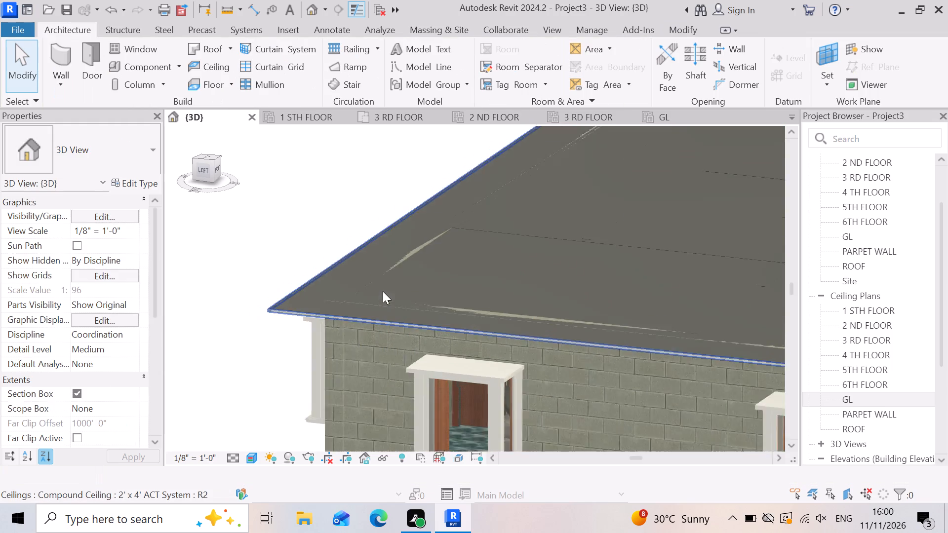
scroll(333, 341, down, 1)
shift+middle_click(338, 321)
shift+right_drag(338, 320, 433, 322)
shift+middle_click(340, 318)
shift+middle_drag(348, 316, 432, 321)
shift+middle_click(432, 321)
scroll(380, 326, down, 1)
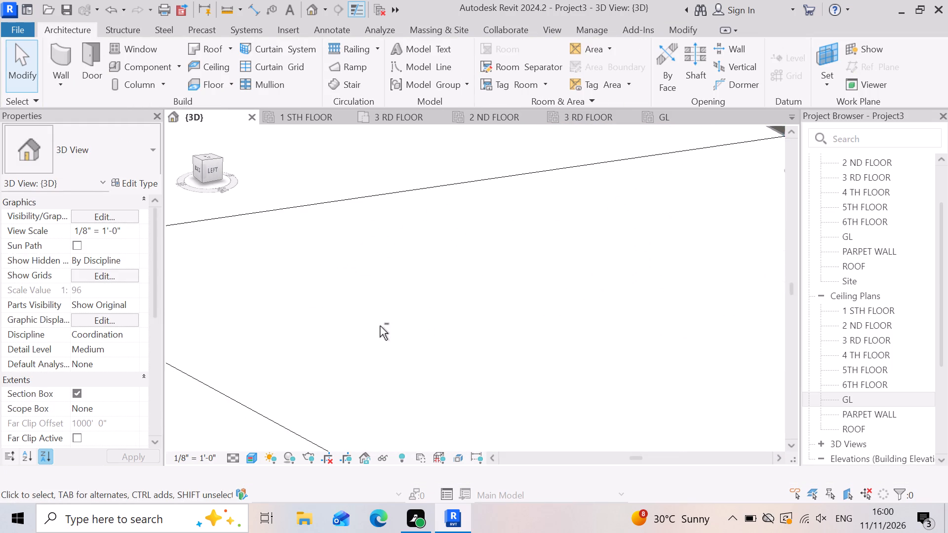
scroll(380, 326, down, 2)
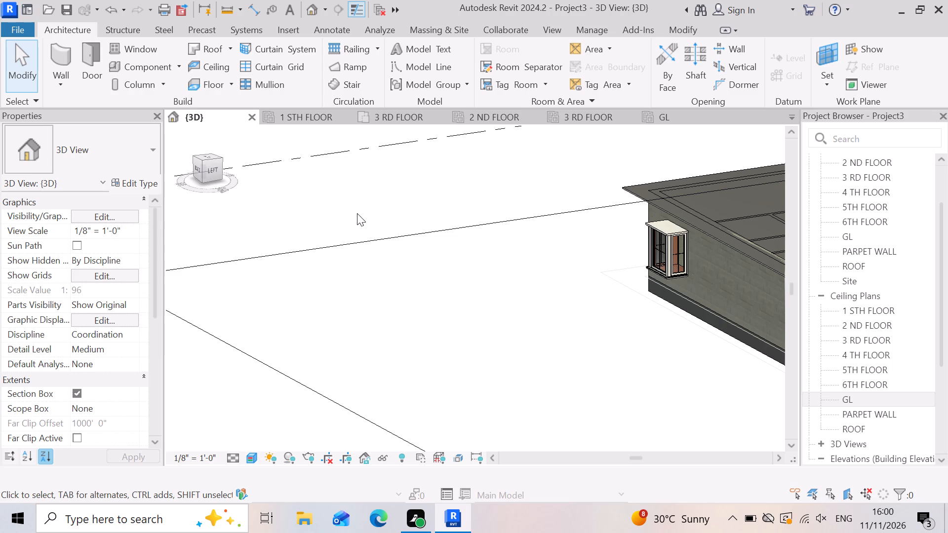
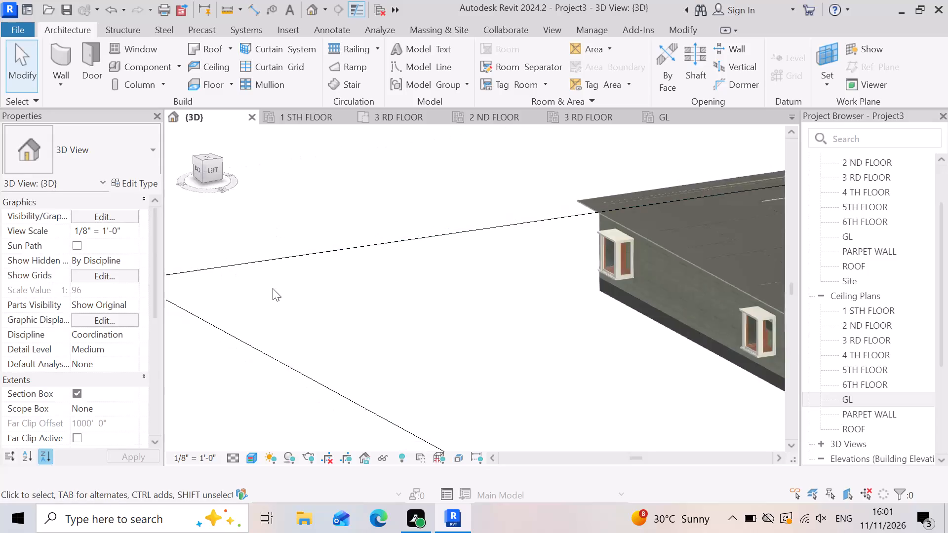
Select the GL ceiling in the 3D view and examine its overhang around the outer walls.
scroll(487, 239, up, 5)
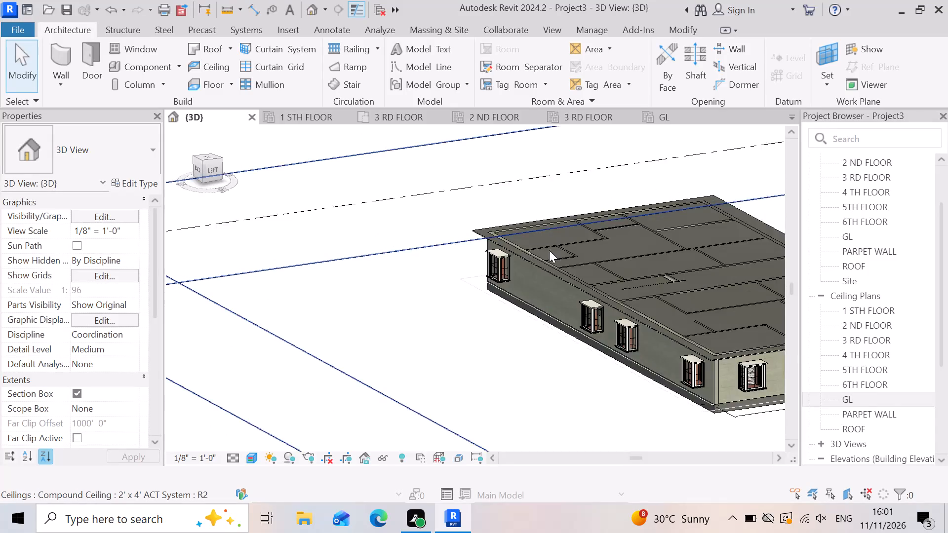
scroll(549, 250, up, 5)
scroll(448, 215, up, 3)
click(358, 211)
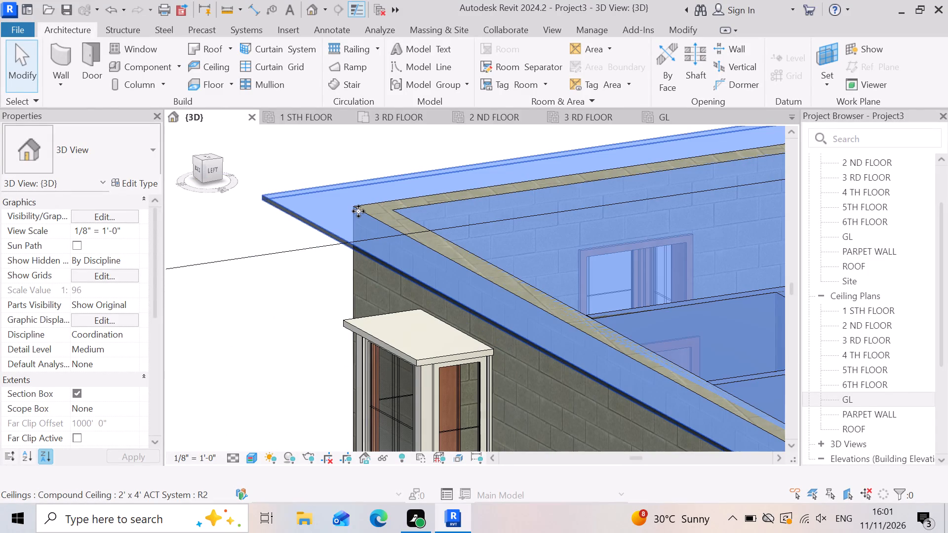
scroll(431, 242, down, 6)
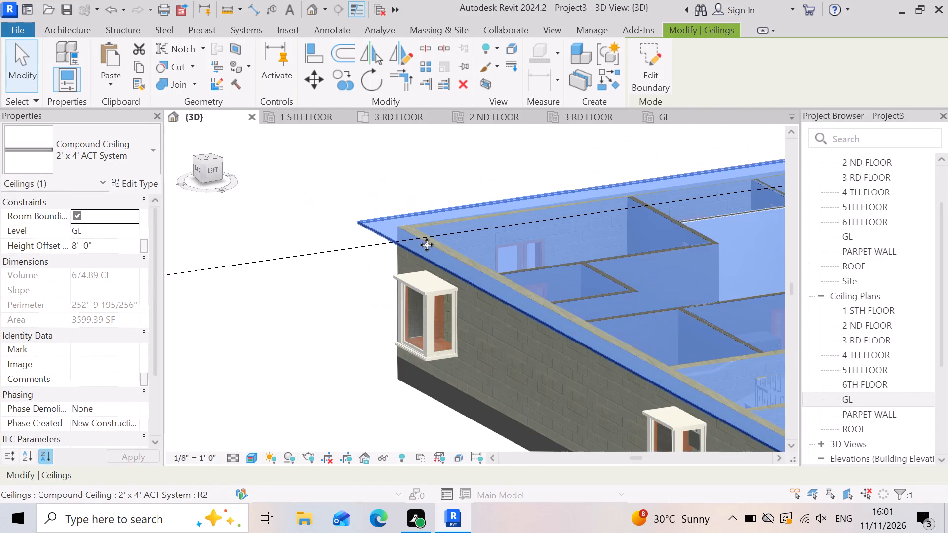
scroll(306, 255, down, 4)
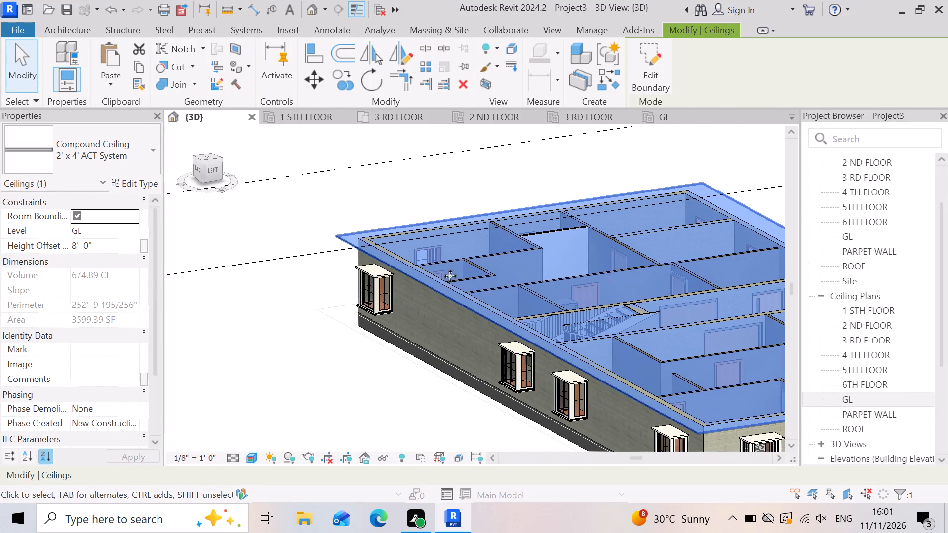
scroll(194, 246, down, 3)
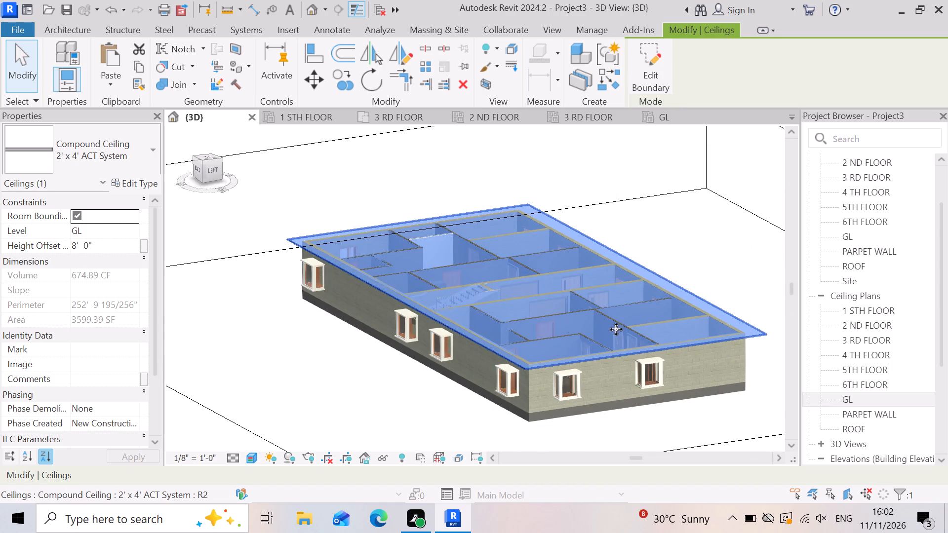
scroll(612, 329, up, 3)
scroll(474, 322, down, 2)
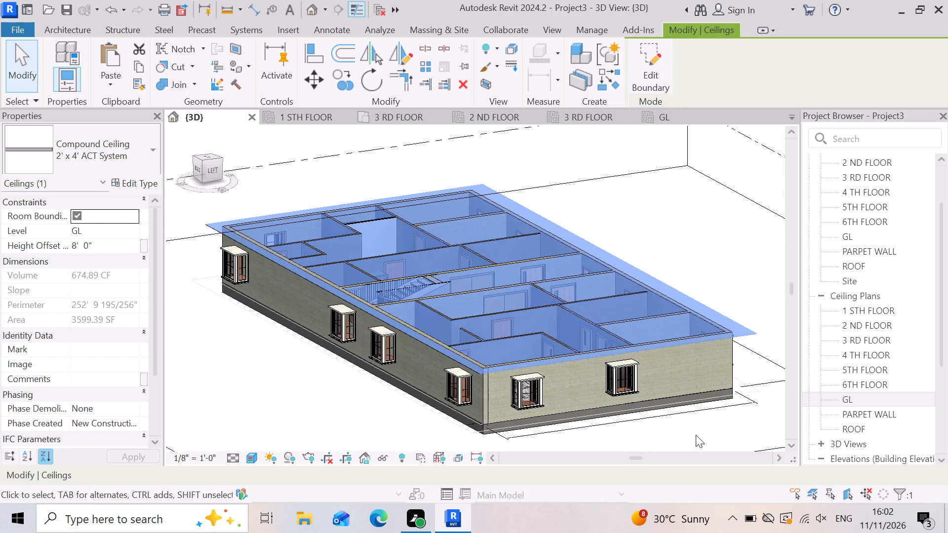
Undo back through the creation of the 2' x 4' ACT System ceiling on GL and discard its boundary sketch in the ceiling plan.
key(ctrl+z)
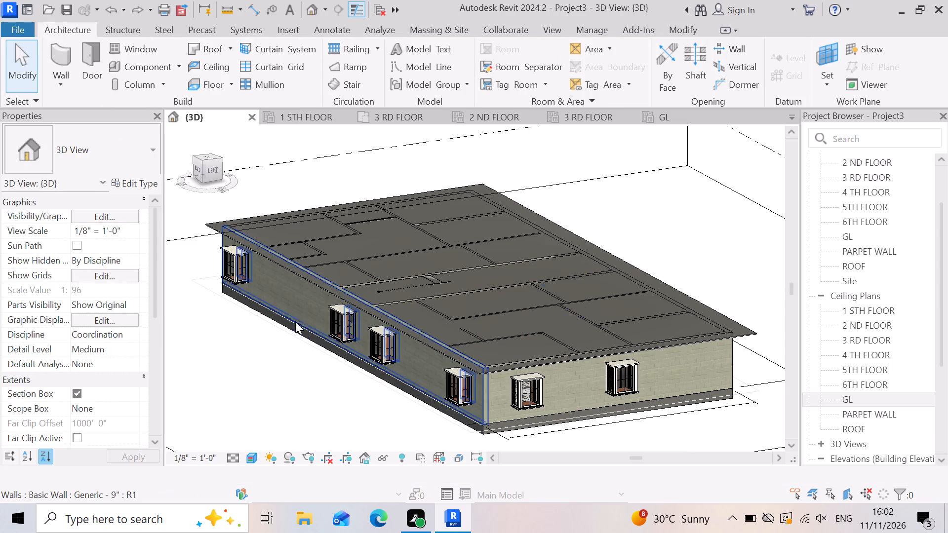
scroll(269, 273, up, 3)
scroll(377, 261, down, 3)
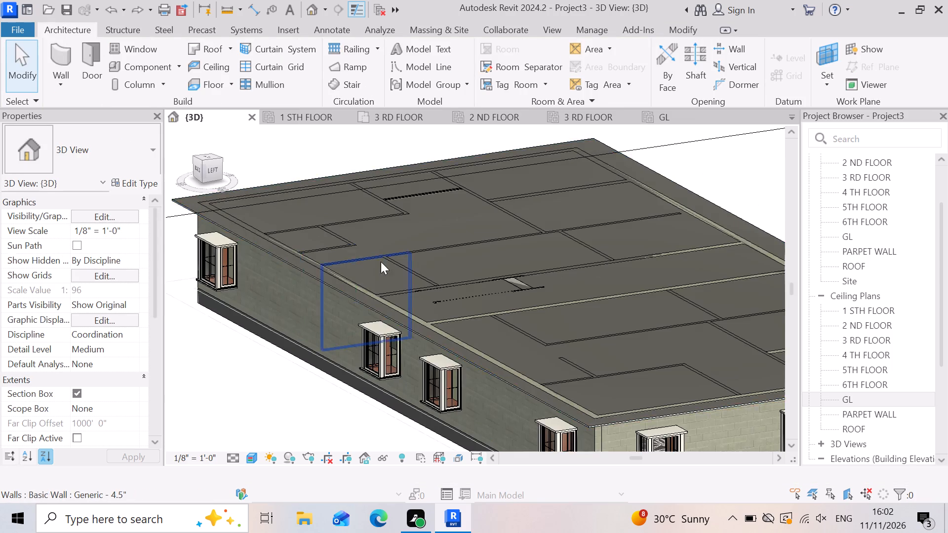
scroll(267, 255, up, 10)
scroll(390, 250, down, 7)
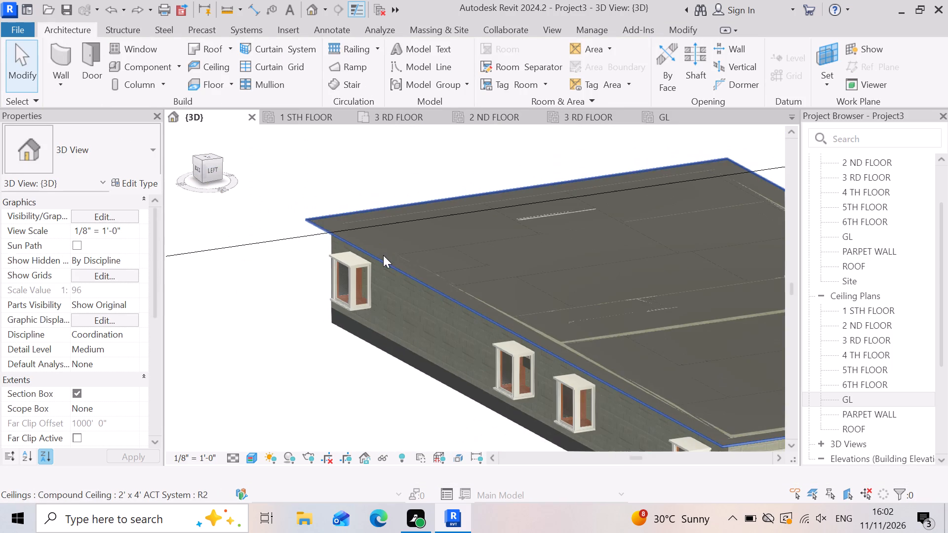
double_click(894, 402)
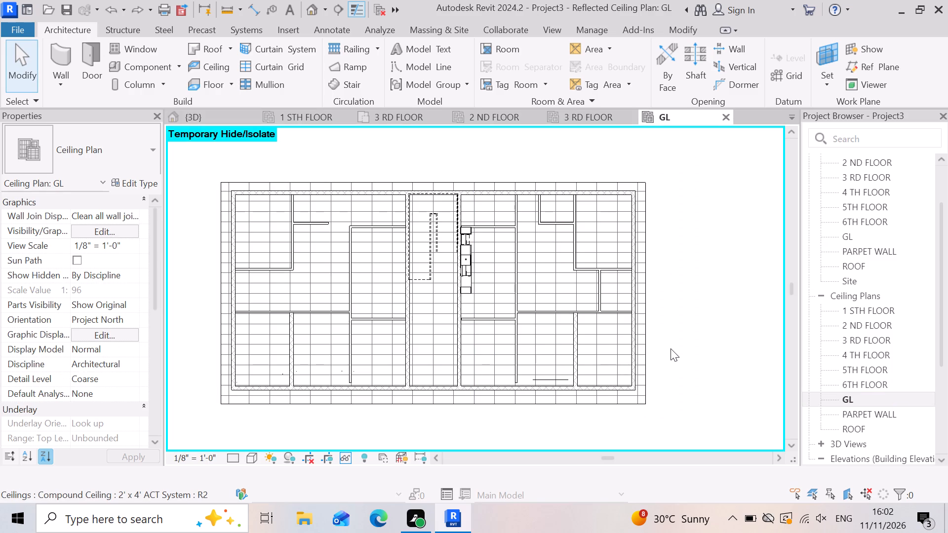
scroll(671, 348, down, 3)
scroll(458, 294, up, 3)
scroll(256, 267, down, 3)
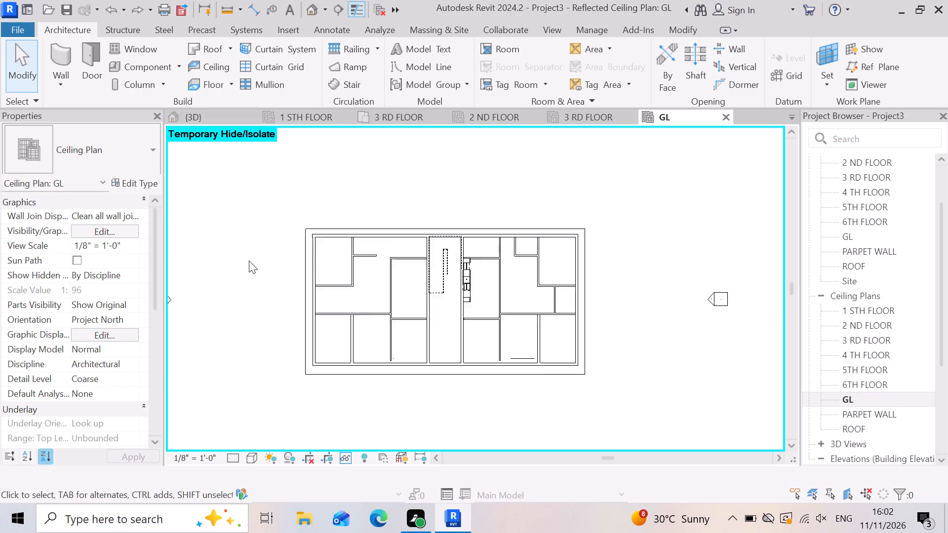
scroll(249, 261, down, 3)
scroll(344, 275, up, 3)
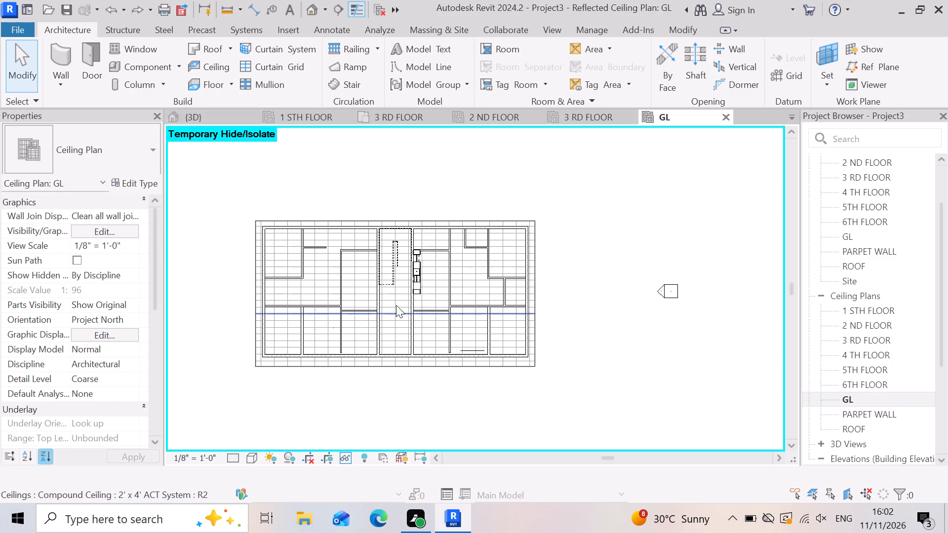
scroll(250, 265, up, 4)
scroll(485, 248, down, 3)
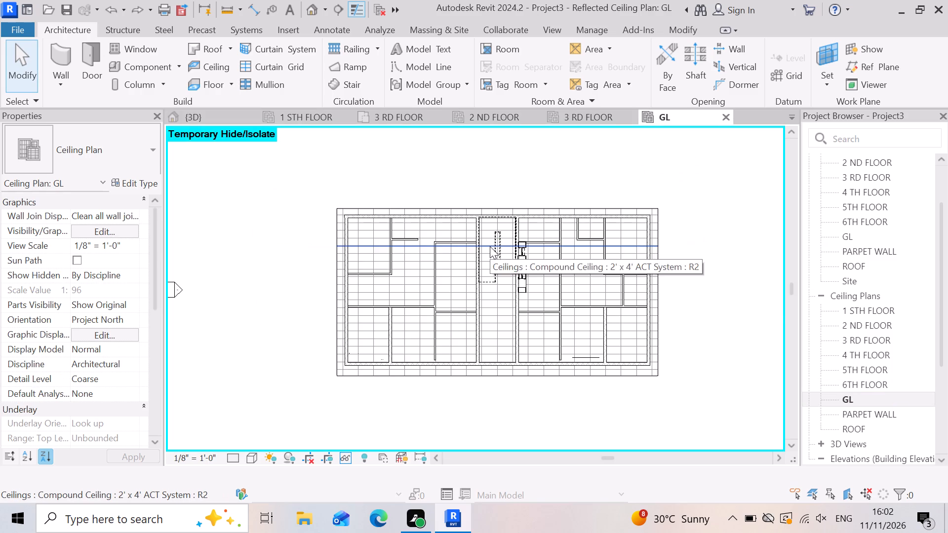
key(ctrl+z)
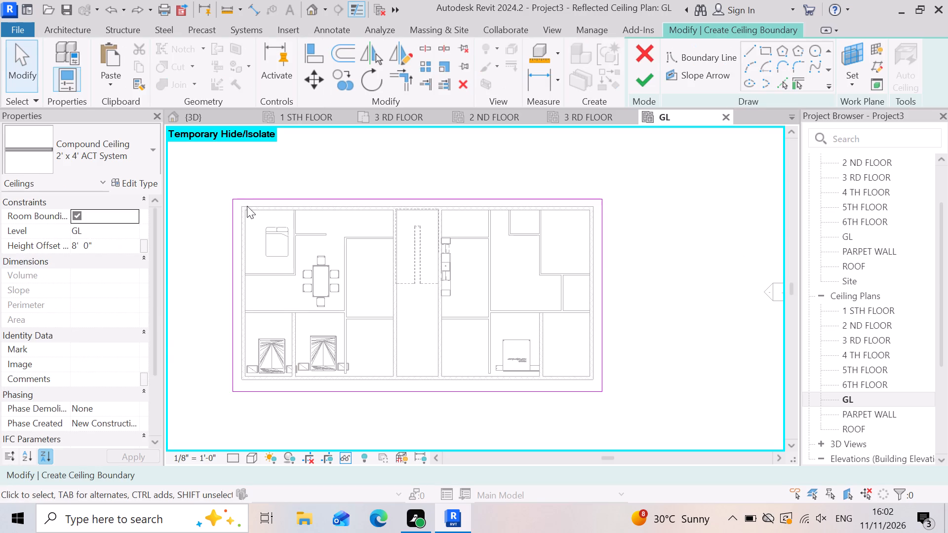
click(492, 196)
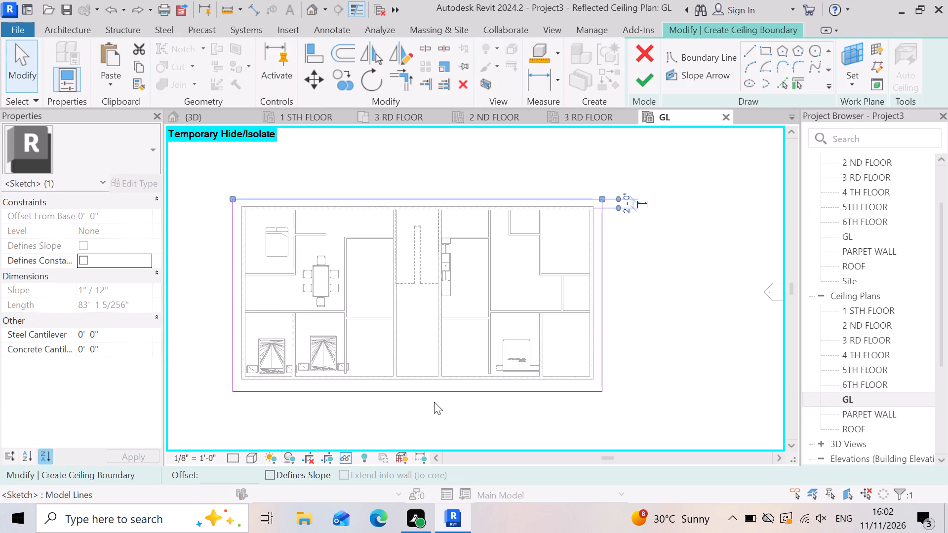
click(639, 53)
double_click(510, 261)
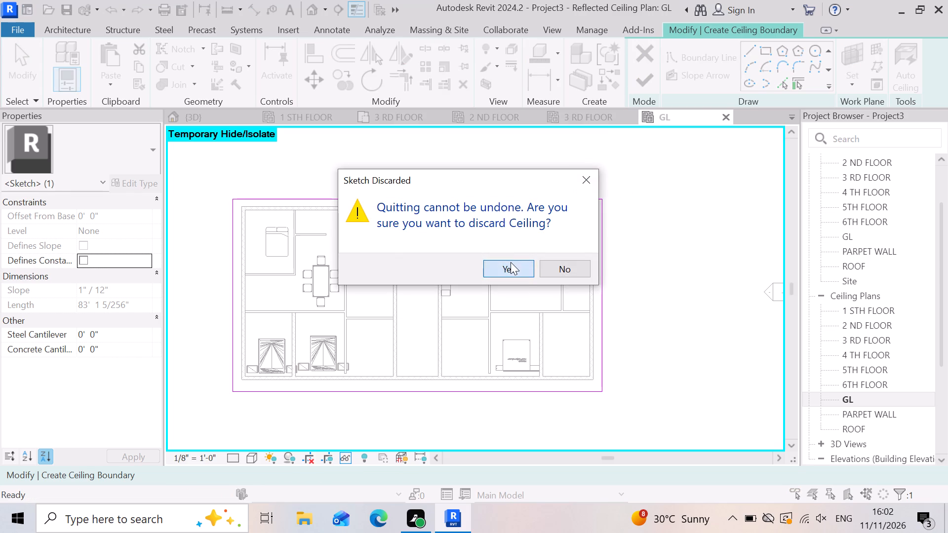
Reset the temporary hide in the GL ceiling plan to restore the floor slab.
scroll(343, 223, down, 4)
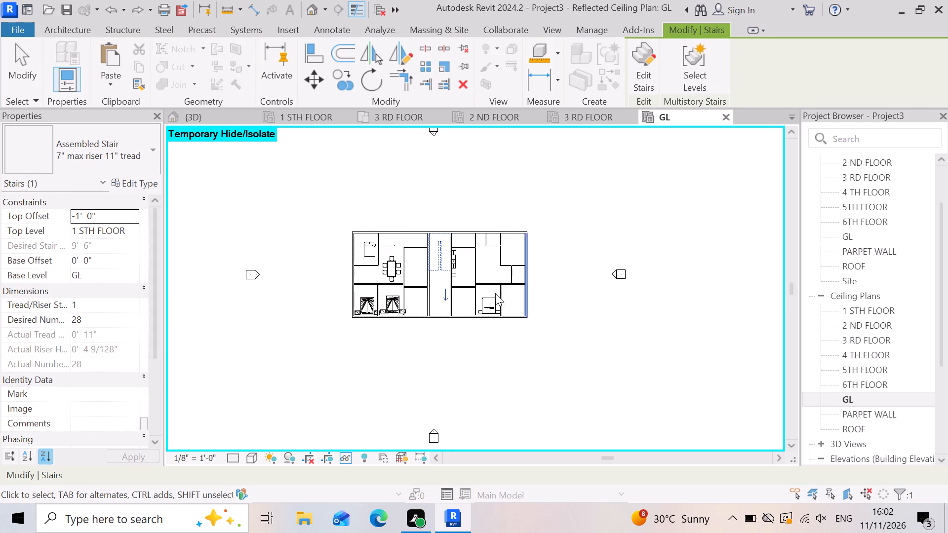
scroll(409, 217, up, 4)
text(HR)
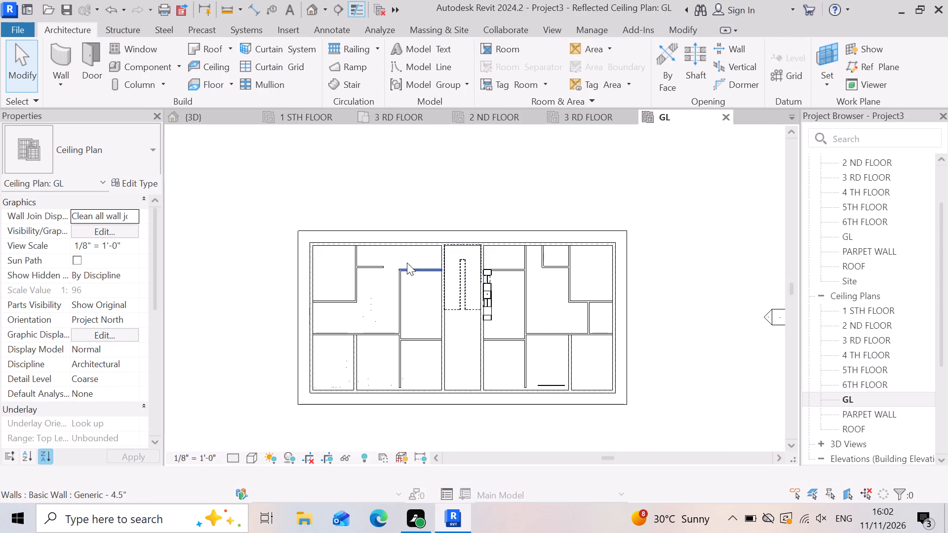
Inspect the properties of the LW Concrete on Metal Deck floor slab in the GL ceiling plan.
scroll(403, 253, up, 3)
scroll(385, 201, down, 3)
scroll(336, 229, down, 4)
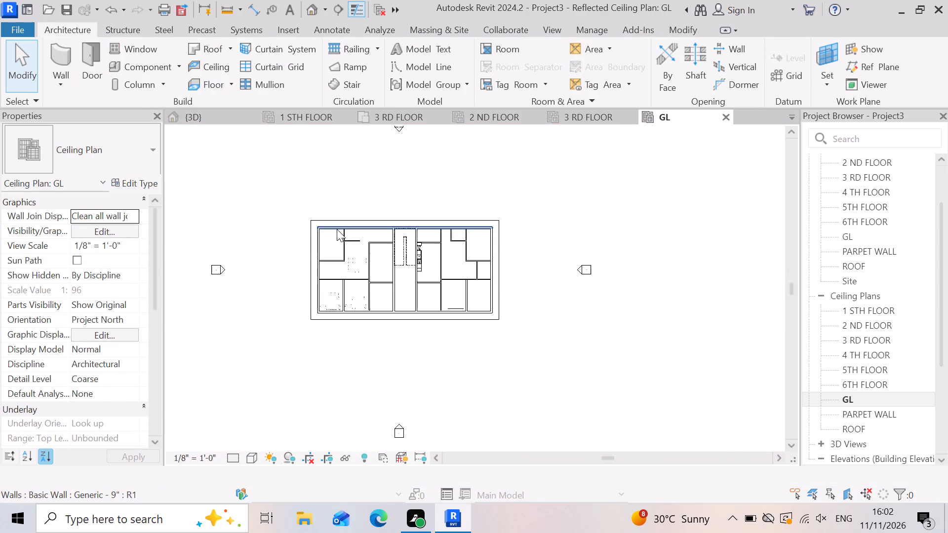
scroll(497, 268, up, 6)
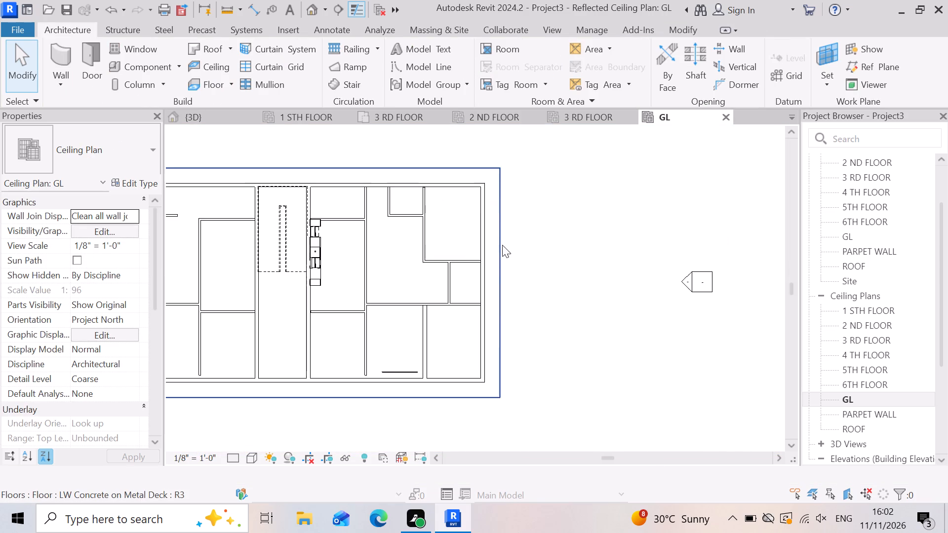
scroll(574, 274, down, 4)
double_click(289, 344)
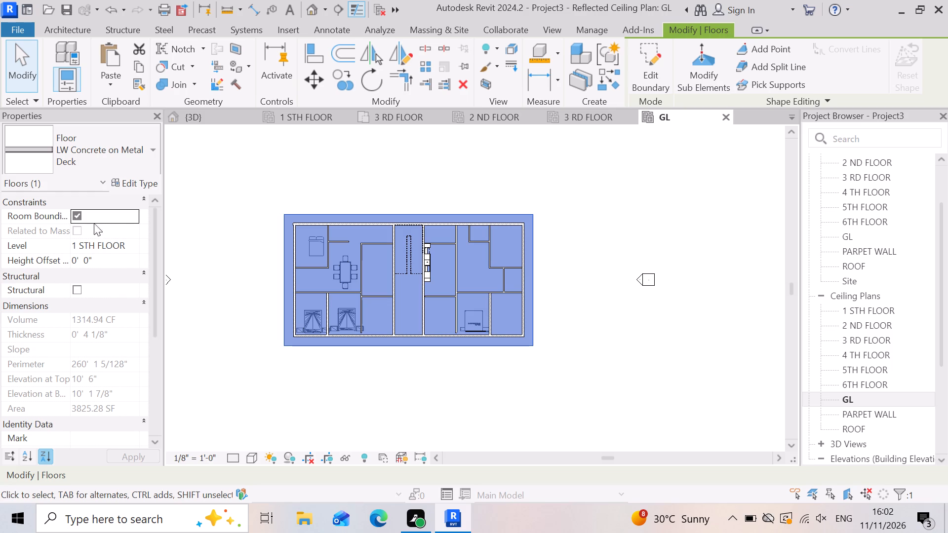
click(550, 291)
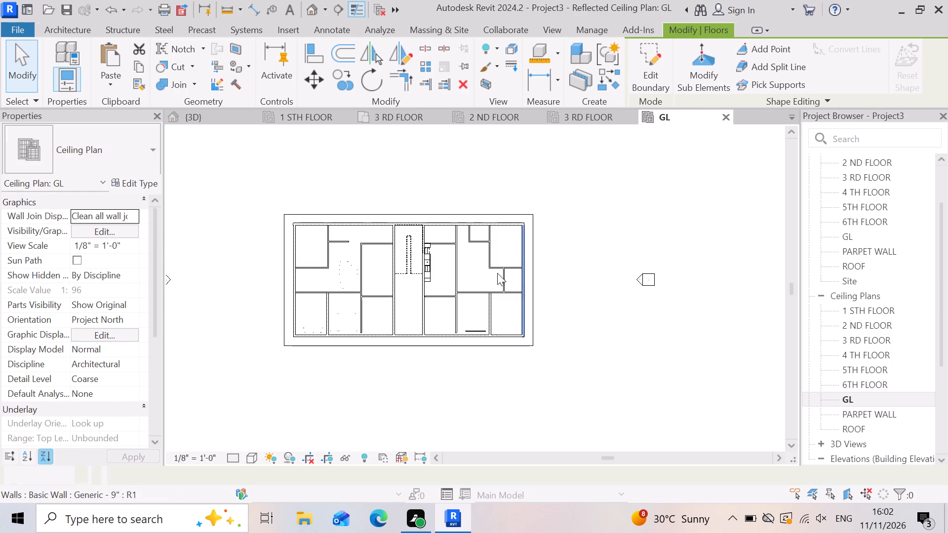
Examine the ground storey's wall tops and interior rooms in the 3D view.
click(210, 109)
click(215, 123)
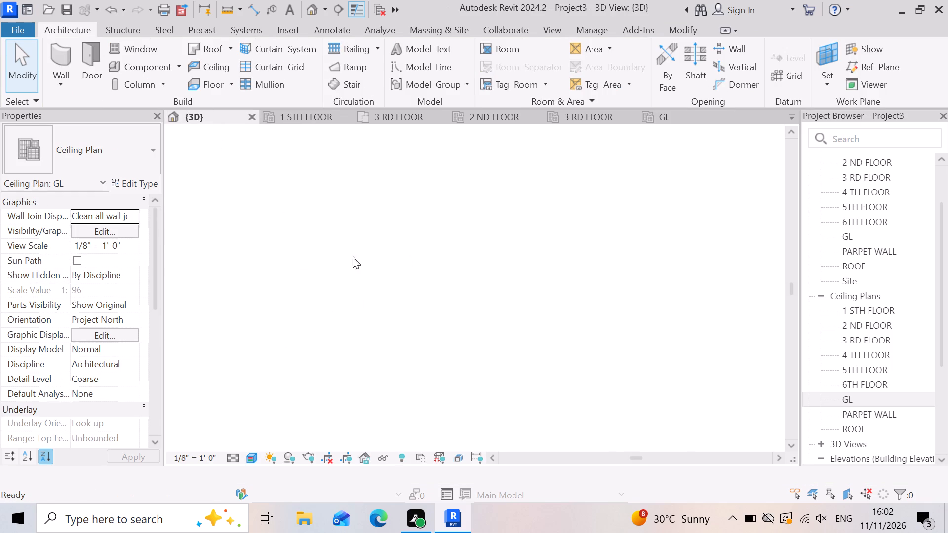
scroll(367, 237, down, 3)
scroll(355, 232, up, 2)
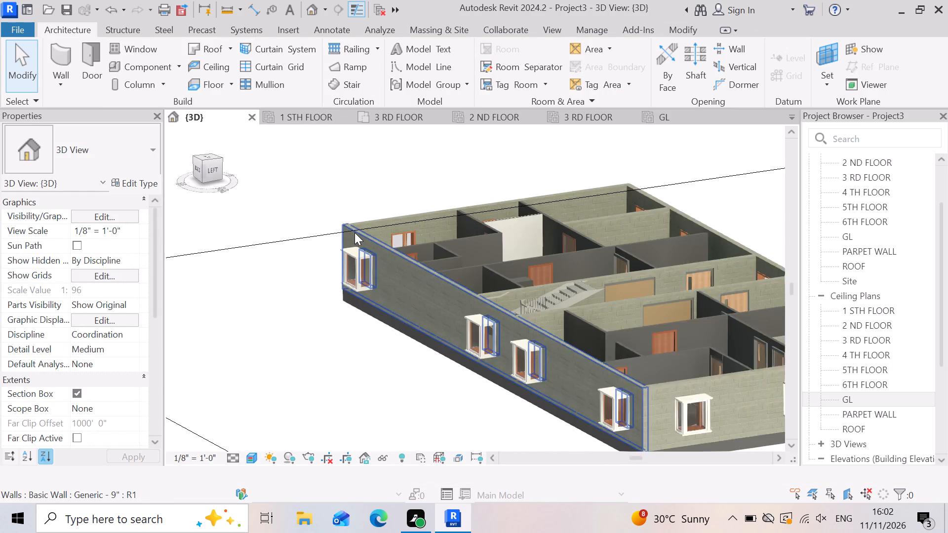
scroll(540, 287, up, 2)
scroll(185, 216, down, 2)
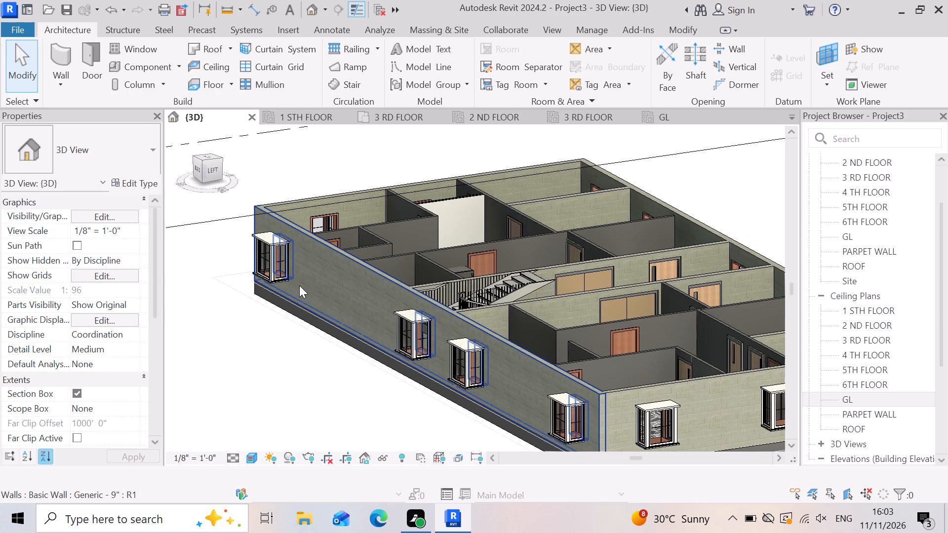
scroll(300, 285, down, 2)
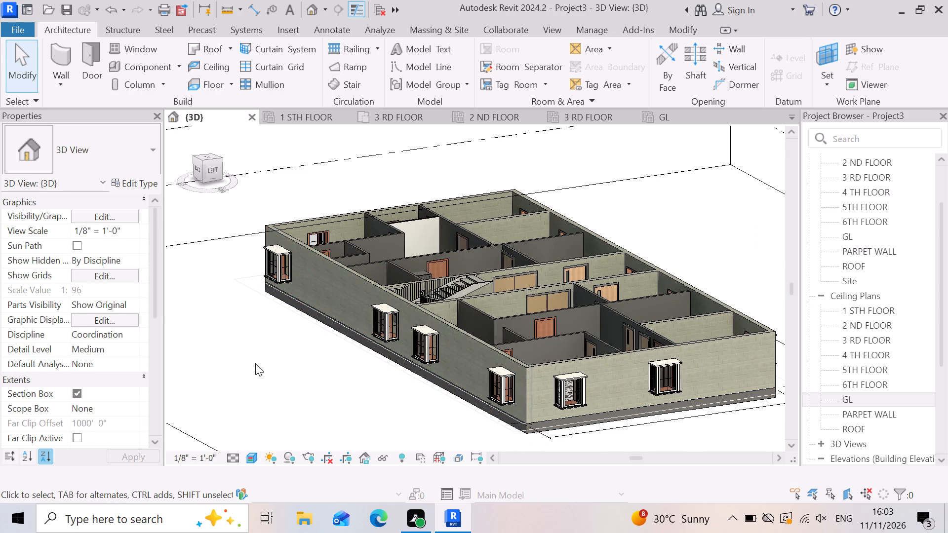
scroll(263, 360, down, 3)
scroll(269, 373, up, 3)
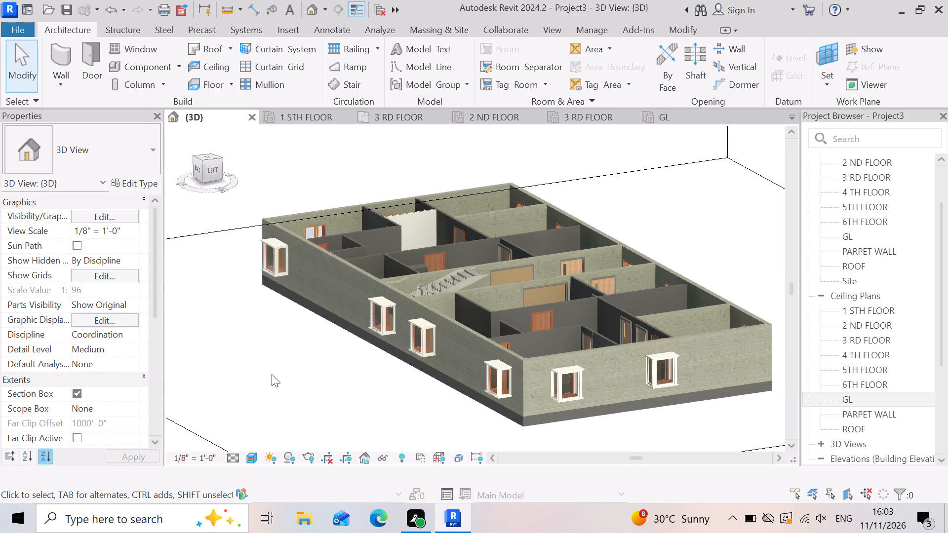
scroll(455, 381, up, 2)
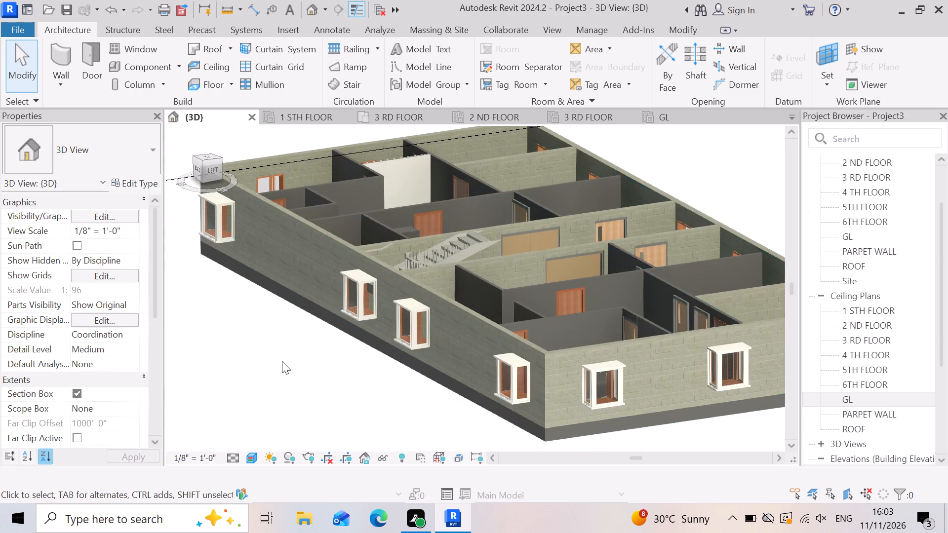
scroll(316, 355, down, 2)
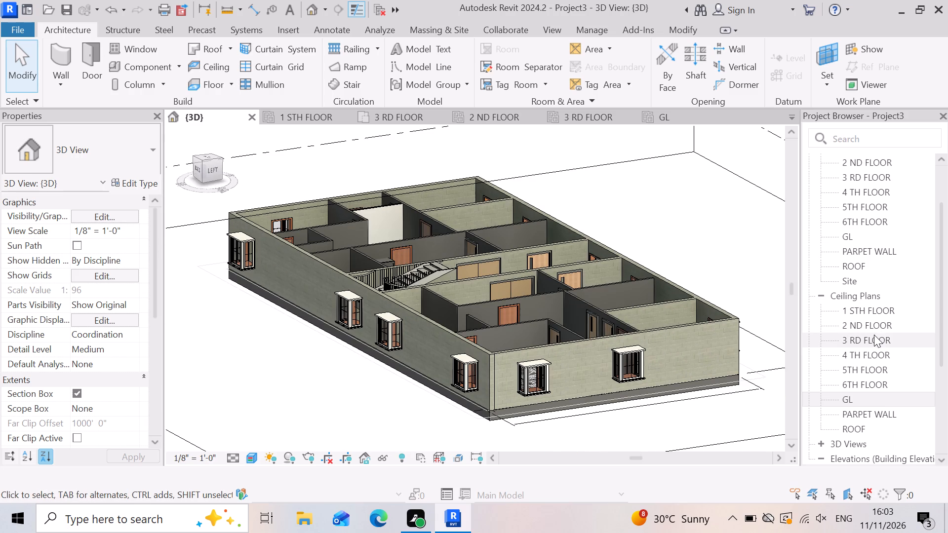
Reset the temporary hide in the GL floor plan and look over the layout.
double_click(858, 237)
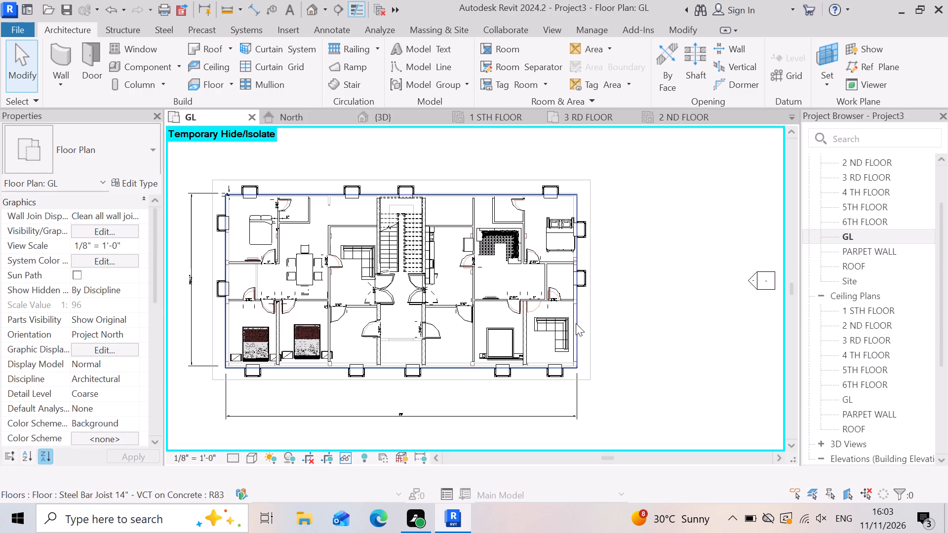
click(647, 319)
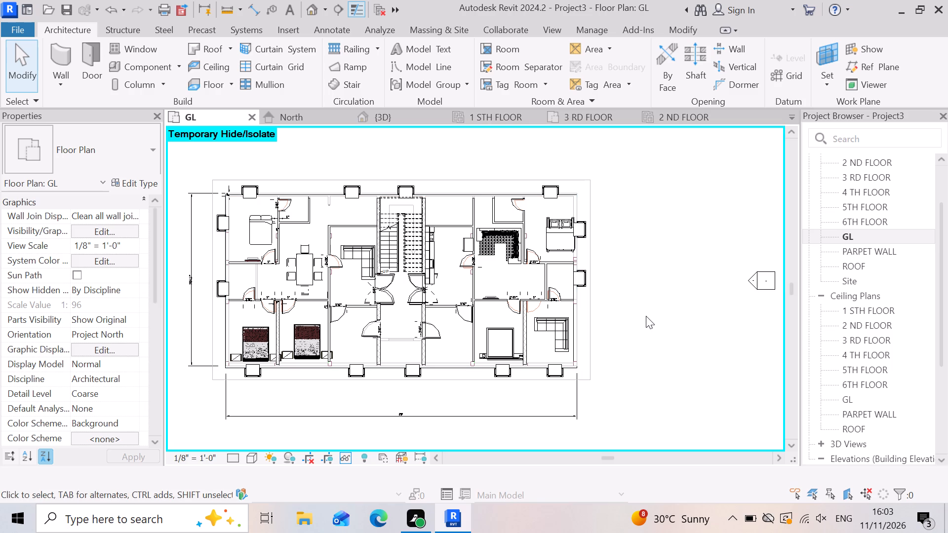
text(HR)
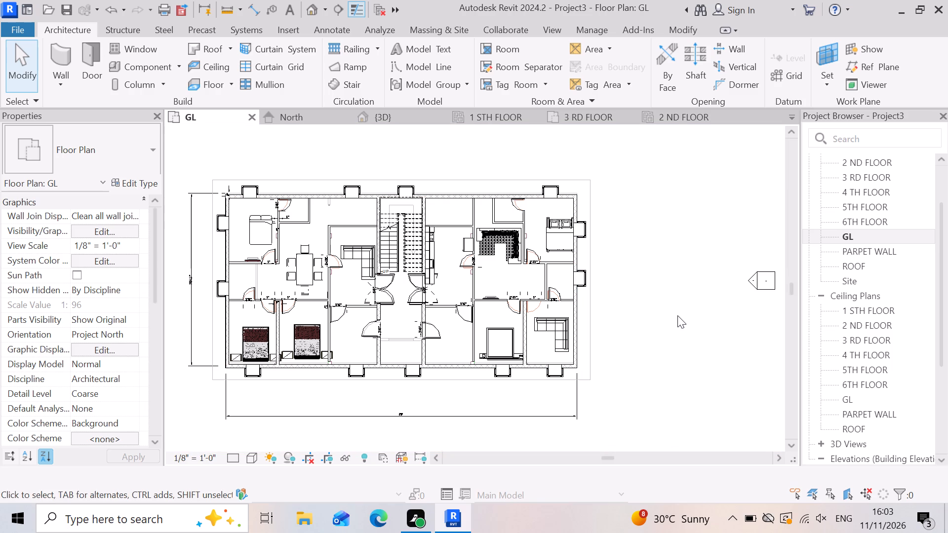
click(675, 314)
scroll(405, 343, up, 3)
scroll(580, 348, down, 3)
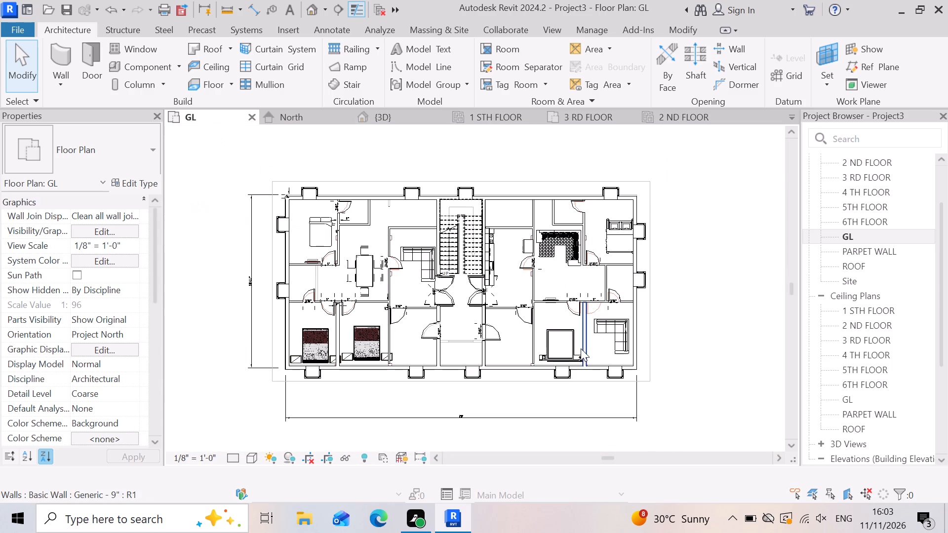
scroll(240, 316, up, 3)
scroll(438, 300, down, 3)
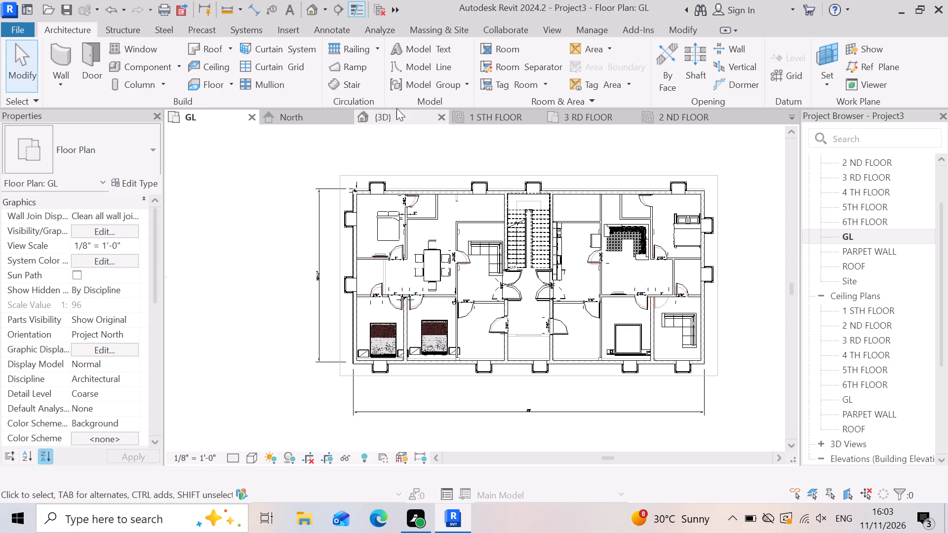
Raise the top of the 3D view's section box in stages until it clears the 6TH FLOOR slab.
click(412, 120)
scroll(474, 289, down, 4)
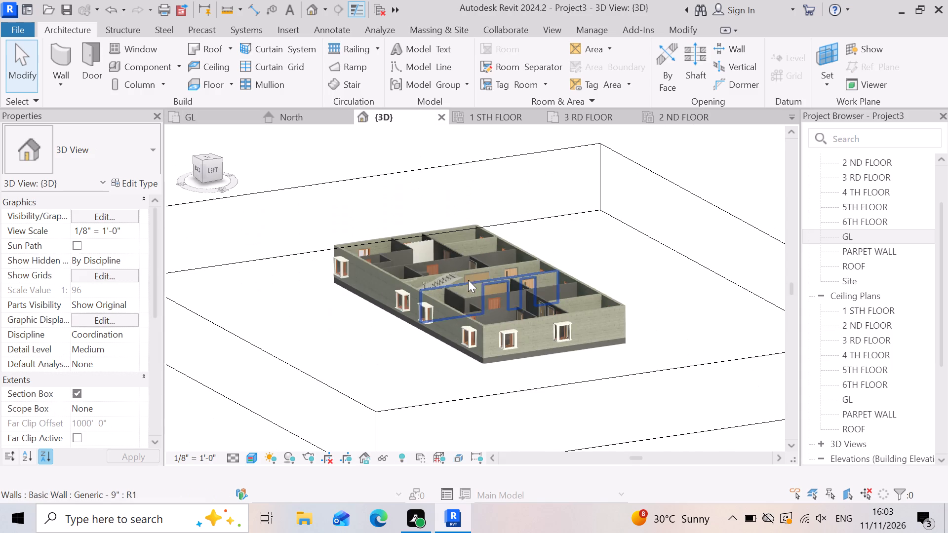
scroll(410, 253, up, 3)
scroll(433, 221, down, 3)
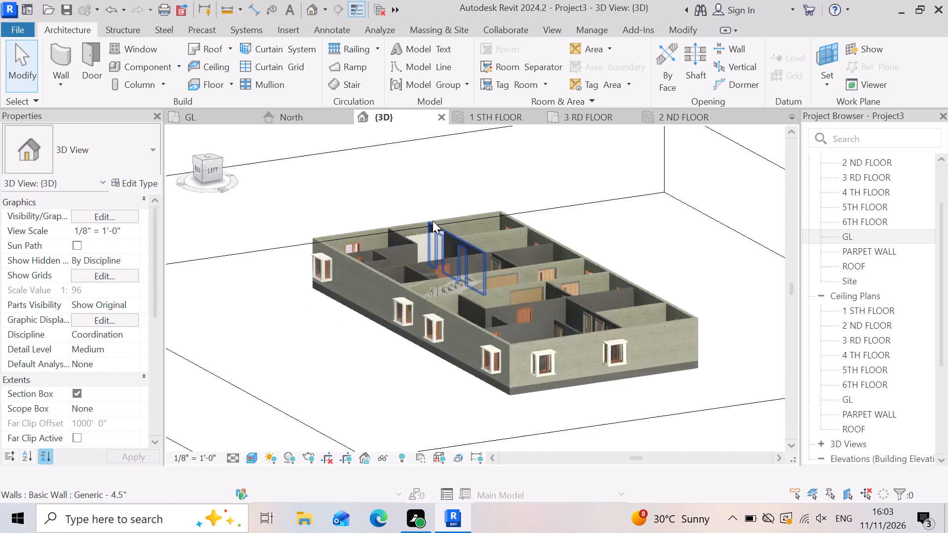
scroll(433, 221, down, 6)
click(434, 295)
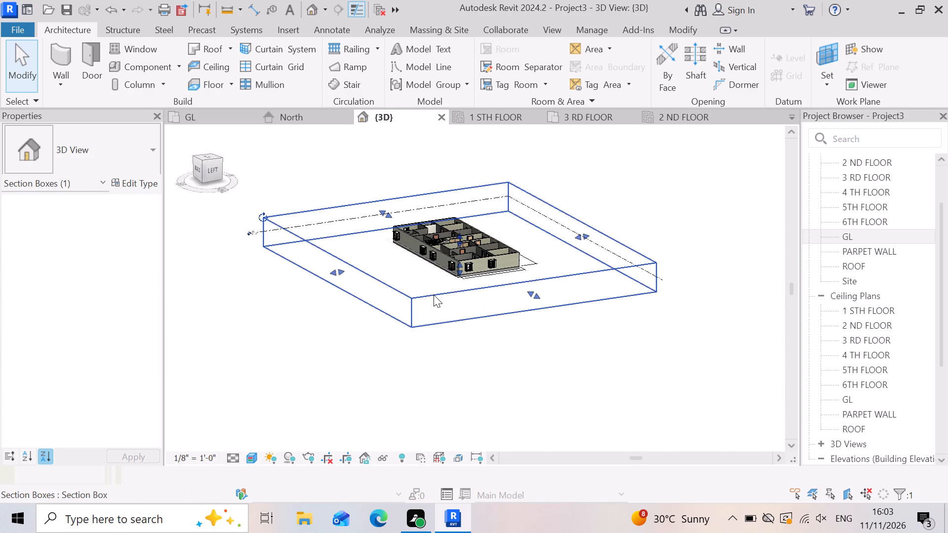
scroll(537, 316, down, 4)
scroll(524, 281, up, 7)
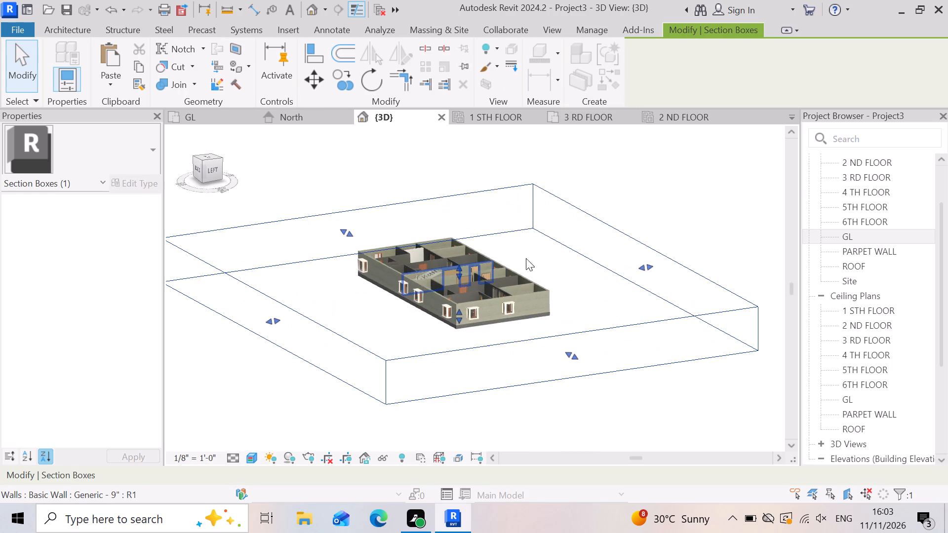
scroll(650, 305, down, 3)
scroll(502, 263, up, 3)
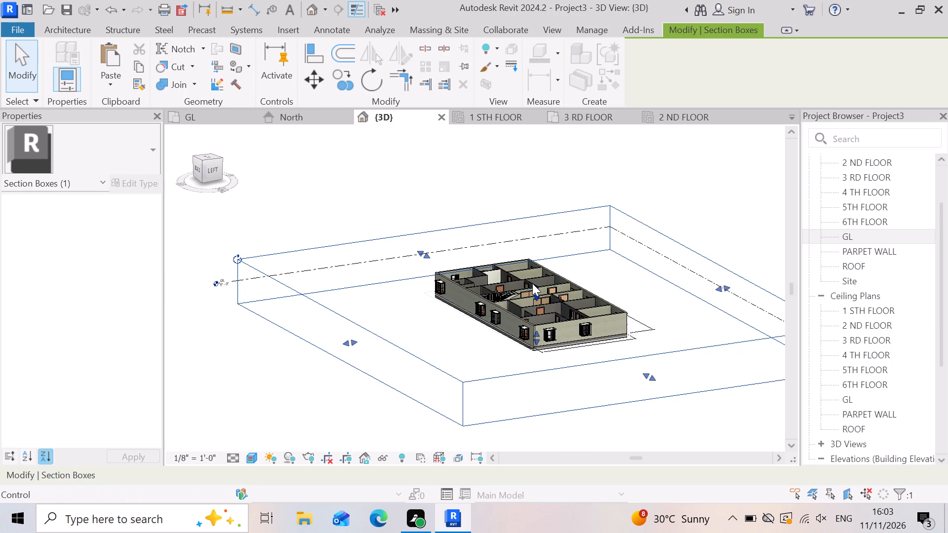
drag(532, 283, 544, 224)
click(544, 224)
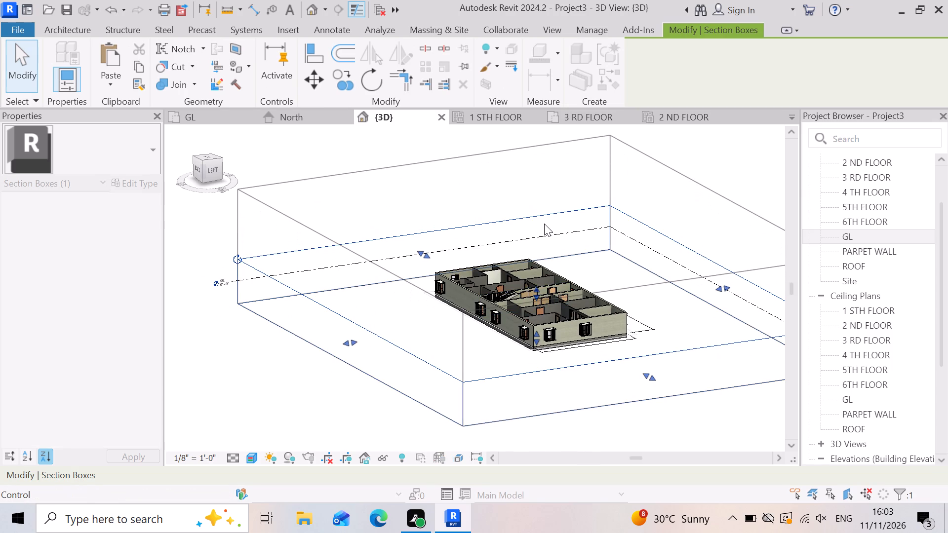
scroll(456, 365, down, 3)
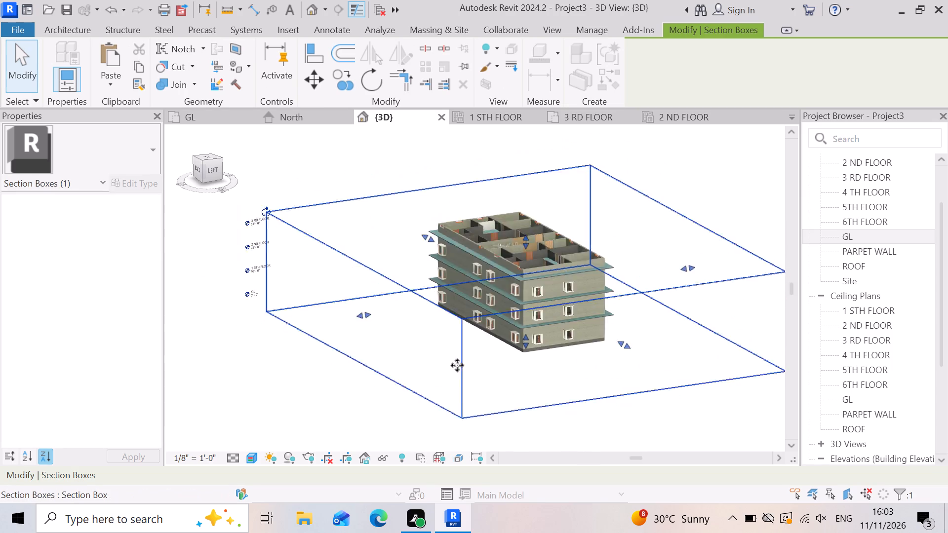
scroll(518, 271, up, 5)
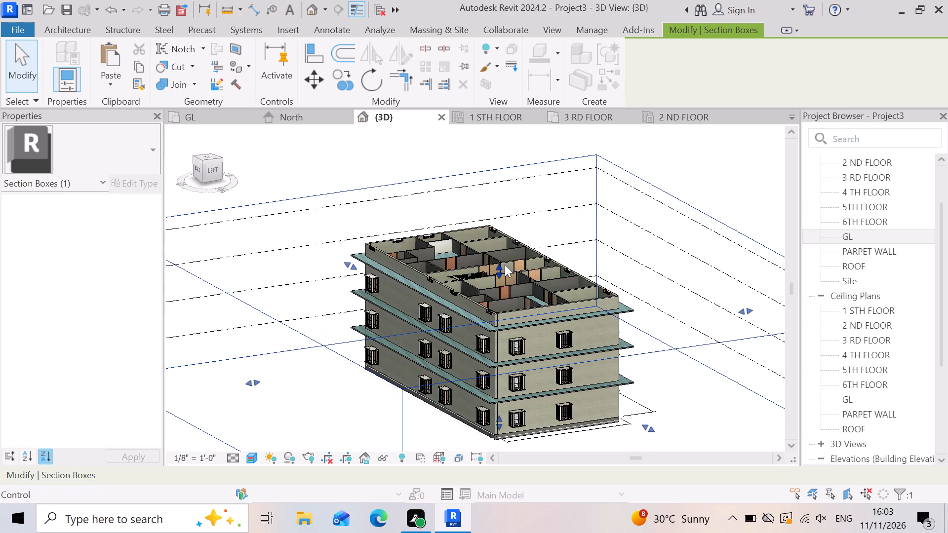
drag(496, 264, 495, 227)
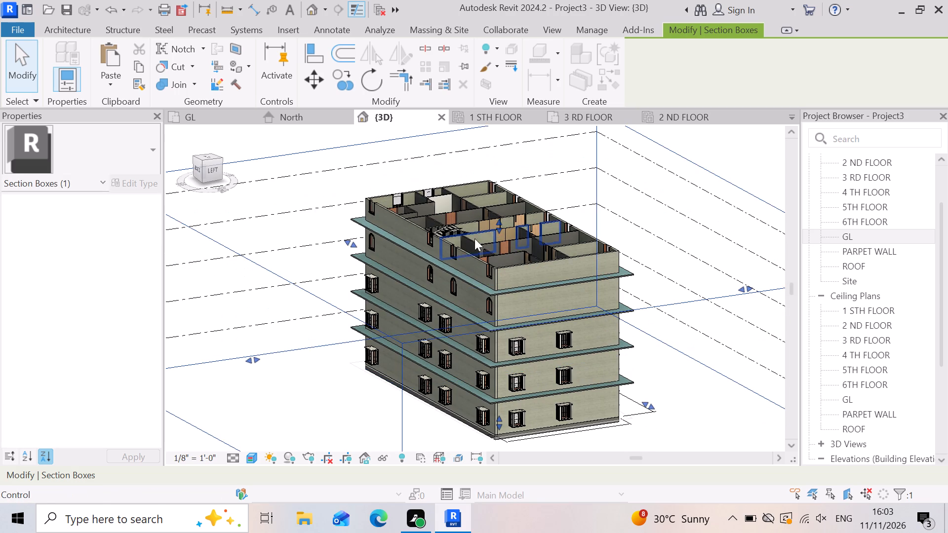
scroll(539, 316, down, 3)
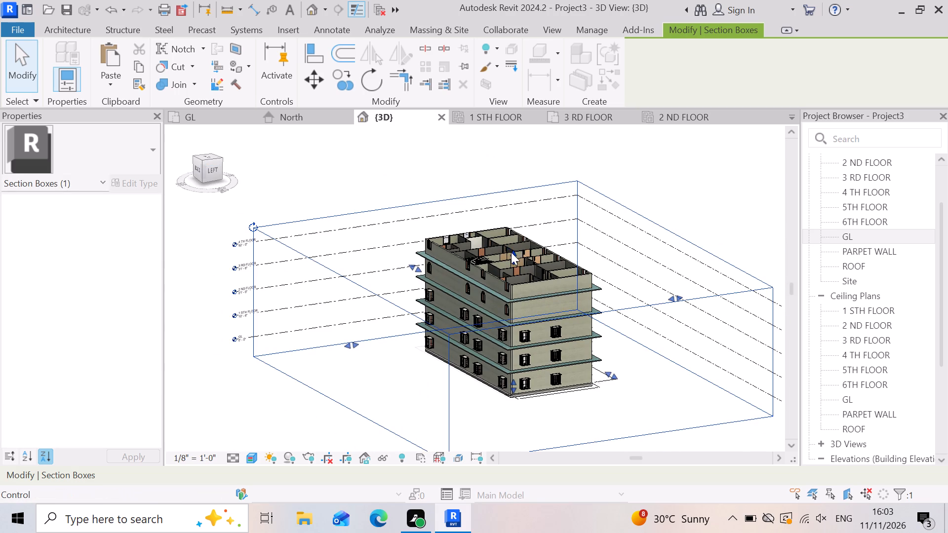
drag(511, 252, 524, 205)
click(524, 205)
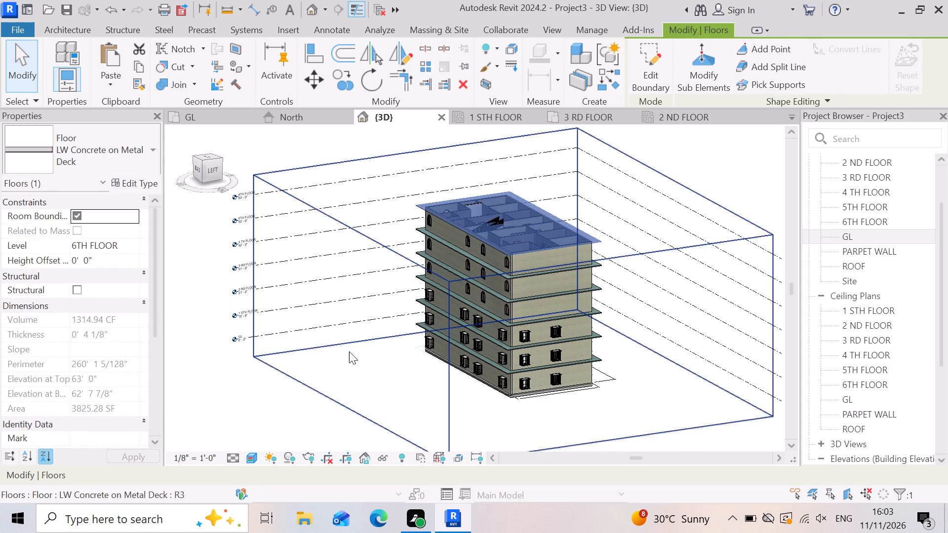
click(337, 362)
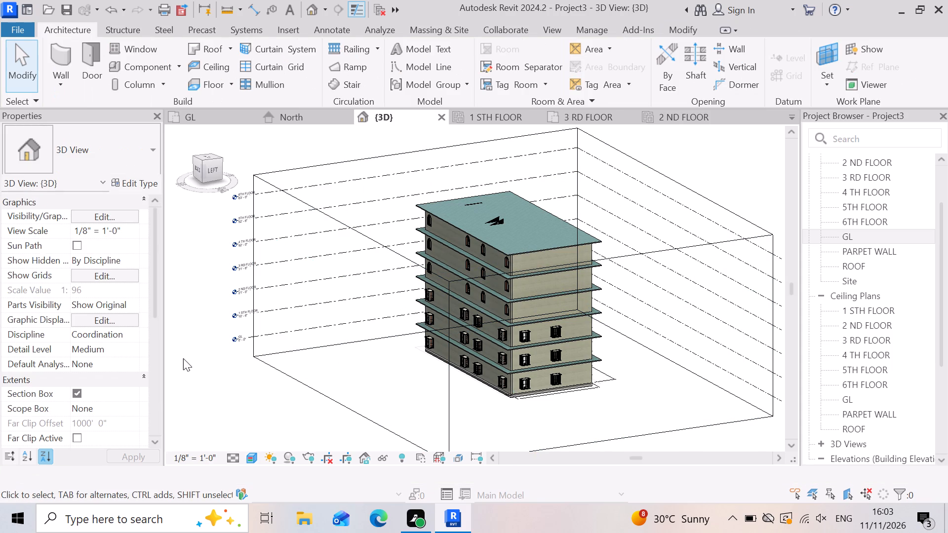
Turn off the section box in the 3D view's extents settings.
scroll(134, 372, down, 3)
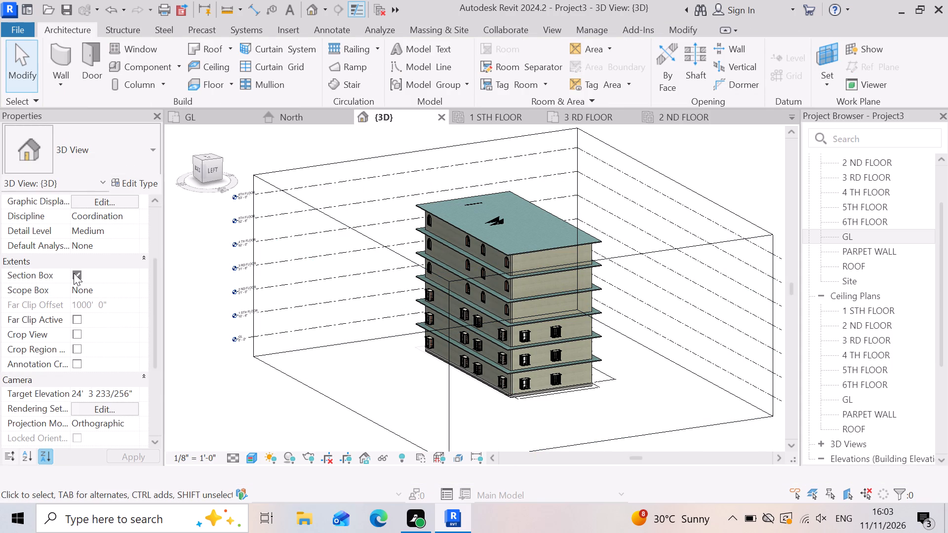
click(74, 273)
click(197, 398)
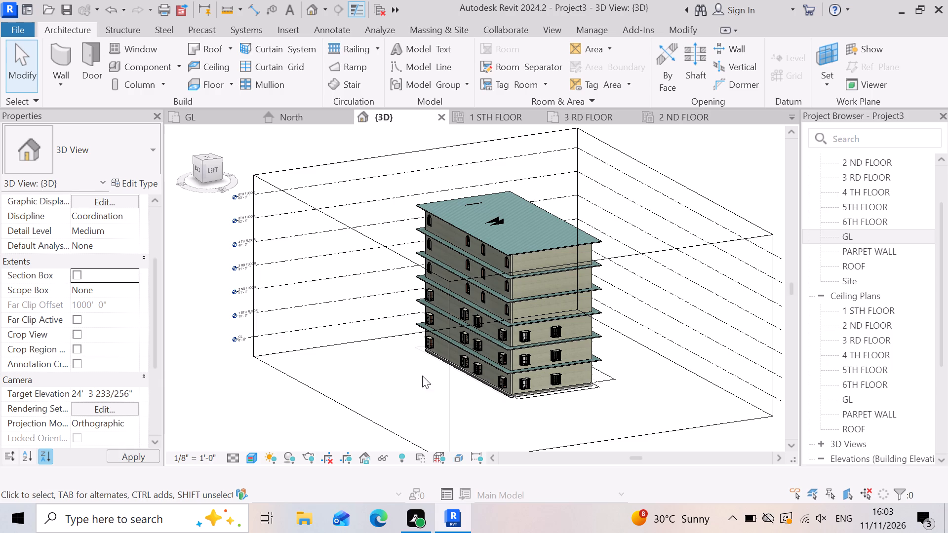
scroll(447, 371, down, 4)
scroll(544, 398, up, 5)
scroll(620, 375, down, 2)
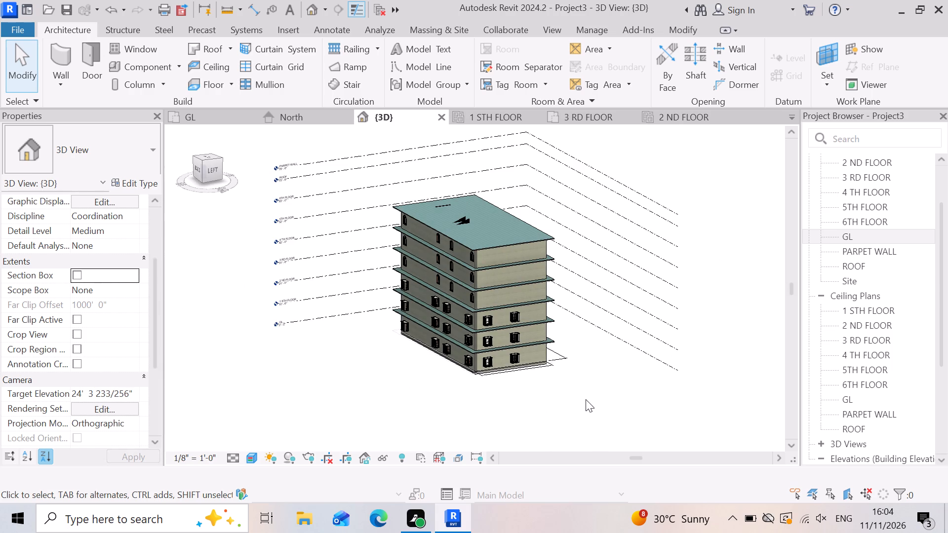
scroll(520, 393, down, 3)
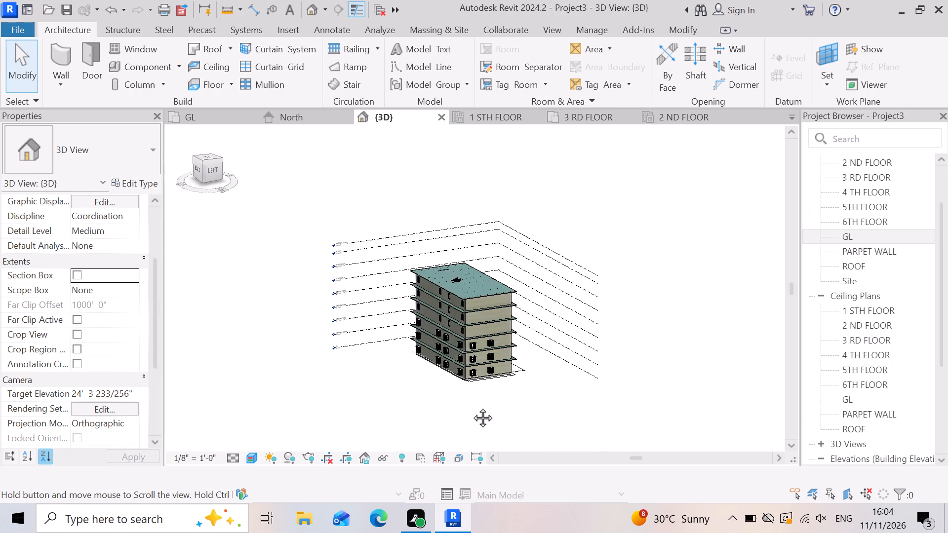
Orbit to the building's front face and inspect the properties of the lowest projecting floor slab.
shift+middle_drag(445, 391, 261, 359)
shift+right_drag(445, 391, 261, 359)
scroll(296, 341, up, 13)
scroll(336, 319, up, 8)
scroll(522, 395, down, 4)
scroll(468, 297, up, 6)
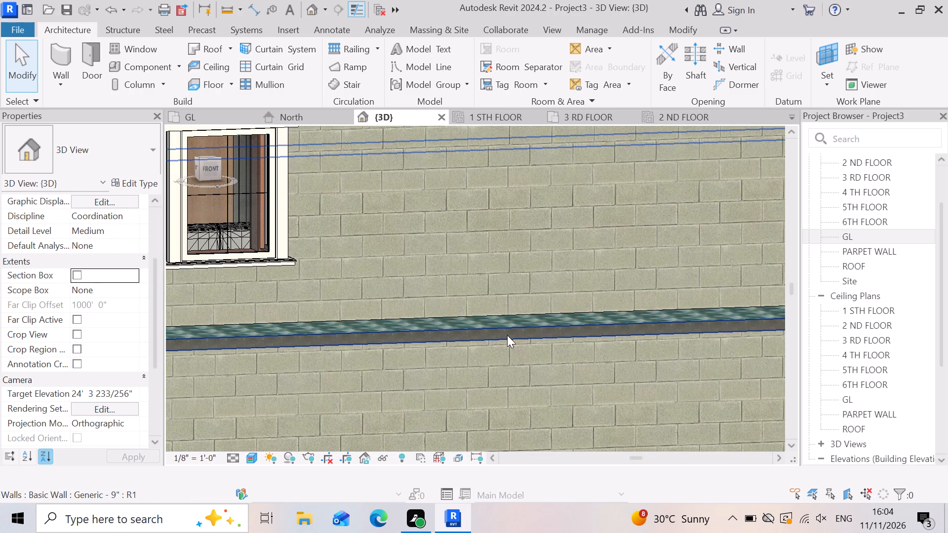
click(507, 335)
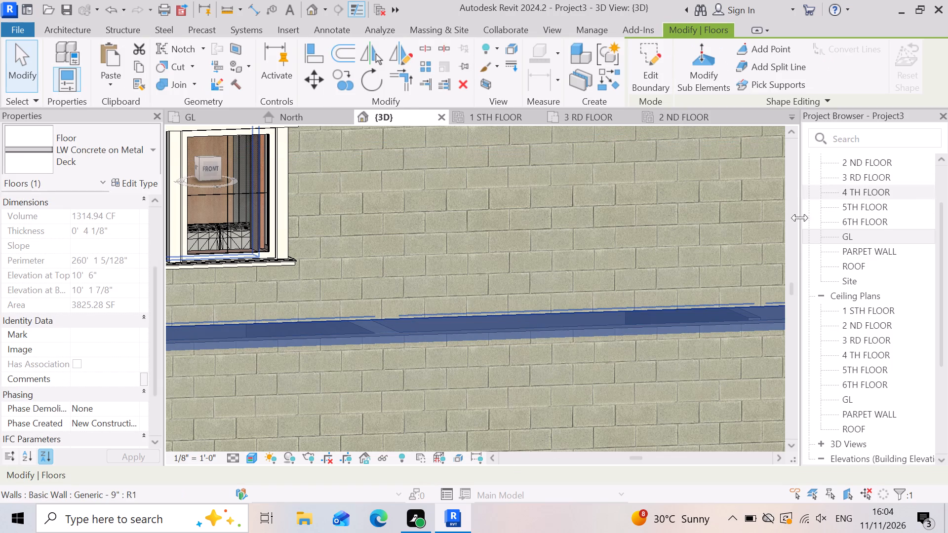
Open the GL floor plan and try to pick the slab's outline around the exterior walls.
double_click(886, 234)
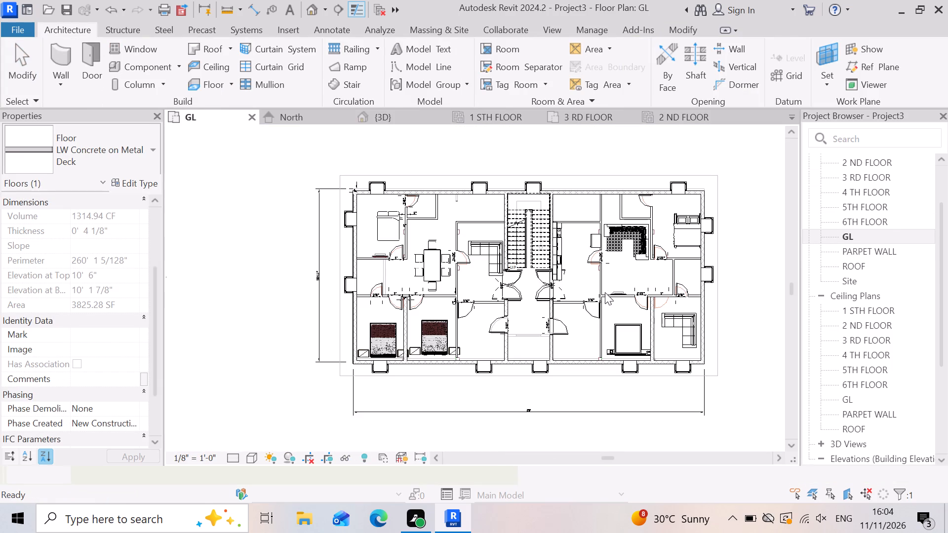
scroll(718, 205, up, 3)
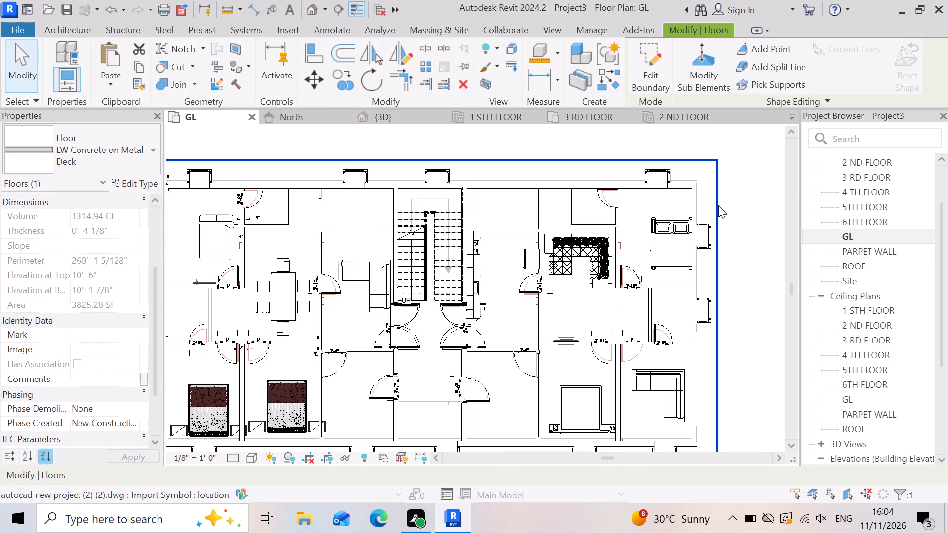
click(718, 205)
scroll(719, 205, down, 5)
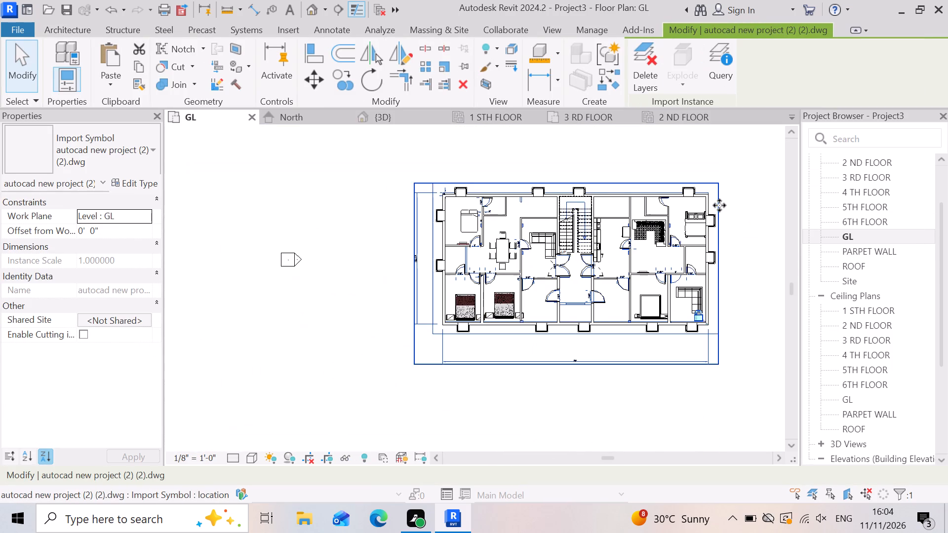
scroll(757, 251, up, 2)
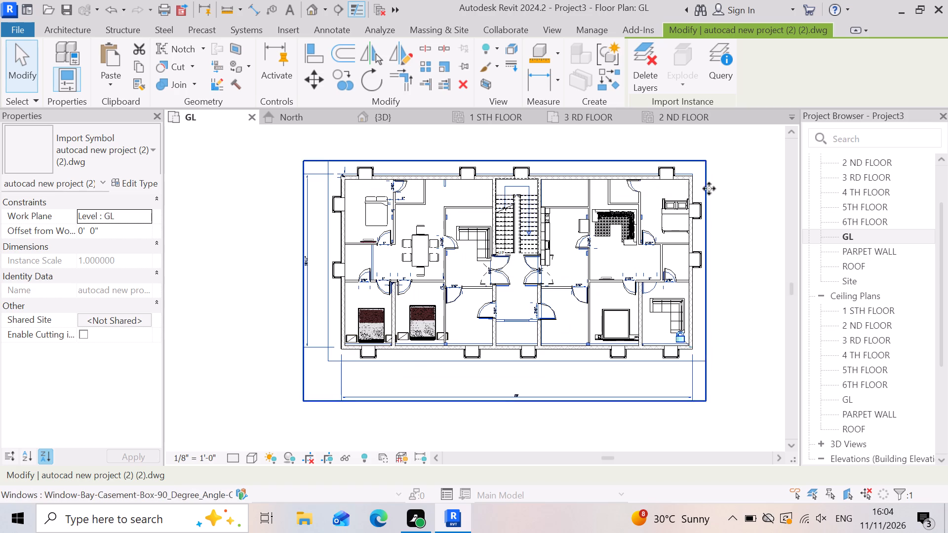
key(Escape)
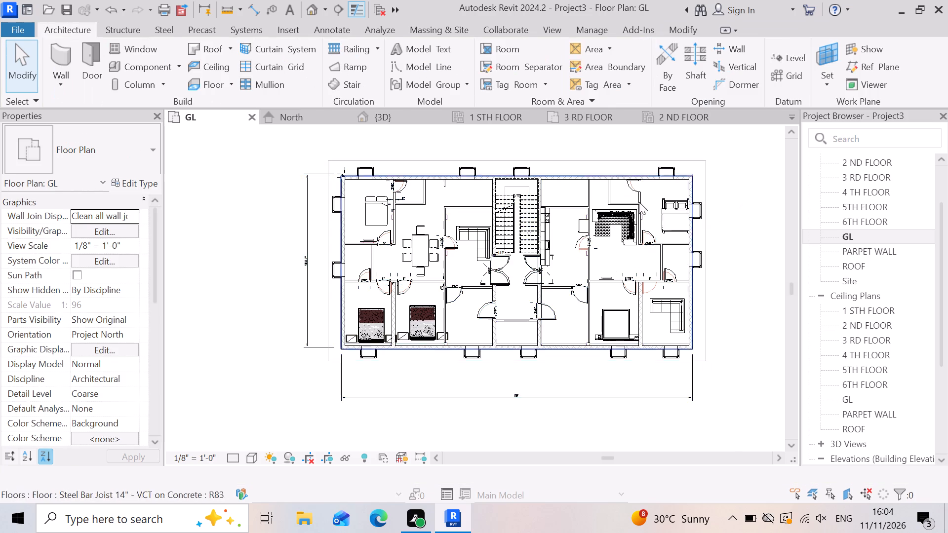
scroll(591, 160, up, 6)
click(591, 160)
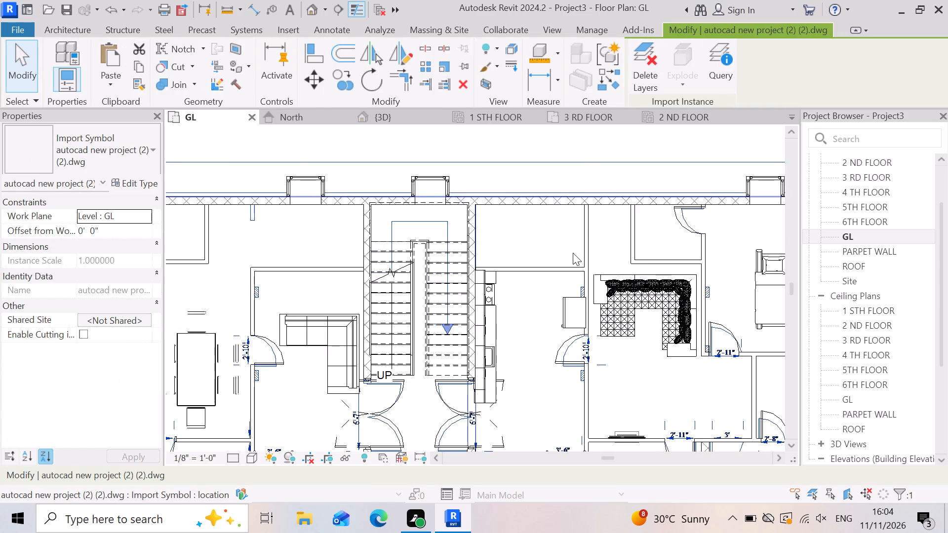
scroll(573, 253, down, 9)
scroll(462, 251, up, 3)
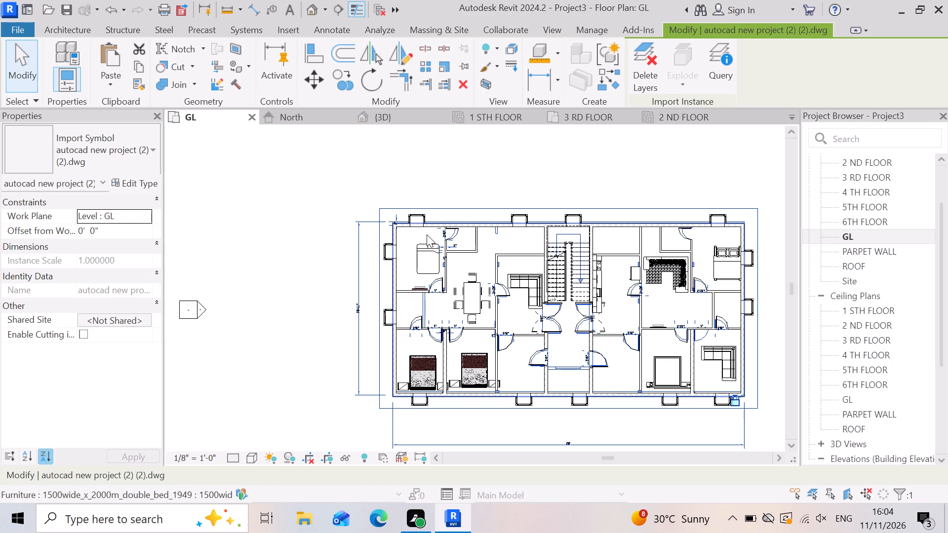
key(Escape)
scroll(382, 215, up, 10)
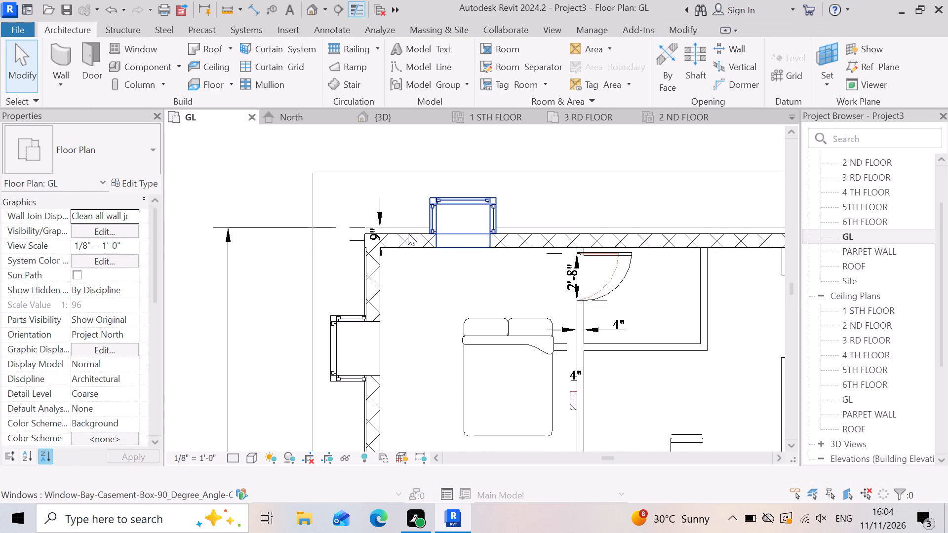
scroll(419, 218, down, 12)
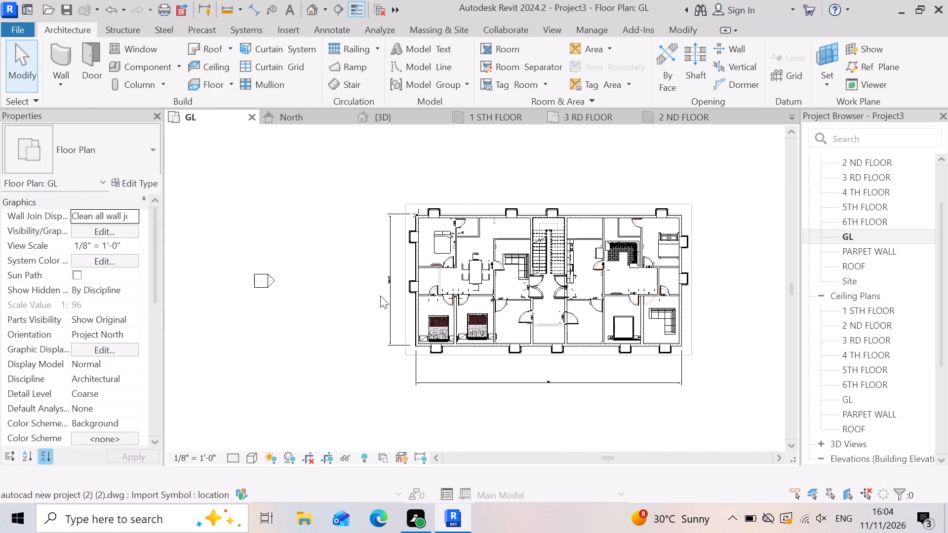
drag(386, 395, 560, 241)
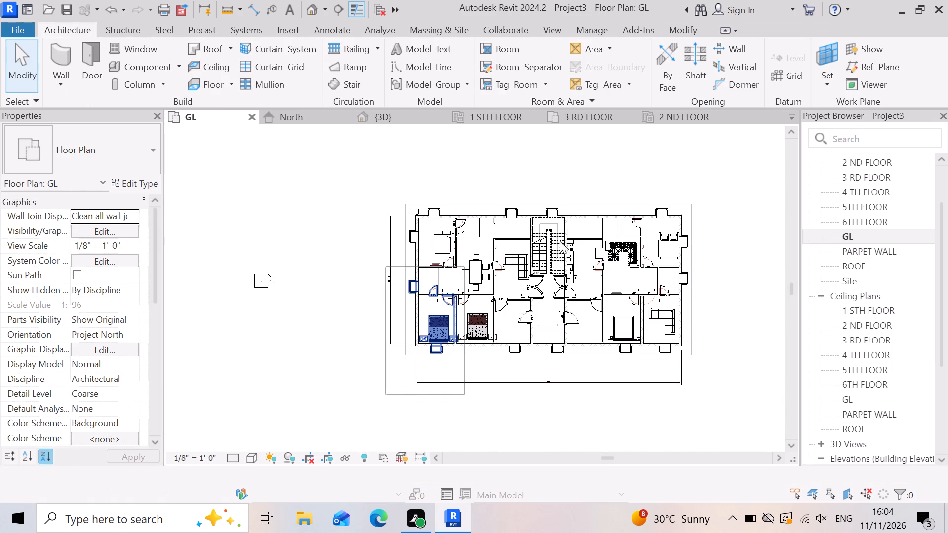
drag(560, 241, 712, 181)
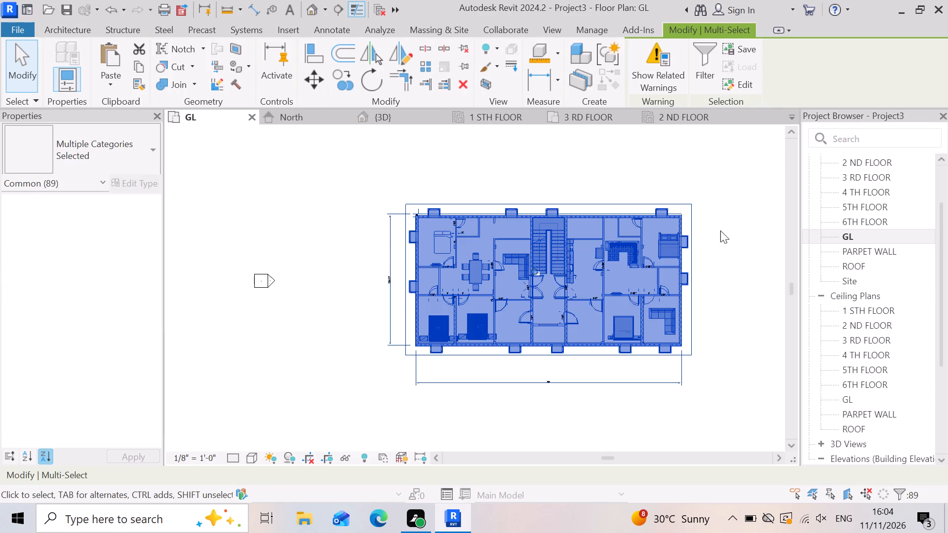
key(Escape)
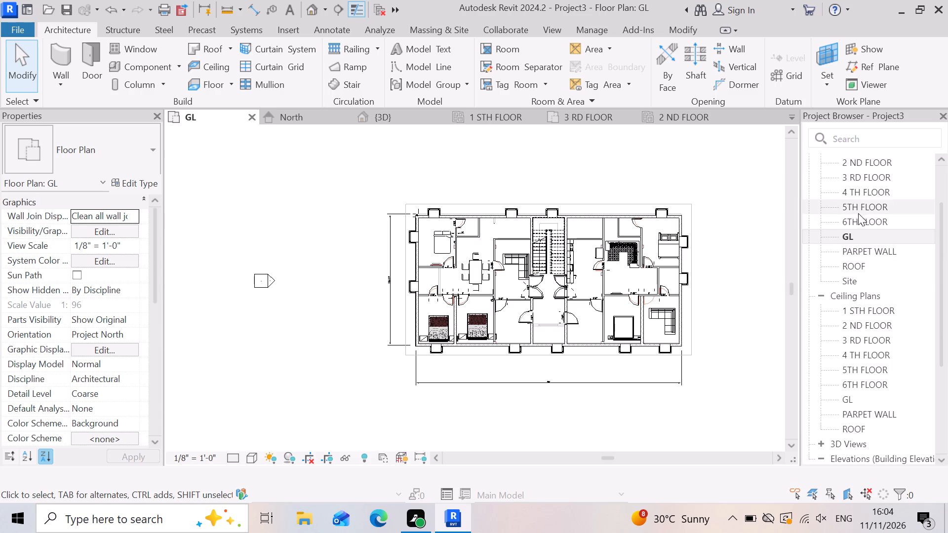
Open the 1 STH FLOOR floor plan.
scroll(862, 212, up, 3)
click(878, 209)
click(875, 207)
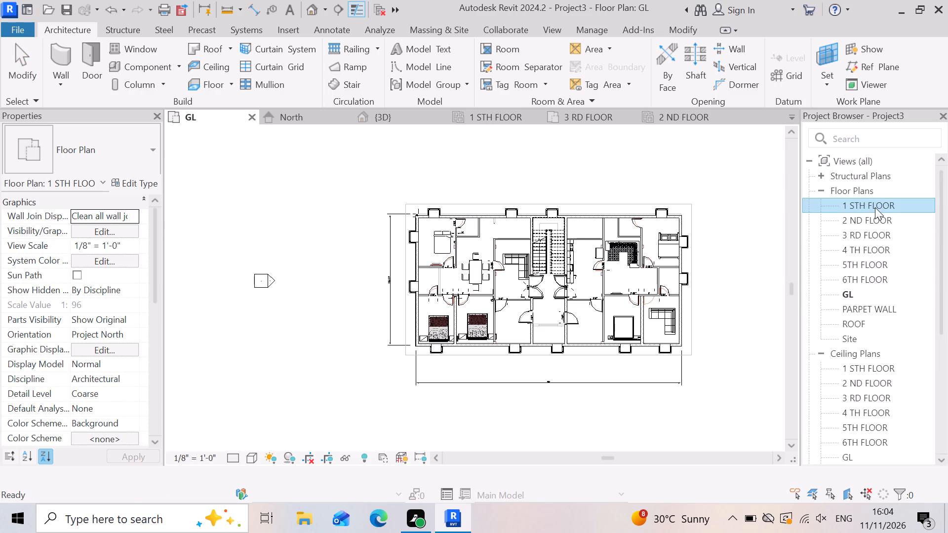
click(911, 206)
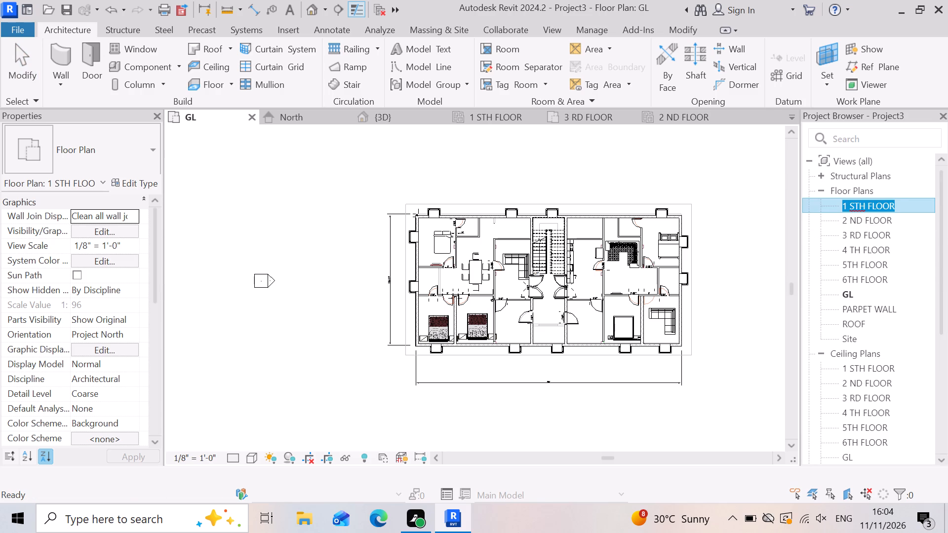
key(Escape)
double_click(909, 205)
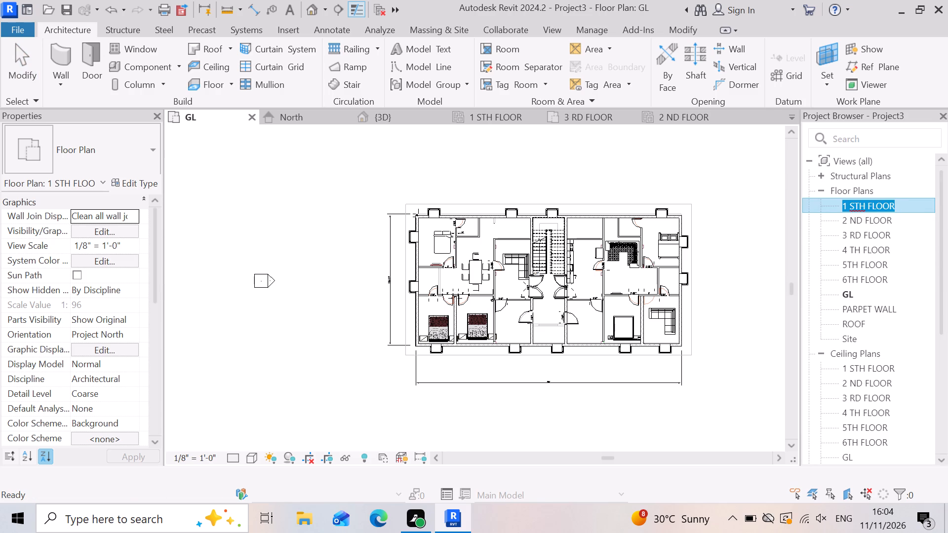
key(Escape)
double_click(920, 208)
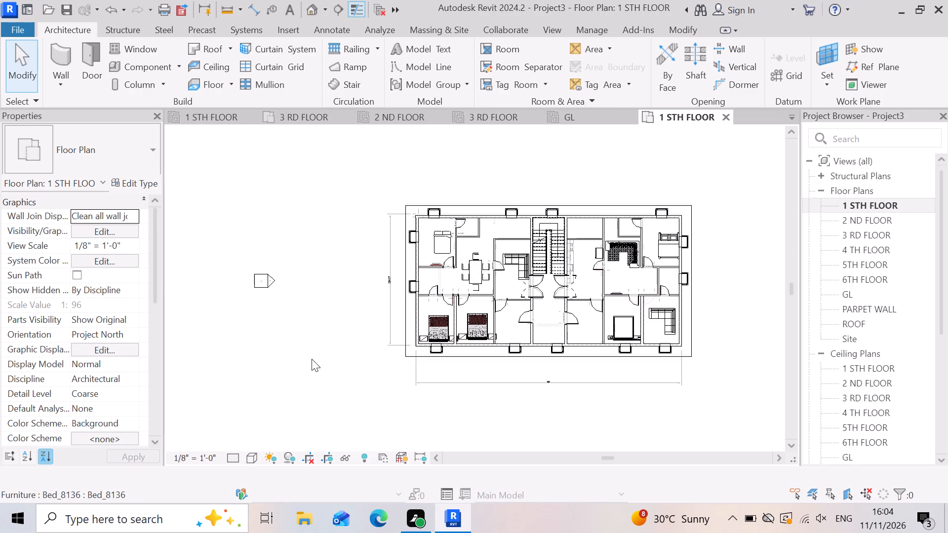
Close the surplus open views, including the 1 STH FLOOR ceiling plan, the 3 RD FLOOR floor plan and the 3D view.
key(Escape)
scroll(323, 353, down, 3)
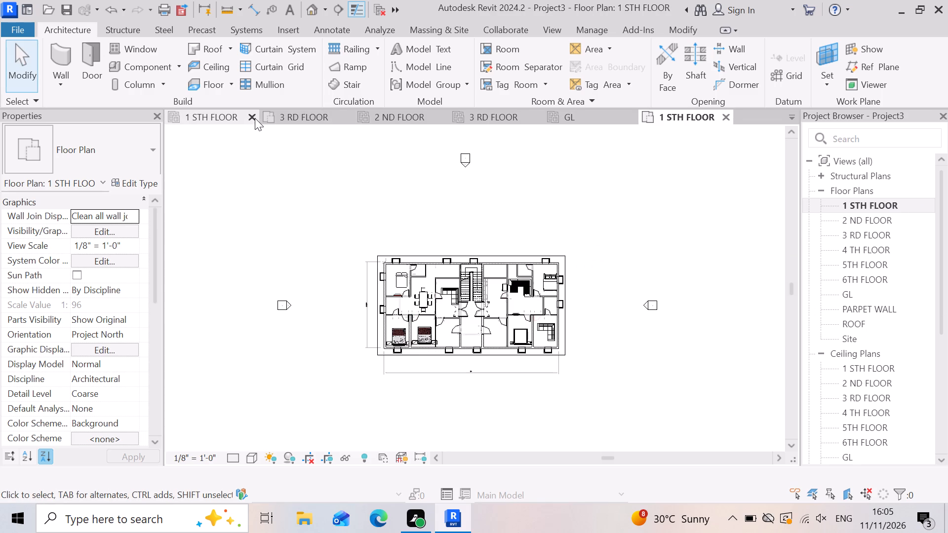
double_click(255, 118)
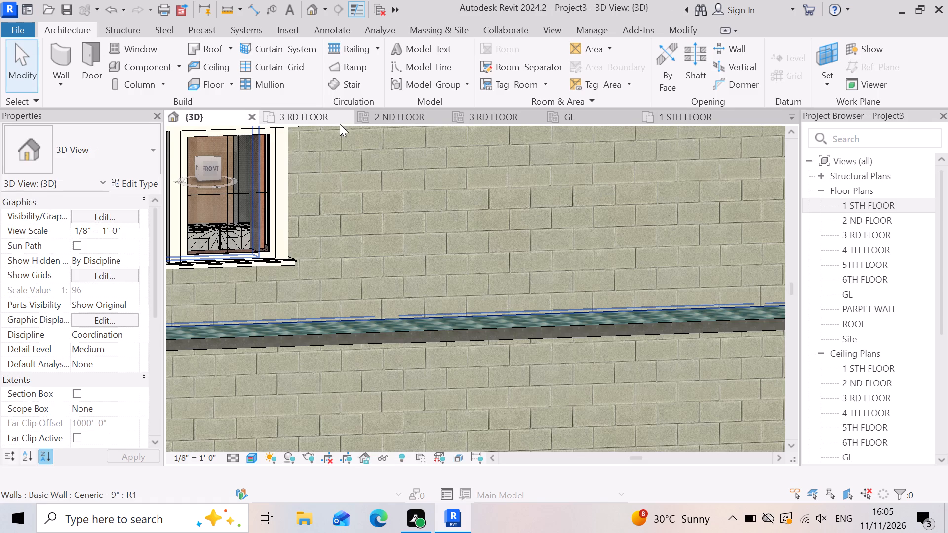
triple_click(347, 119)
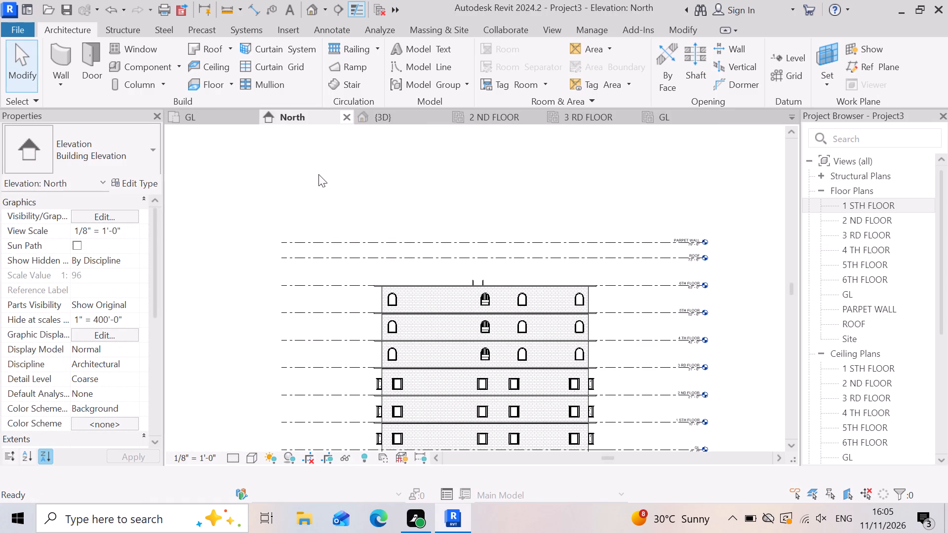
scroll(313, 166, down, 2)
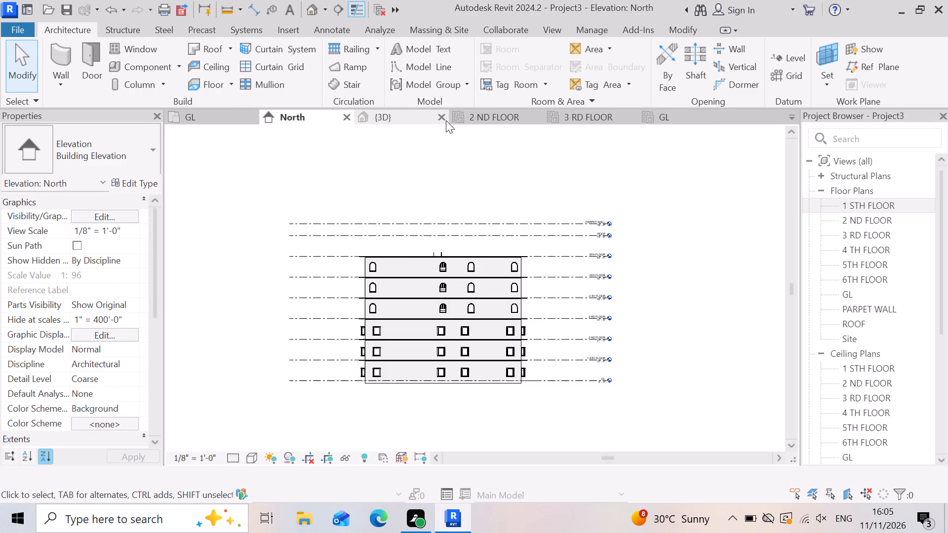
click(446, 120)
click(446, 120)
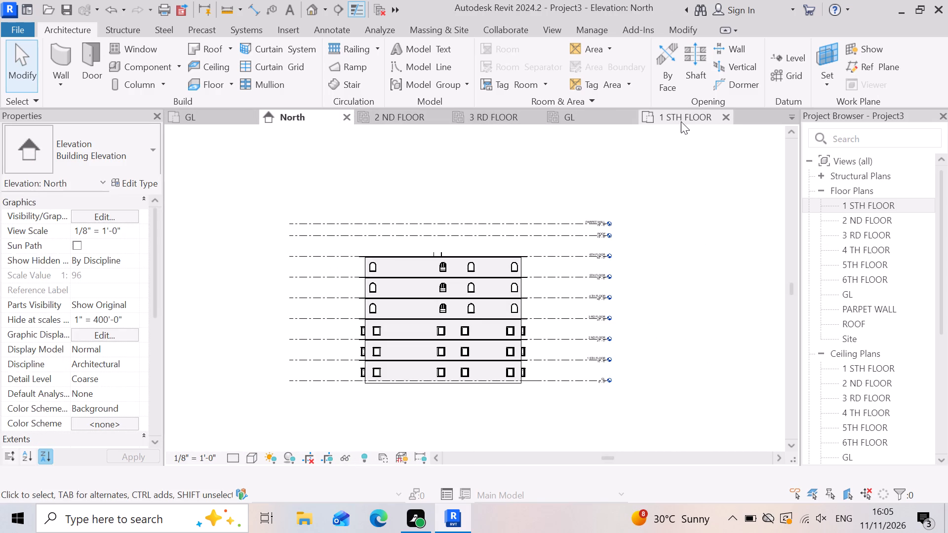
Switch back to the 1 STH FLOOR floor plan.
click(680, 120)
click(604, 308)
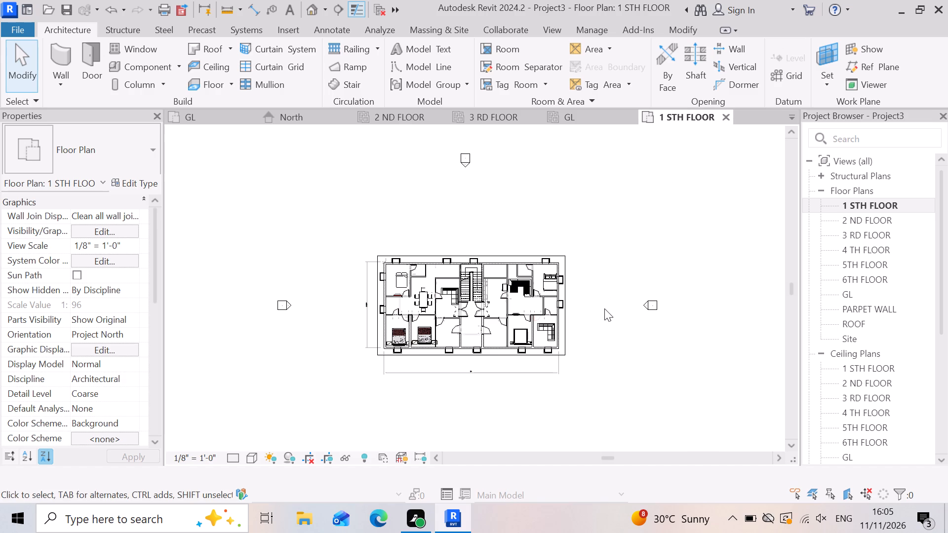
key(Escape)
scroll(418, 347, up, 10)
scroll(484, 353, down, 2)
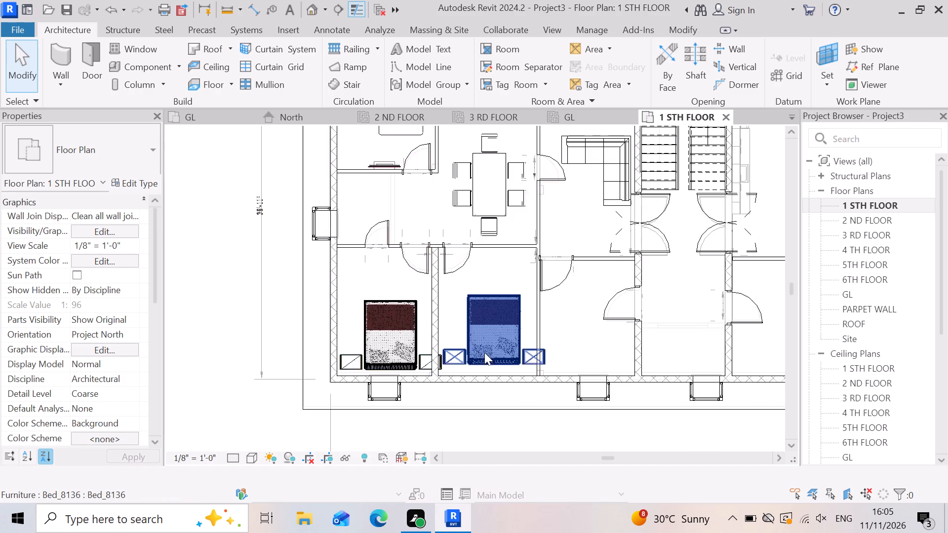
scroll(484, 352, down, 2)
scroll(390, 358, down, 4)
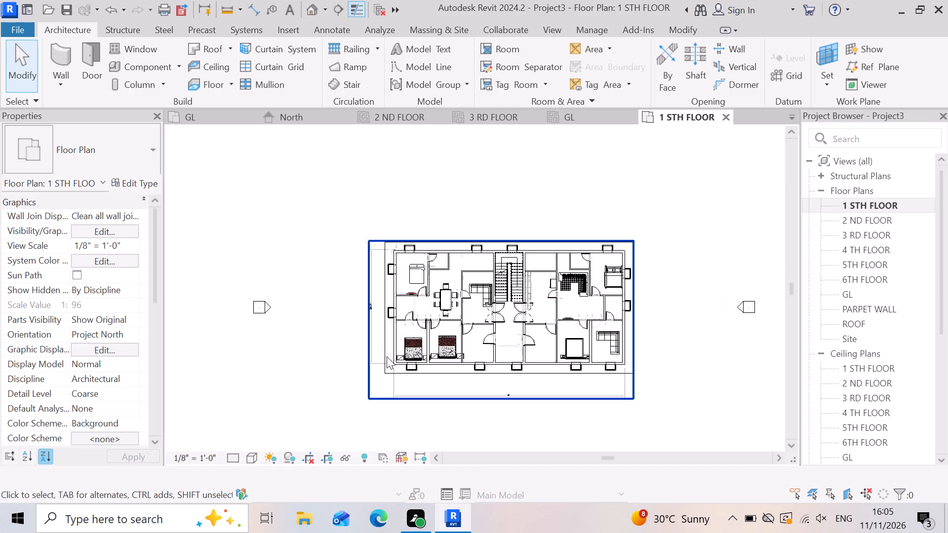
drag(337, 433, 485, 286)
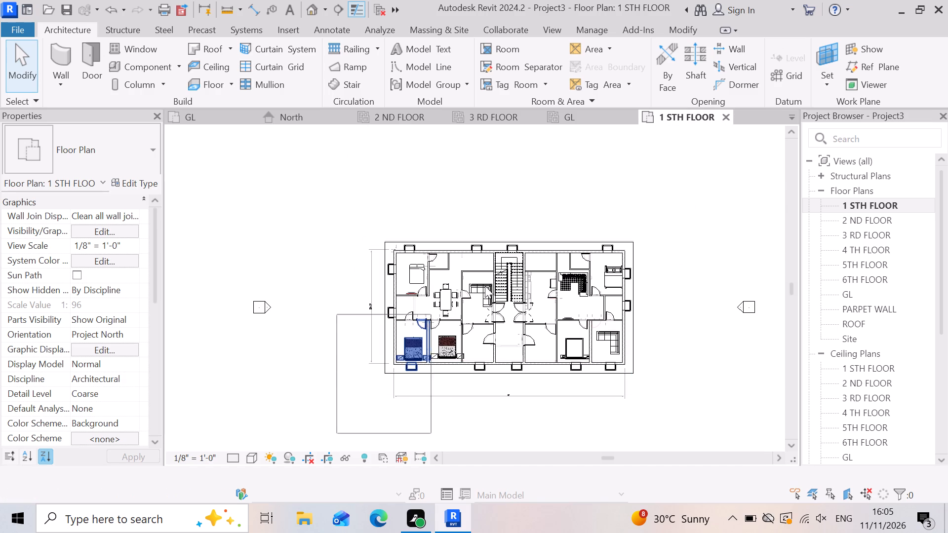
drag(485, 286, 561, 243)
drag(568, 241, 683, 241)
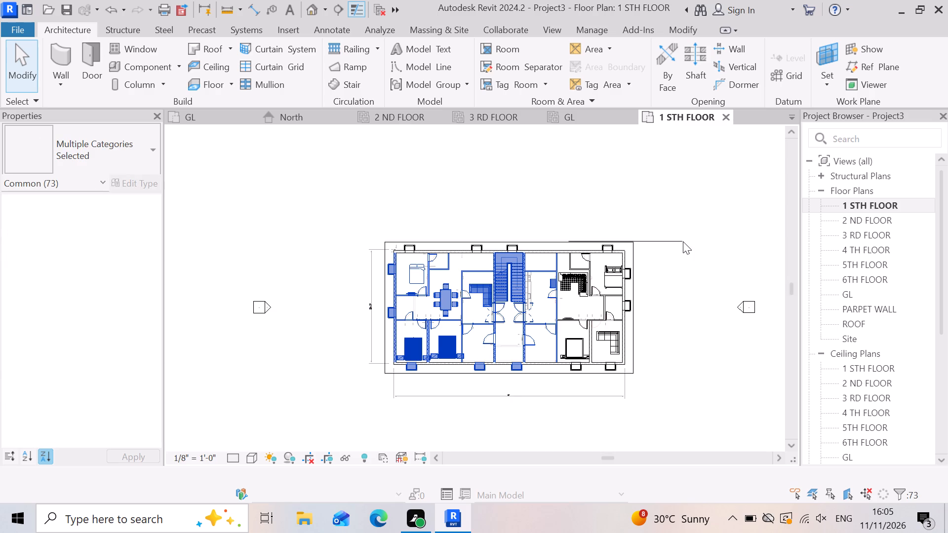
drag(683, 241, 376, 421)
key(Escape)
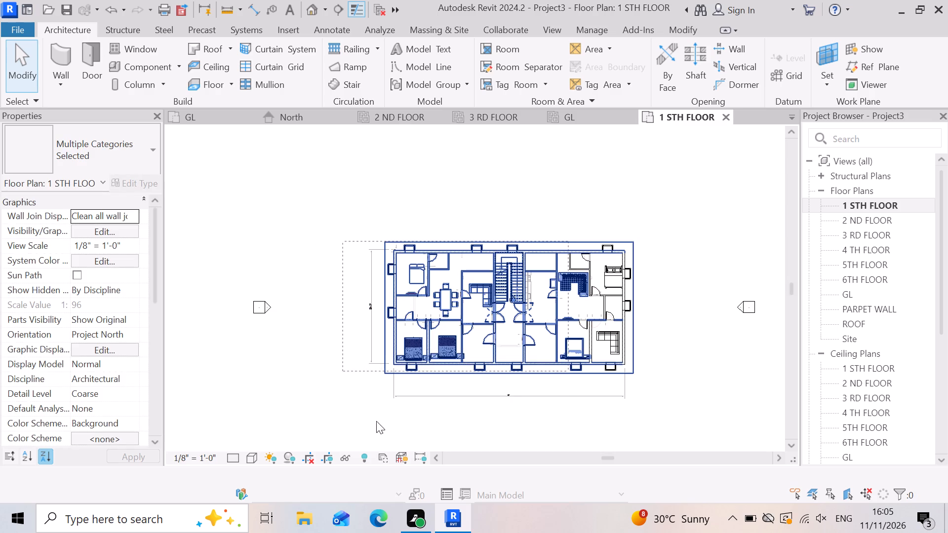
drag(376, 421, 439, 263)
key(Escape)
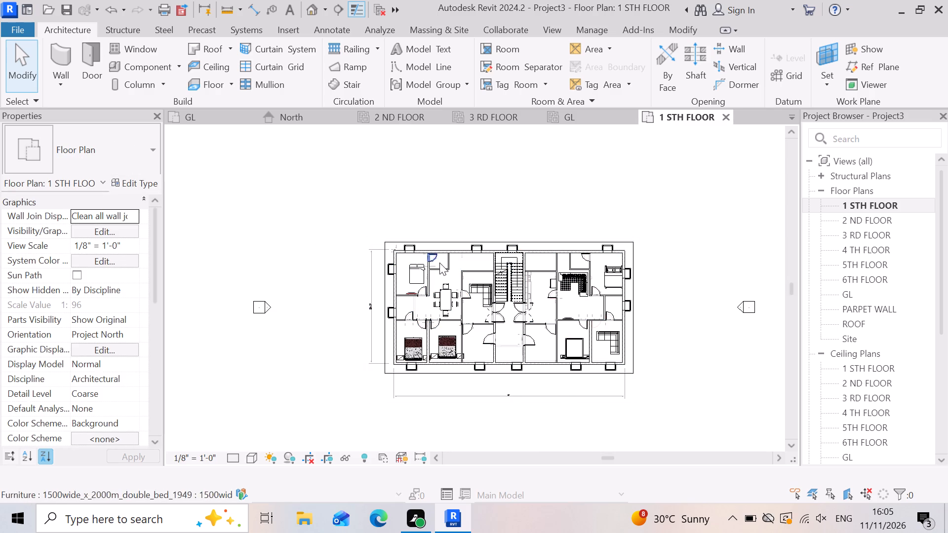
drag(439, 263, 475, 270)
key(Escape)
Select everything in the 1 STH FLOOR plan, filter the selection to Floors only, and temporarily hide that slab.
scroll(646, 328, down, 3)
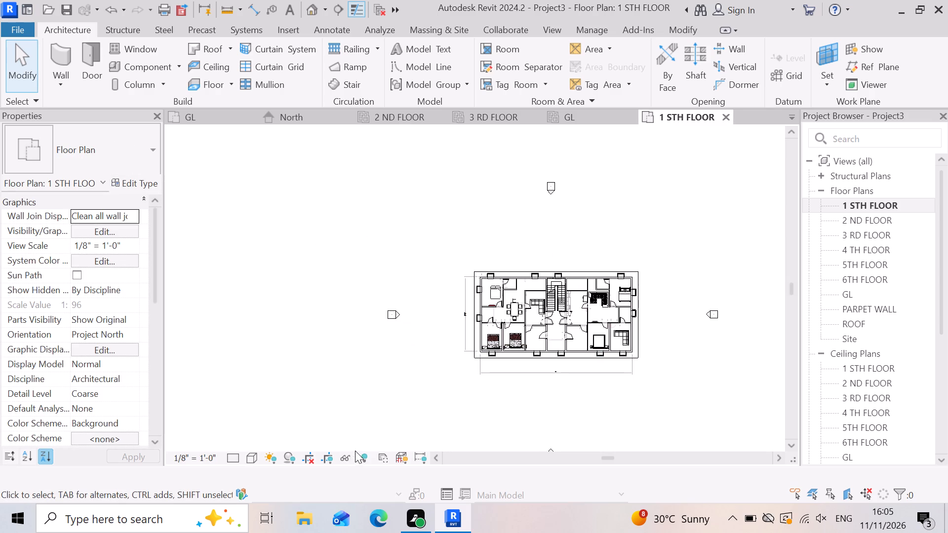
drag(380, 407, 669, 206)
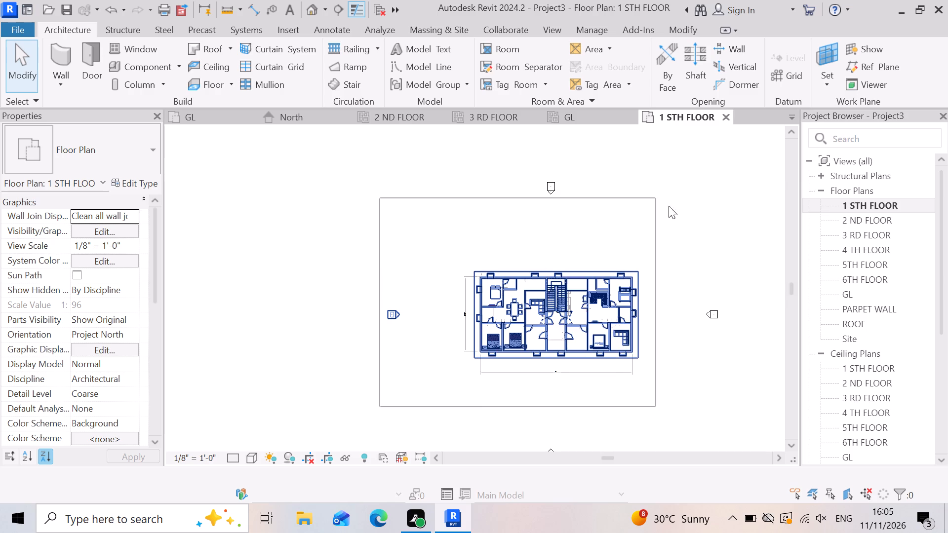
drag(669, 206, 676, 217)
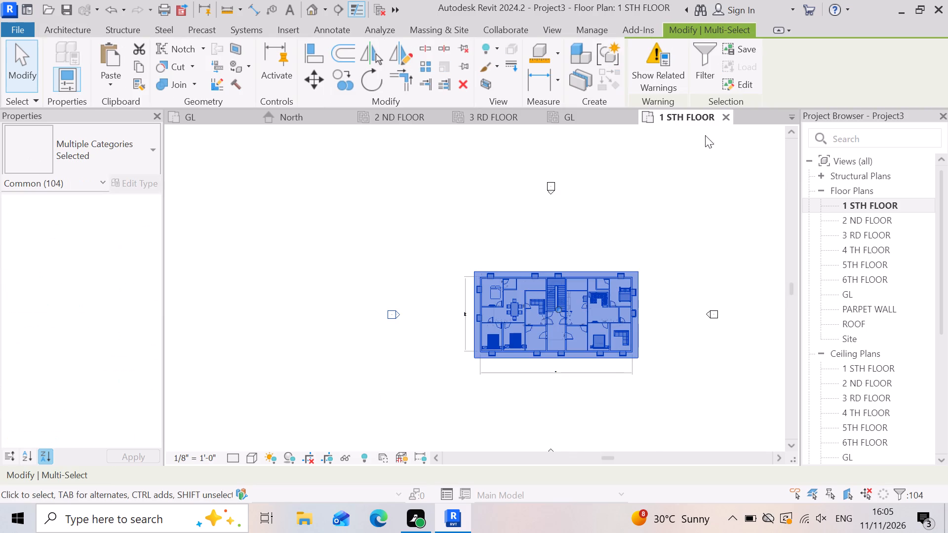
click(694, 75)
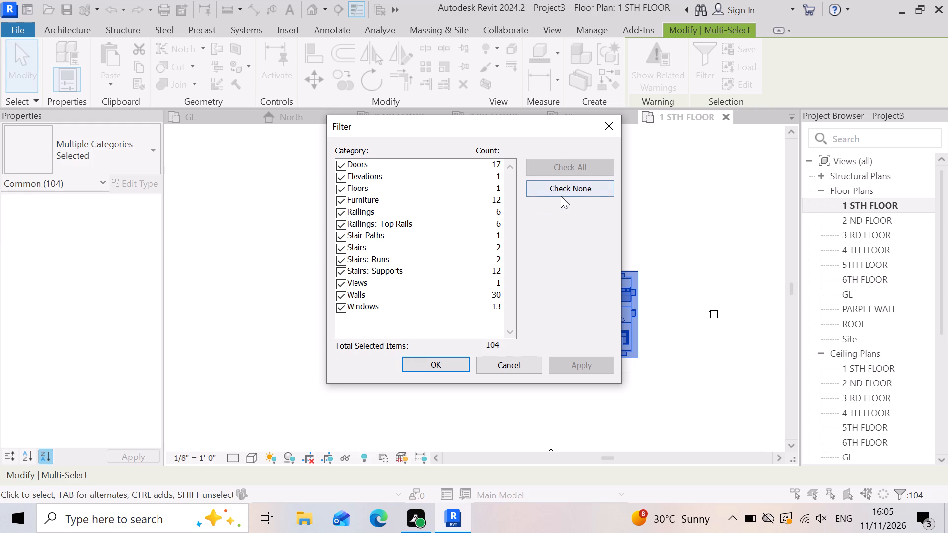
click(570, 186)
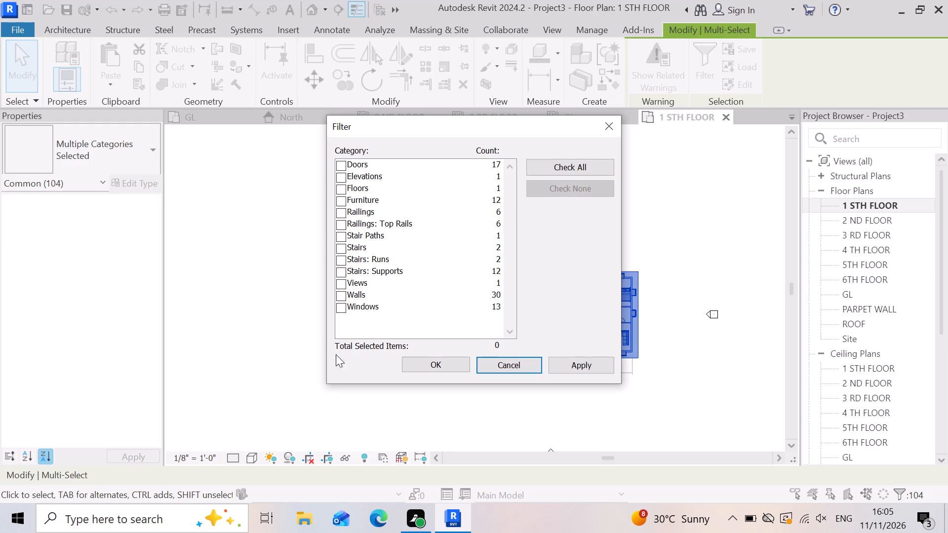
click(339, 187)
click(596, 364)
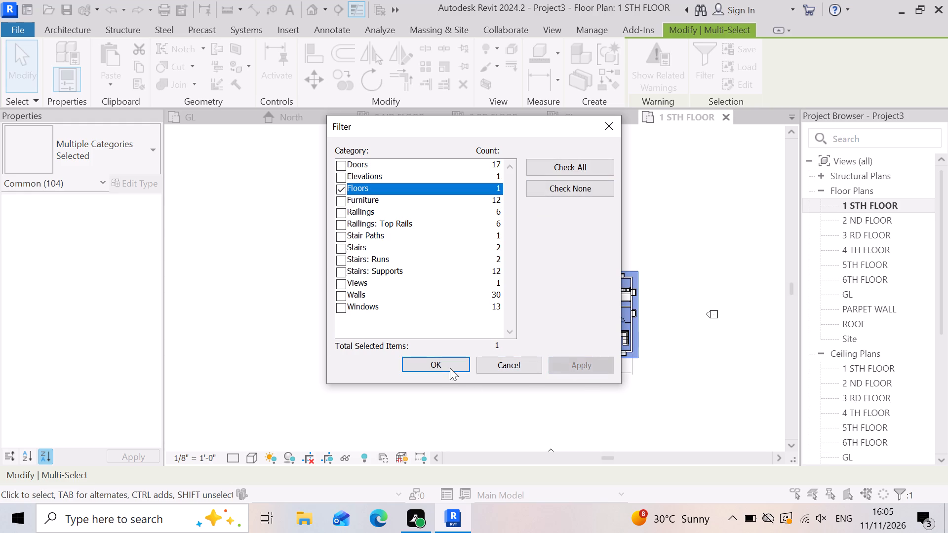
click(441, 368)
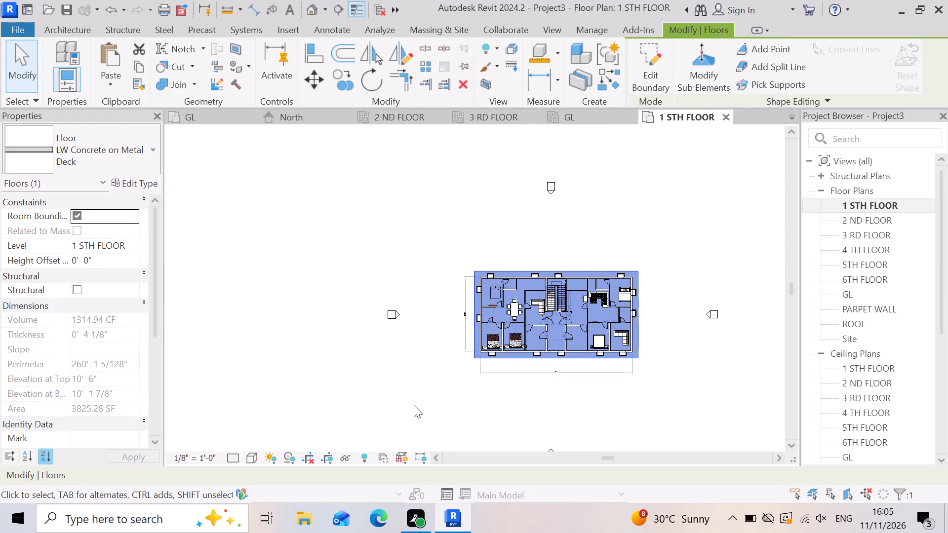
text(hh)
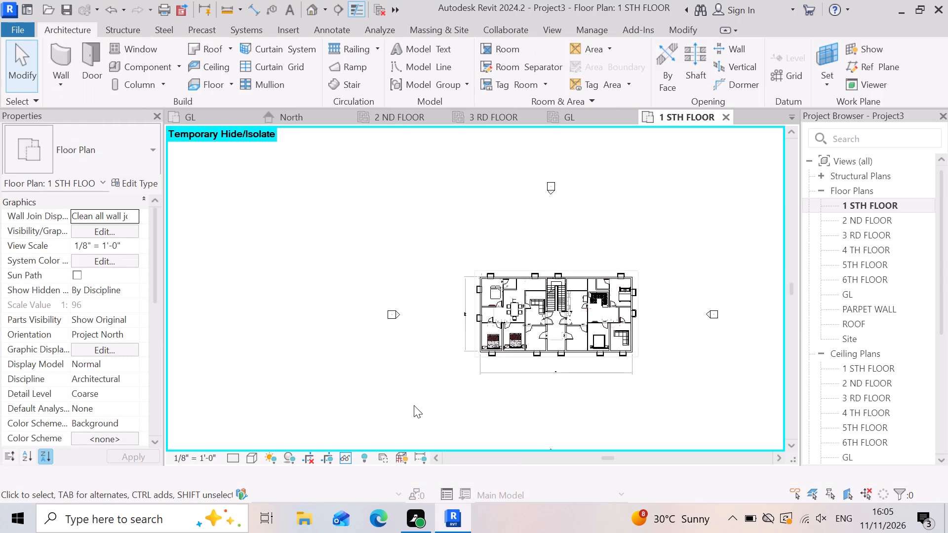
Open the 1 STH FLOOR ceiling plan.
scroll(632, 363, up, 6)
scroll(371, 352, down, 4)
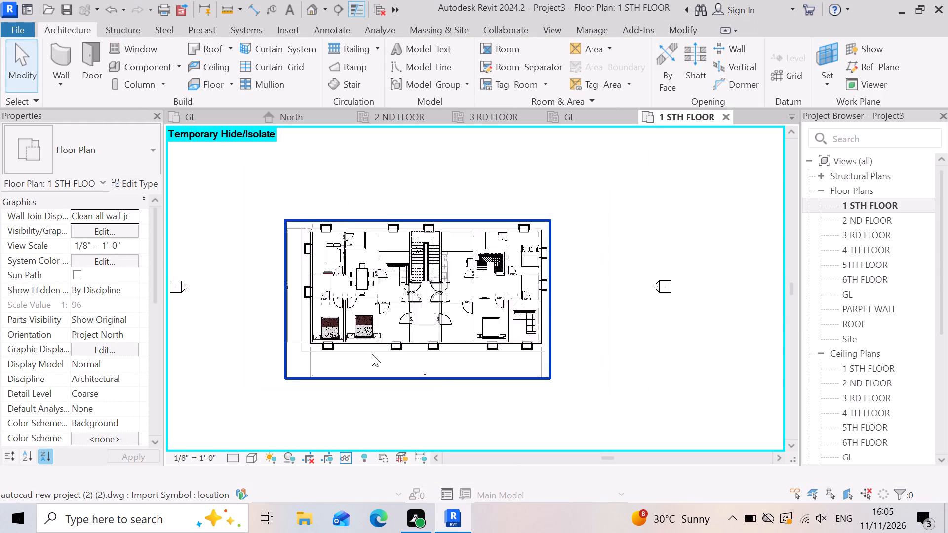
scroll(510, 388, down, 2)
scroll(333, 343, up, 2)
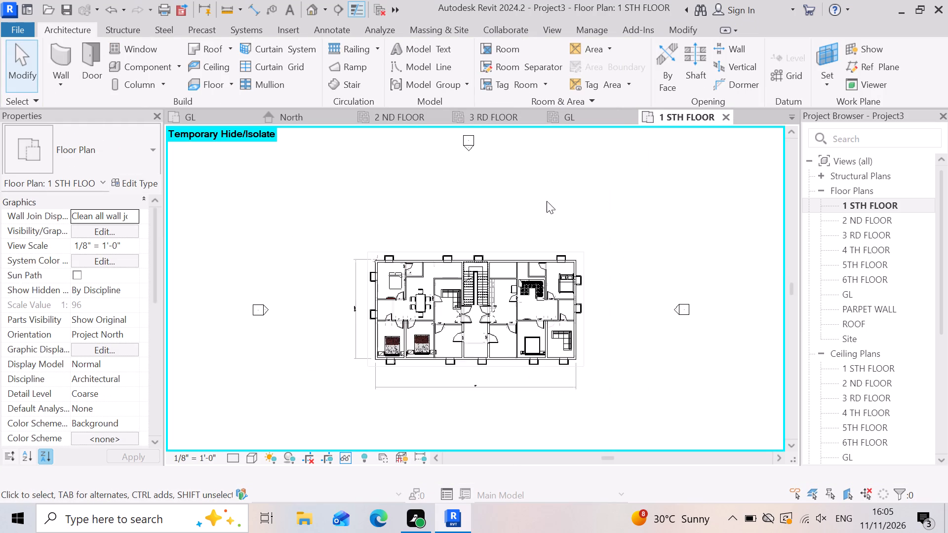
double_click(890, 369)
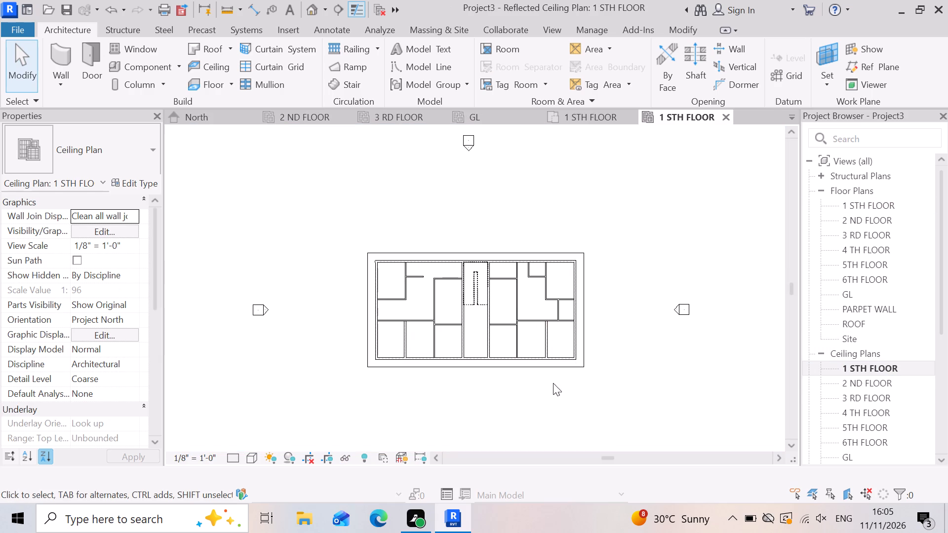
scroll(349, 293, up, 3)
scroll(294, 292, down, 3)
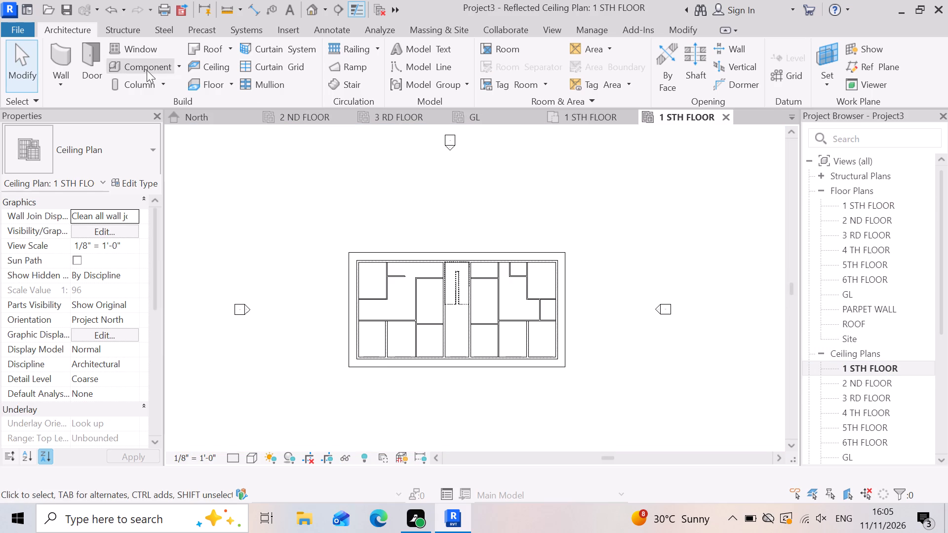
Sketch a 2' x 4' ACT System ceiling as a rectangle offset 2' outward from the floor slab's opposite corners, and finish the ceiling.
click(211, 70)
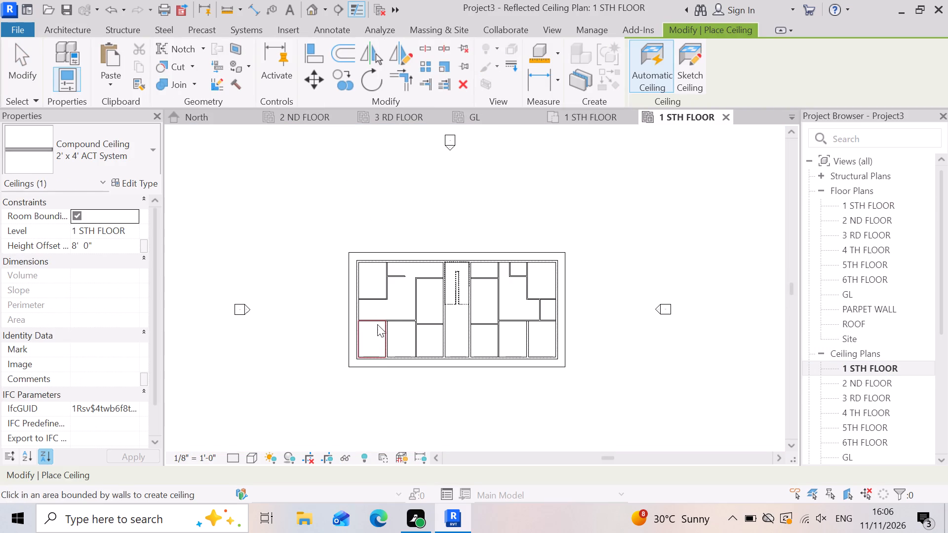
click(697, 75)
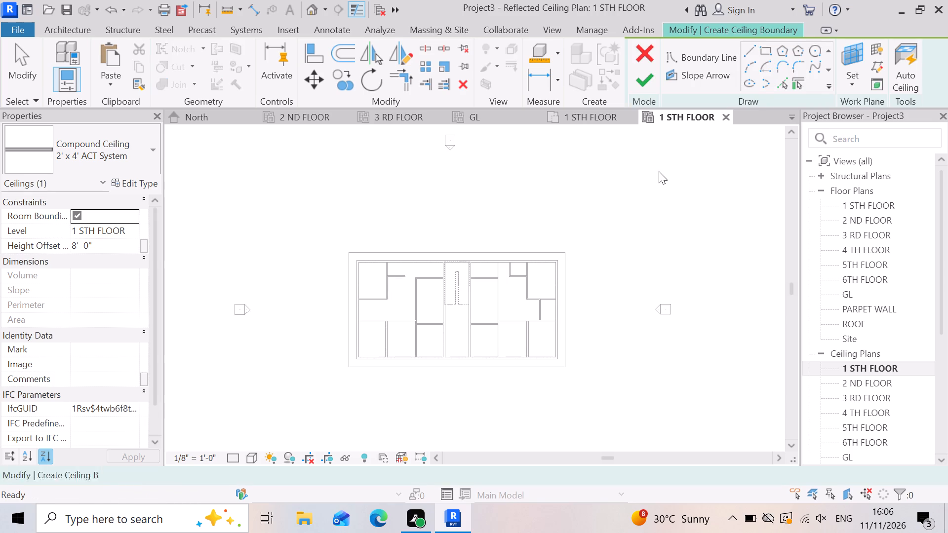
click(766, 53)
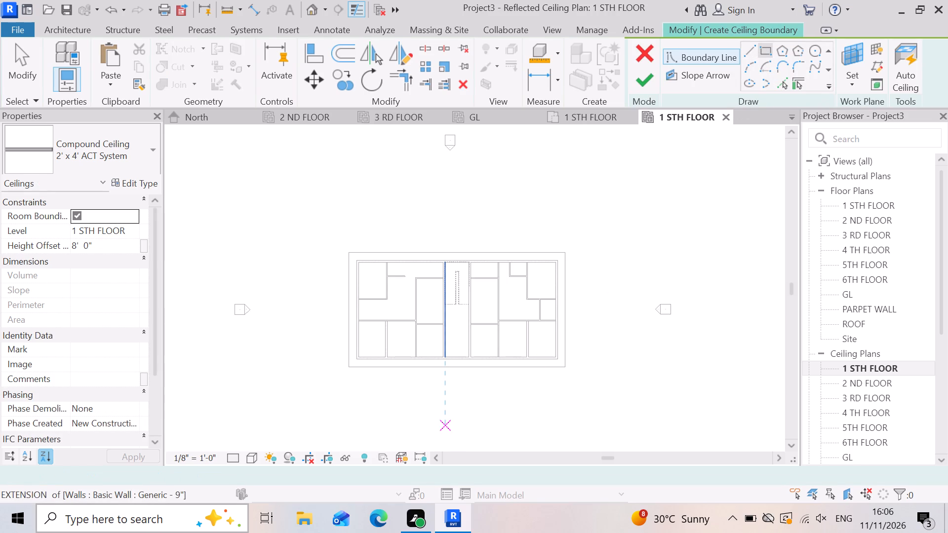
drag(118, 476, 67, 480)
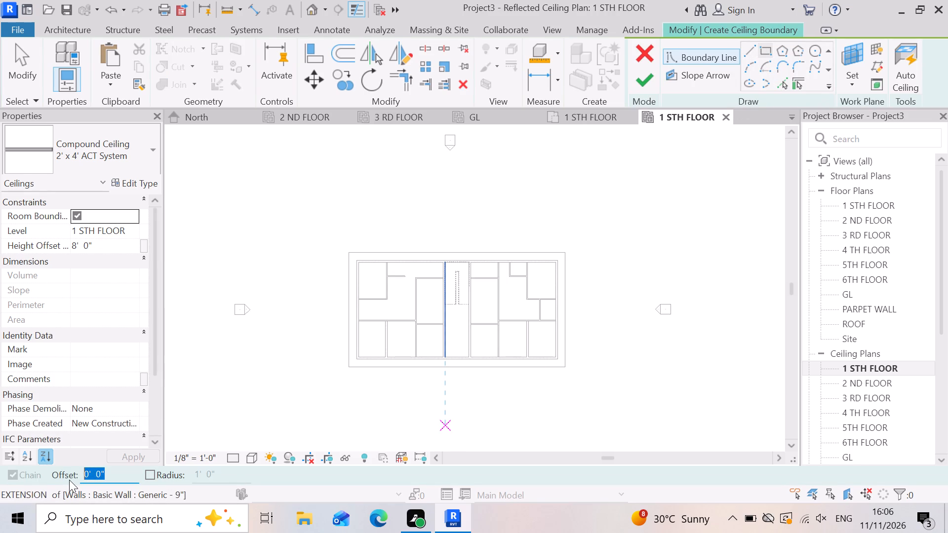
key(2)
key(apostrophe)
key(Return)
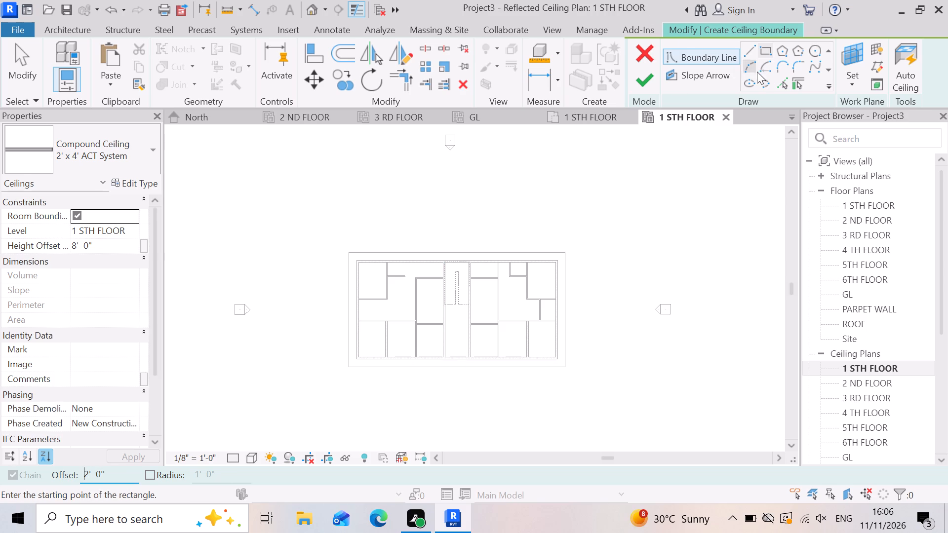
click(765, 54)
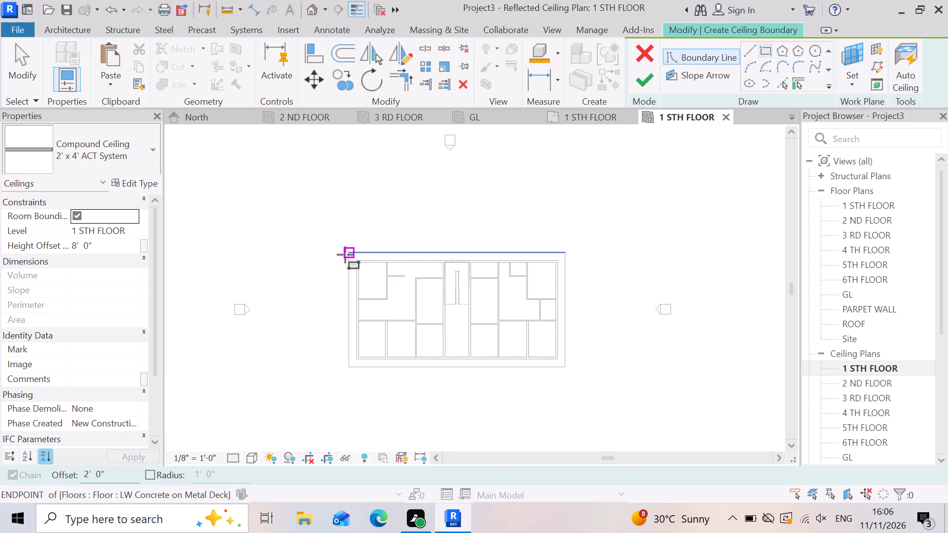
click(345, 255)
scroll(565, 357, up, 4)
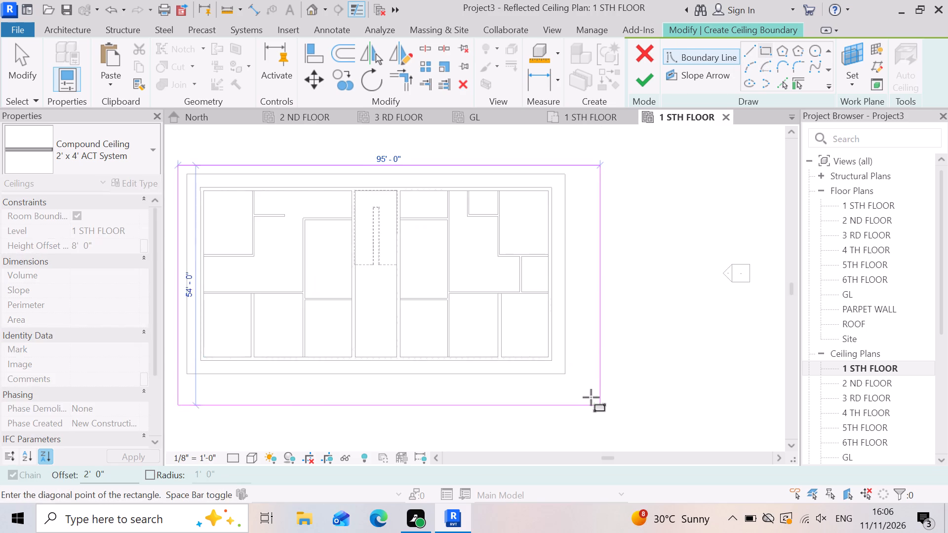
scroll(591, 397, up, 3)
double_click(548, 365)
scroll(550, 365, down, 5)
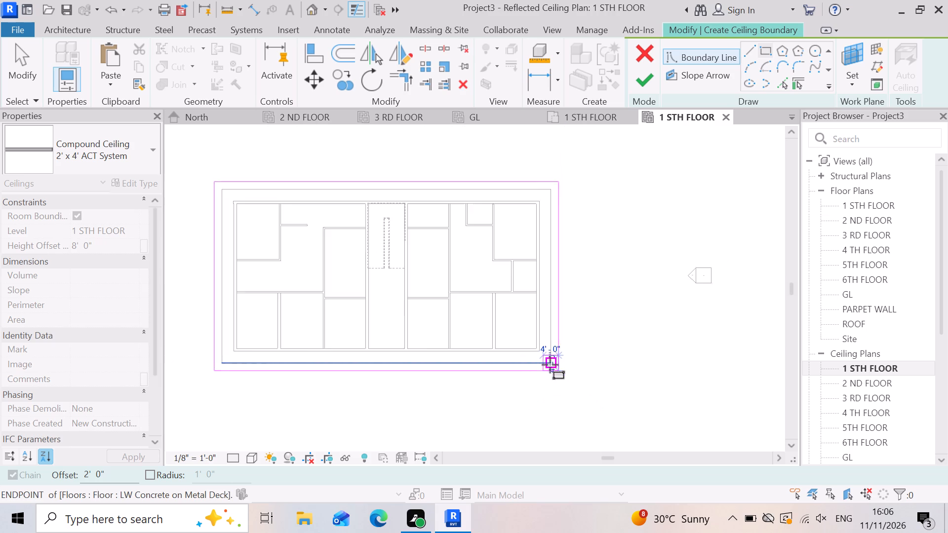
scroll(550, 365, down, 3)
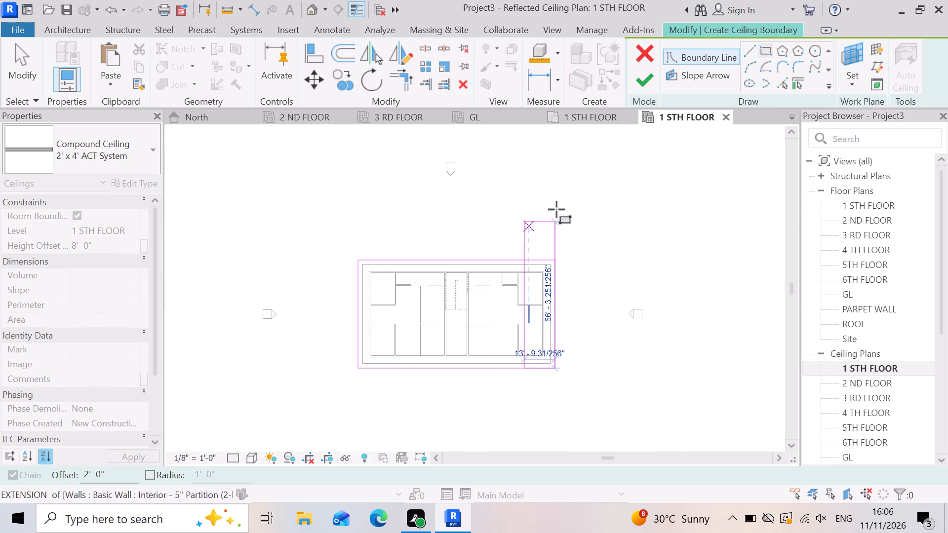
click(648, 82)
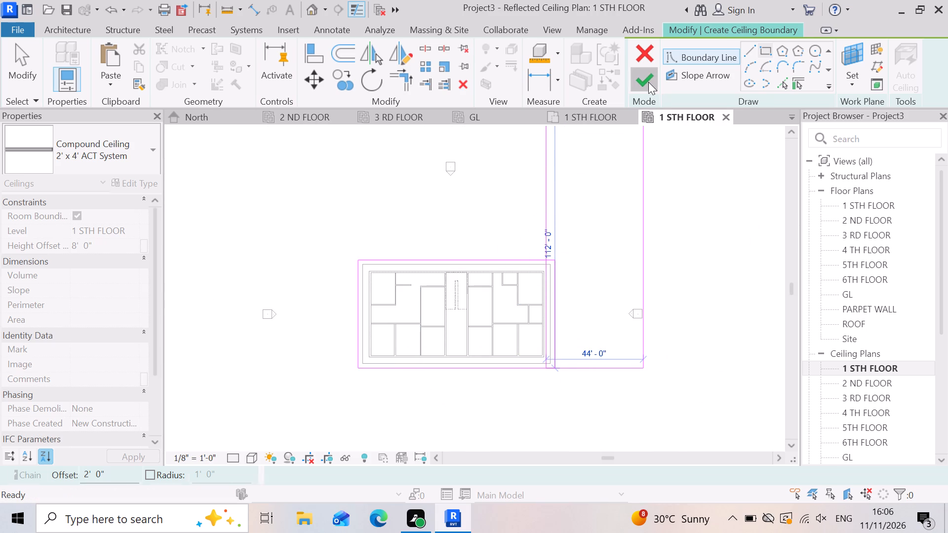
scroll(563, 364, down, 8)
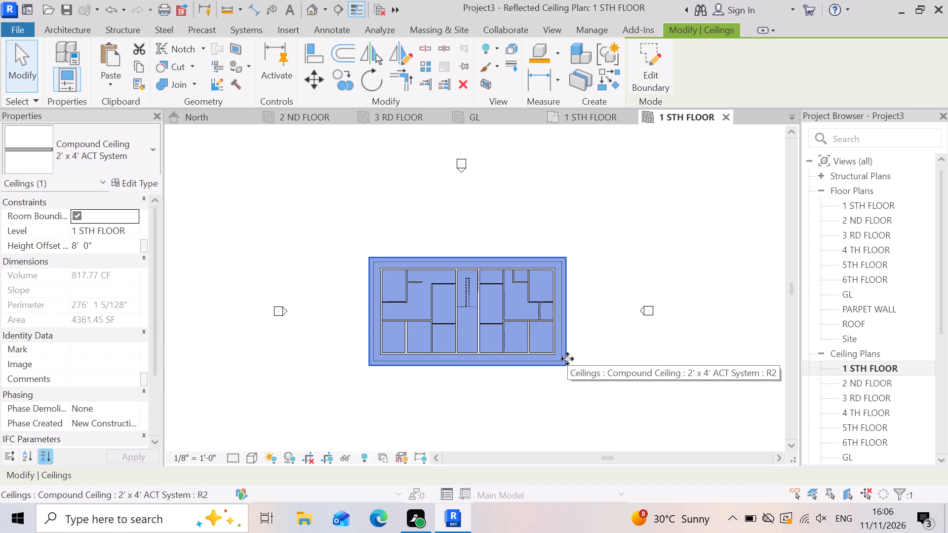
Close the GL ceiling plan view, keeping the 1 STH FLOOR ceiling plan open.
scroll(507, 321, up, 5)
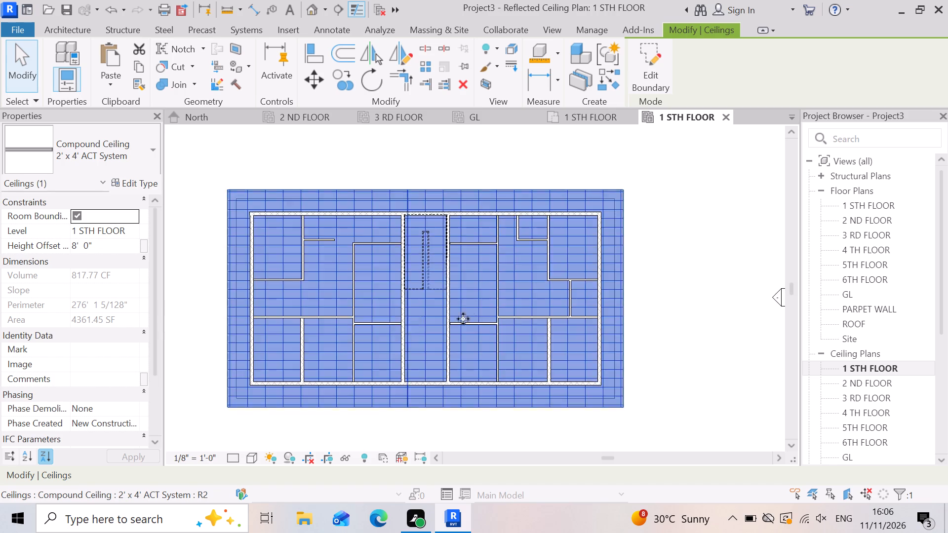
scroll(468, 319, down, 3)
scroll(386, 305, down, 2)
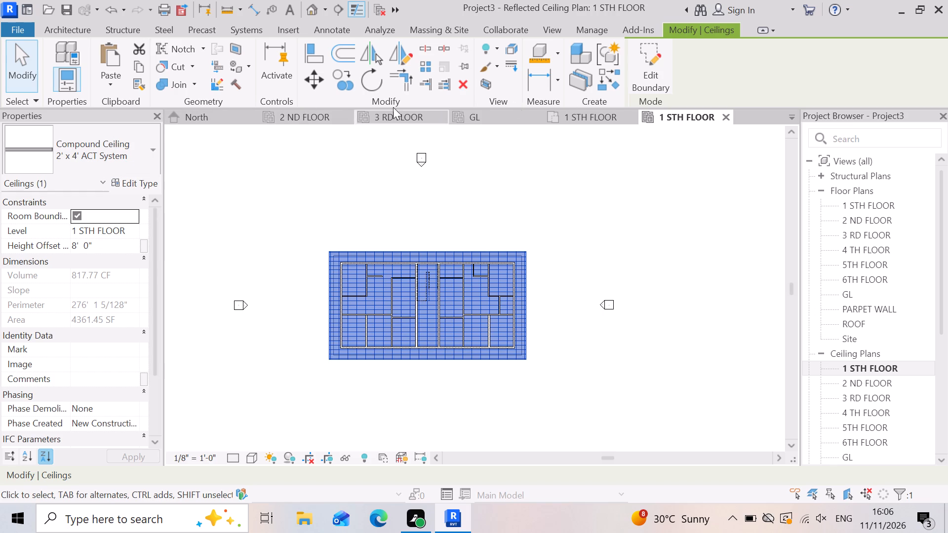
click(538, 120)
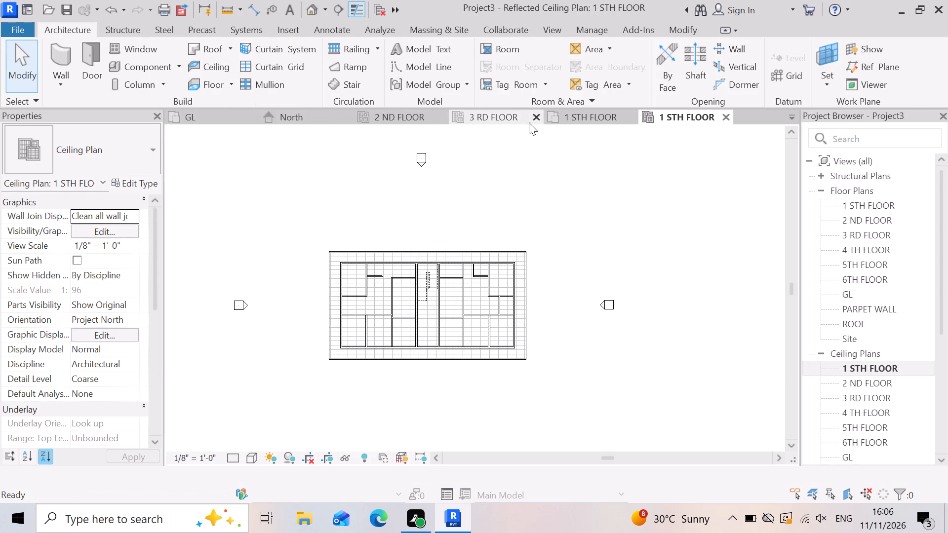
Open the default 3D view and examine the new ceiling where it projects beyond the walls at the building's front corner.
click(310, 8)
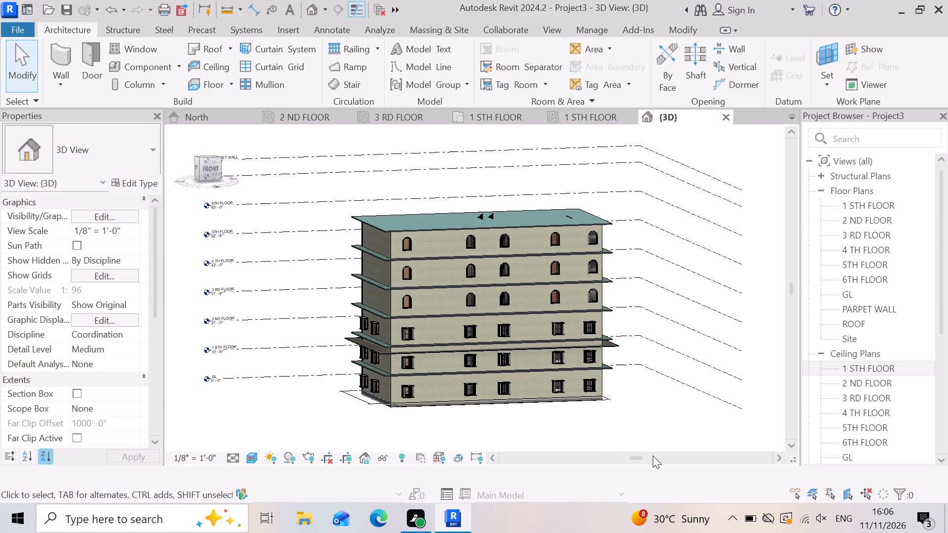
key(Escape)
scroll(447, 452, up, 3)
scroll(405, 386, up, 2)
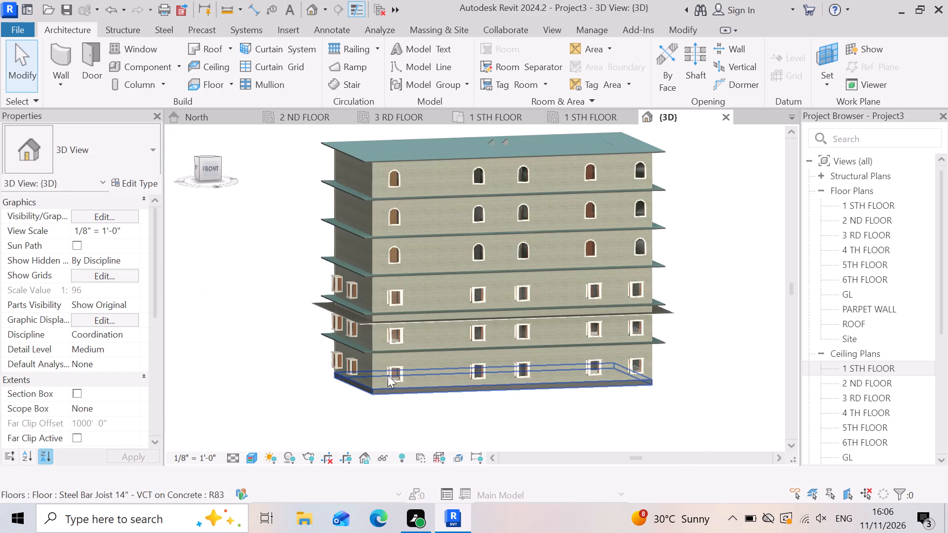
scroll(324, 360, up, 4)
scroll(334, 341, down, 1)
scroll(334, 330, up, 6)
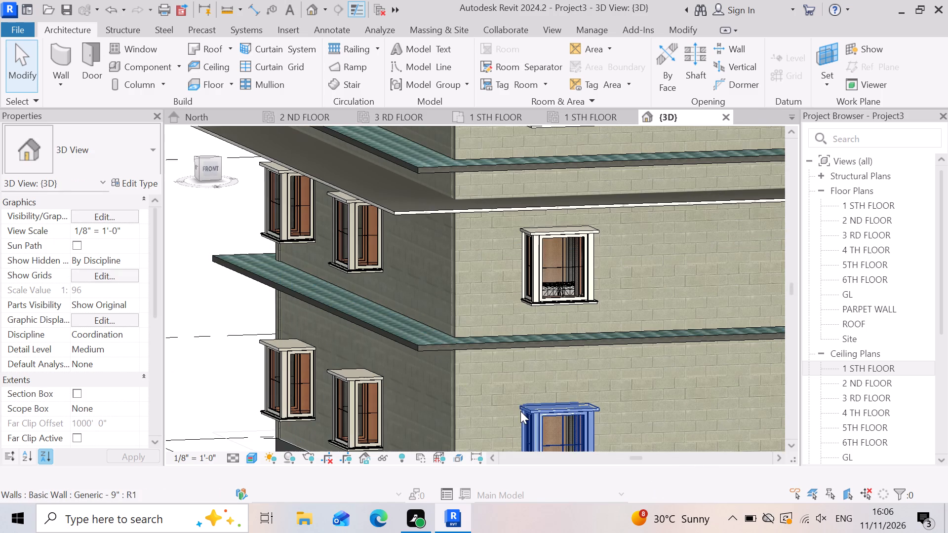
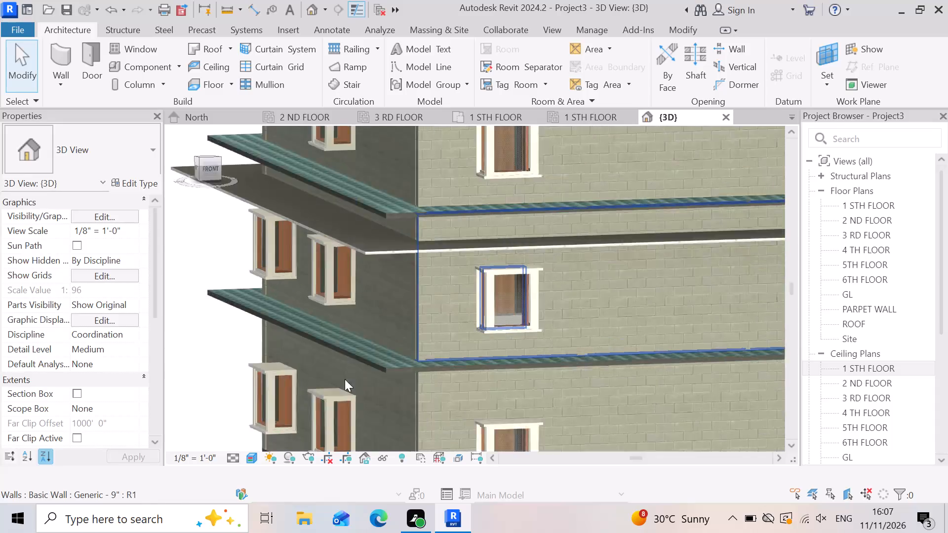
Inspect the 1 STH FLOOR slab where it projects at the building's front corner, selecting it to view its properties.
scroll(373, 362, down, 6)
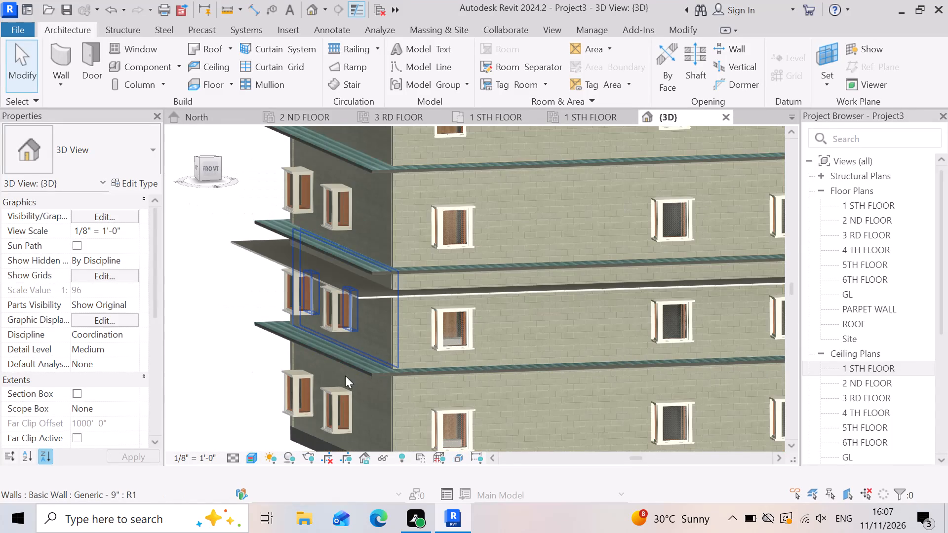
click(177, 423)
scroll(403, 332, up, 7)
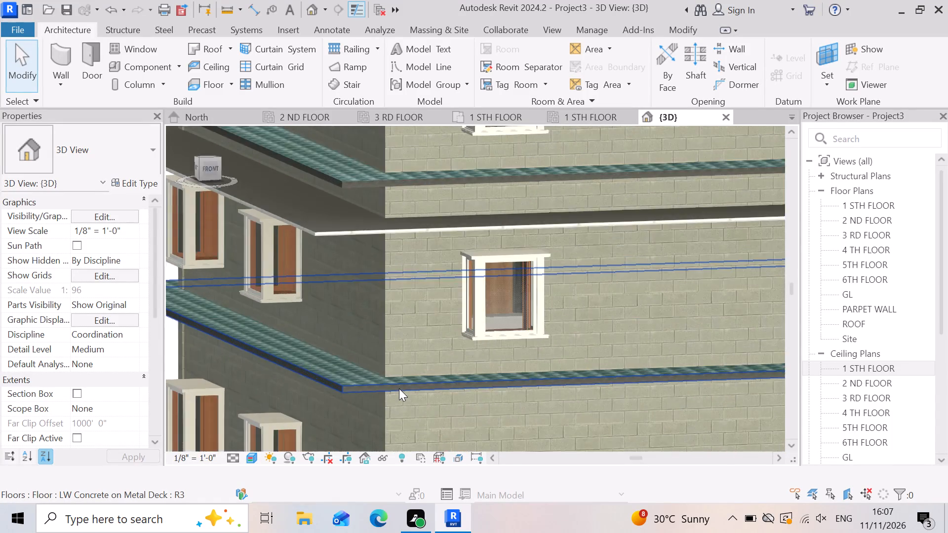
scroll(399, 388, up, 4)
click(402, 381)
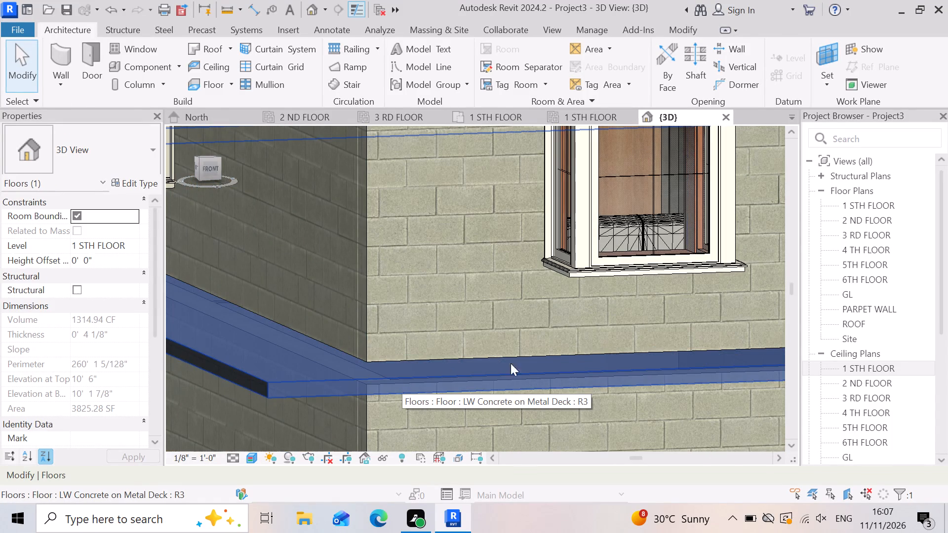
scroll(655, 331, down, 9)
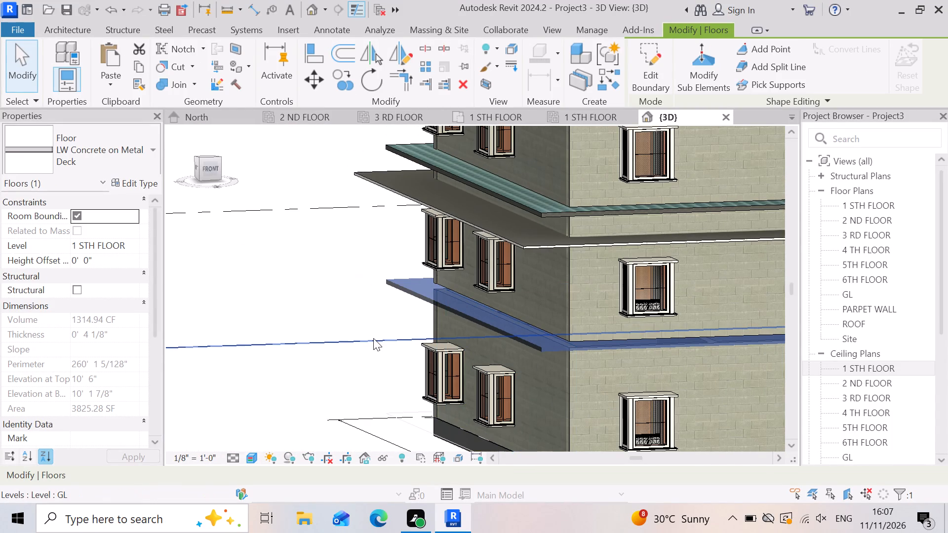
scroll(378, 345, down, 3)
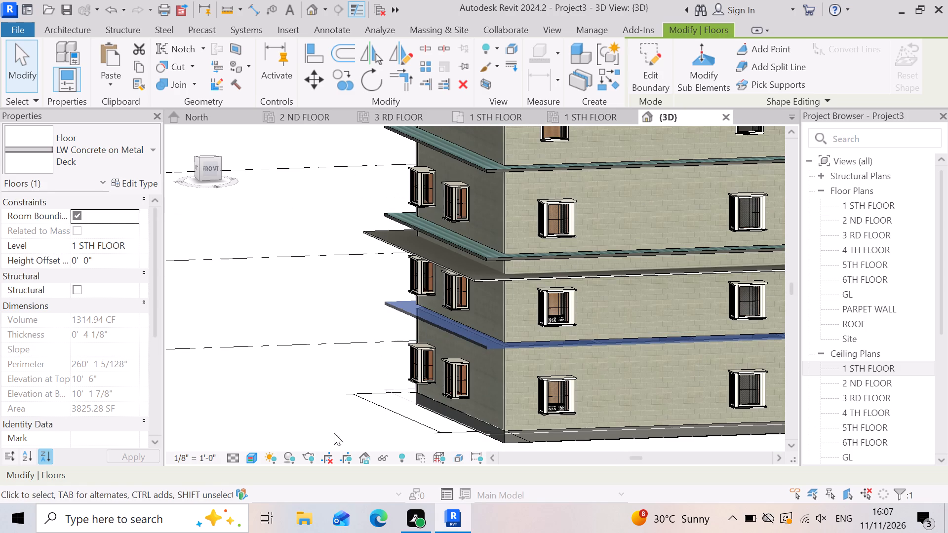
click(291, 432)
Examine the projecting 2' x 4' ACT System ceiling against the 2 ND FLOOR slab above it, selecting that slab to view its properties.
scroll(466, 295, up, 8)
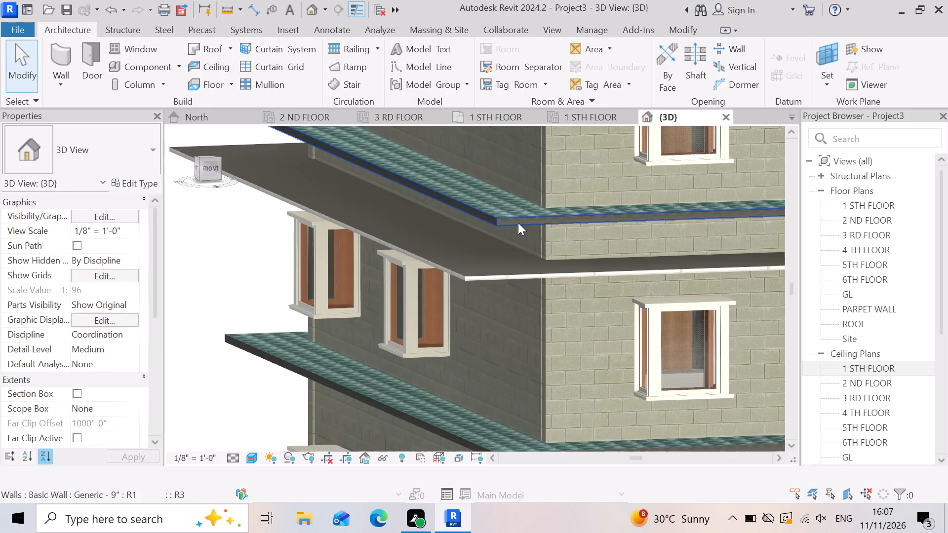
scroll(518, 223, up, 2)
scroll(476, 292, up, 4)
scroll(467, 271, down, 4)
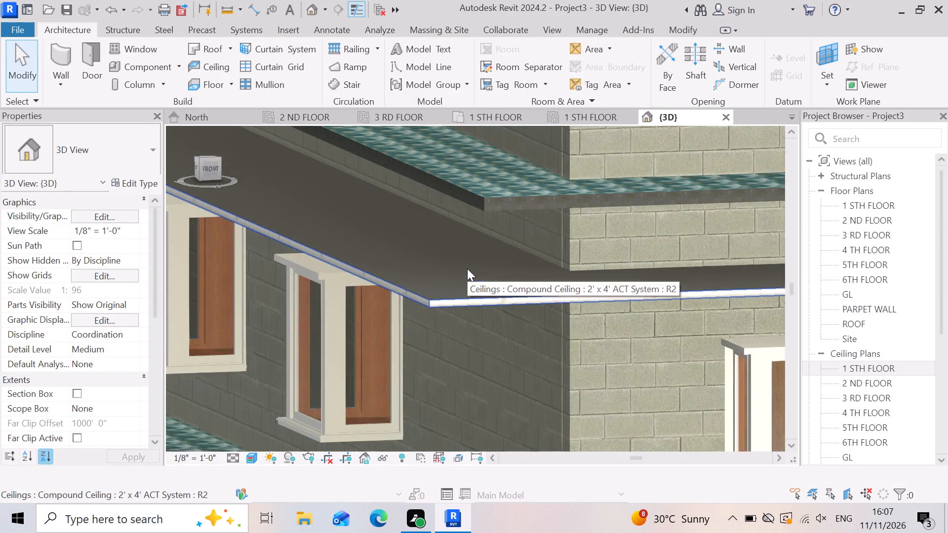
scroll(467, 268, down, 5)
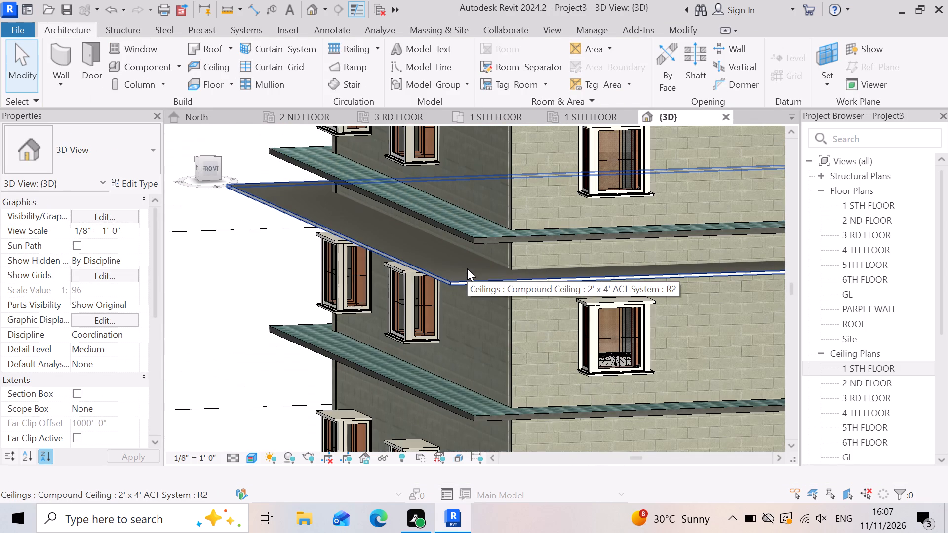
scroll(467, 268, down, 7)
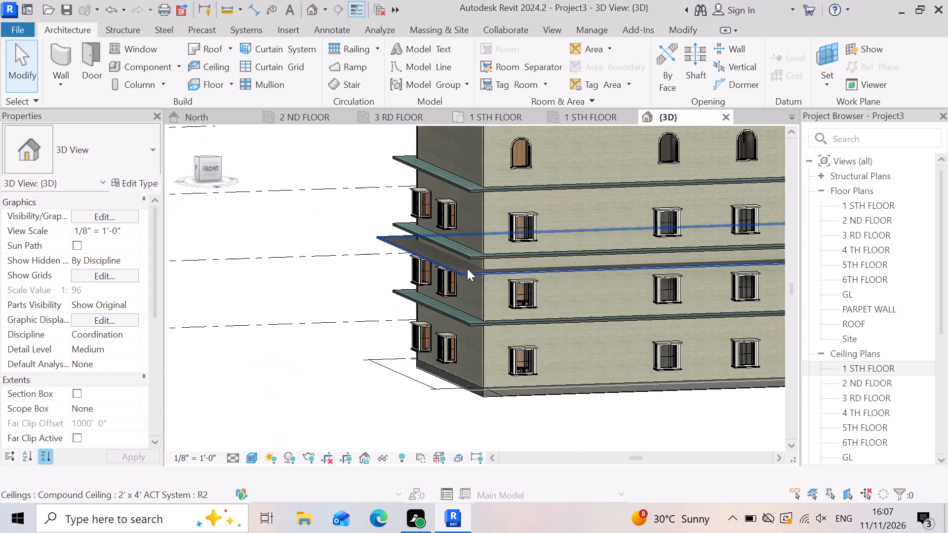
scroll(532, 288, up, 6)
scroll(441, 272, up, 6)
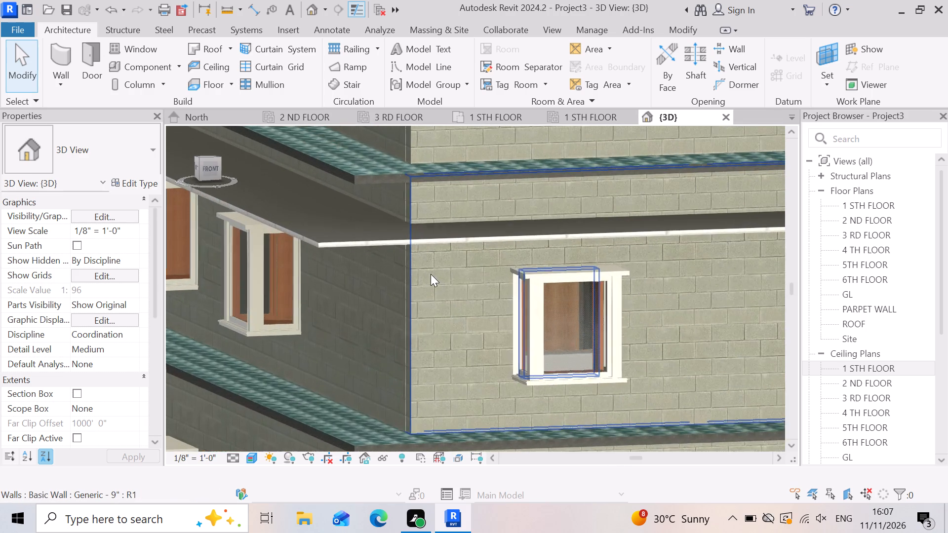
scroll(432, 275, down, 12)
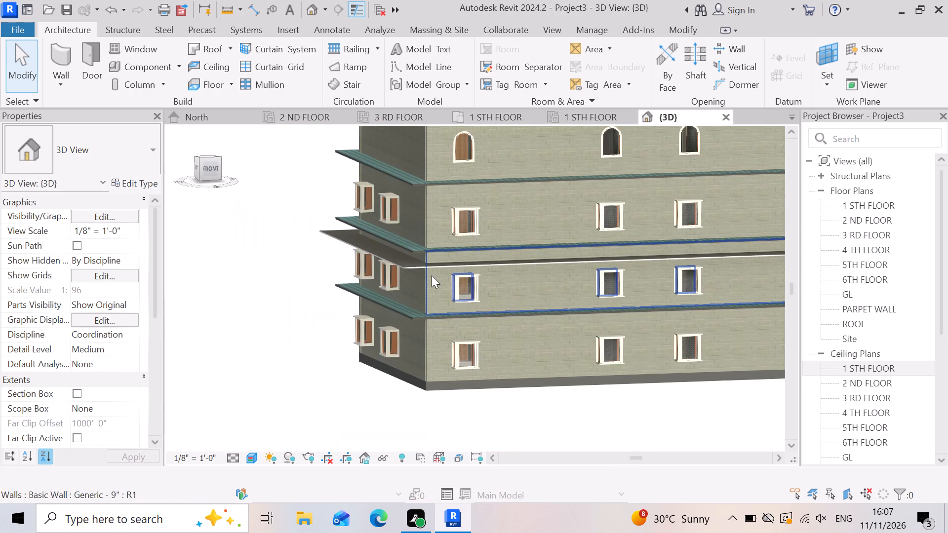
scroll(581, 267, up, 7)
scroll(569, 319, down, 3)
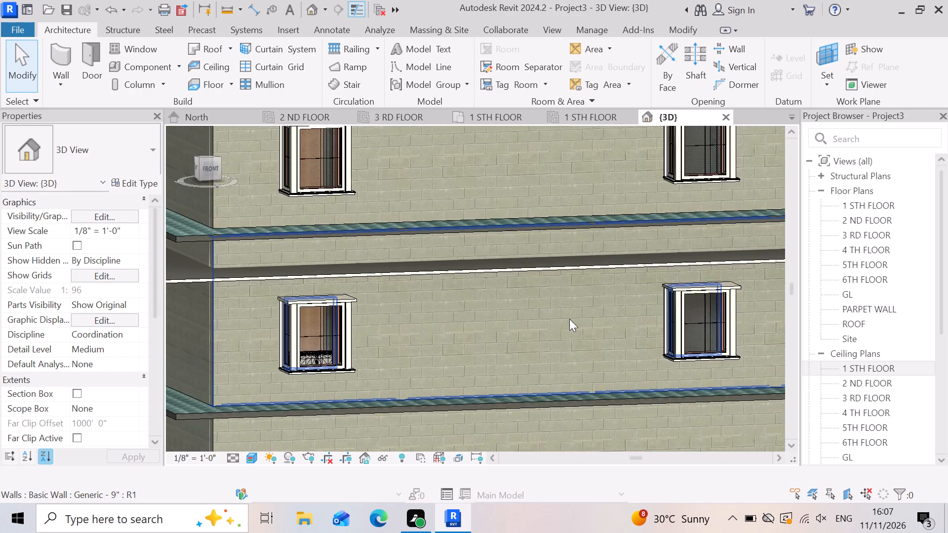
click(376, 259)
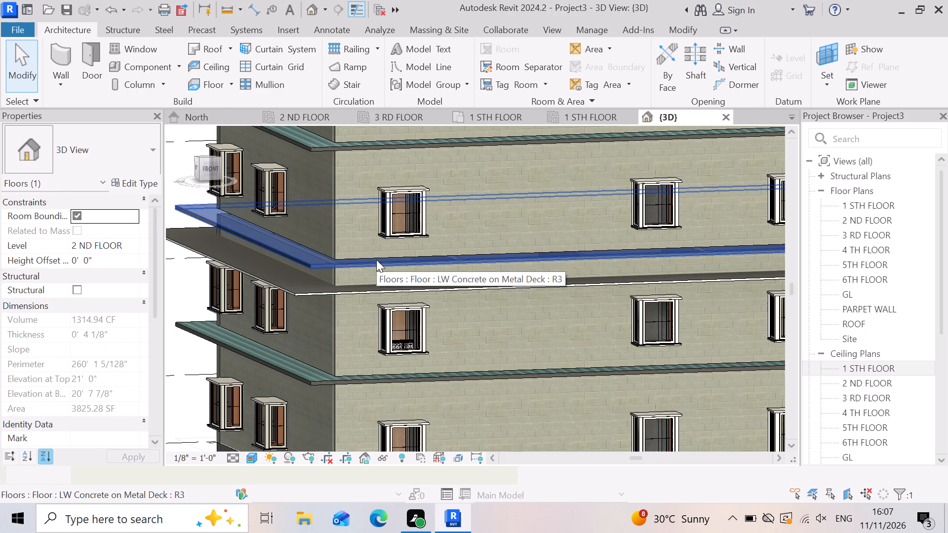
scroll(408, 346, down, 7)
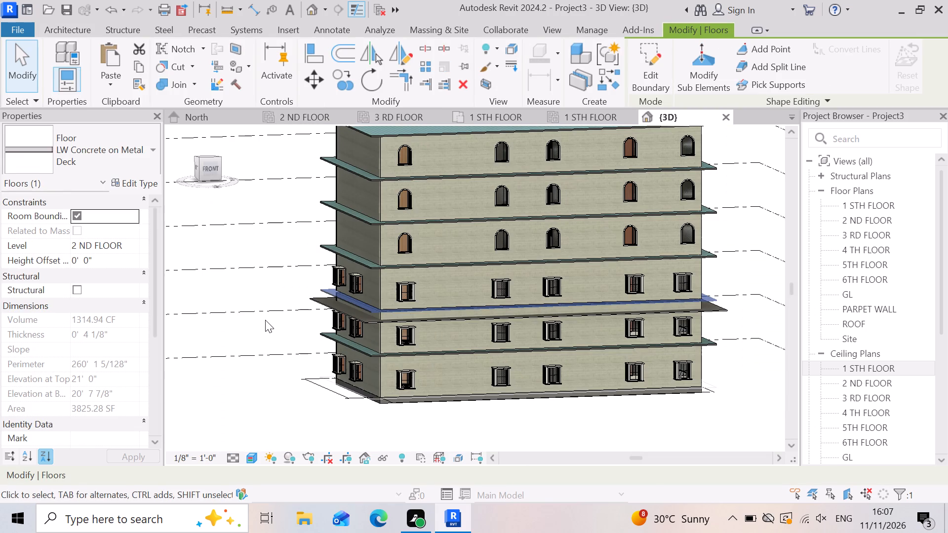
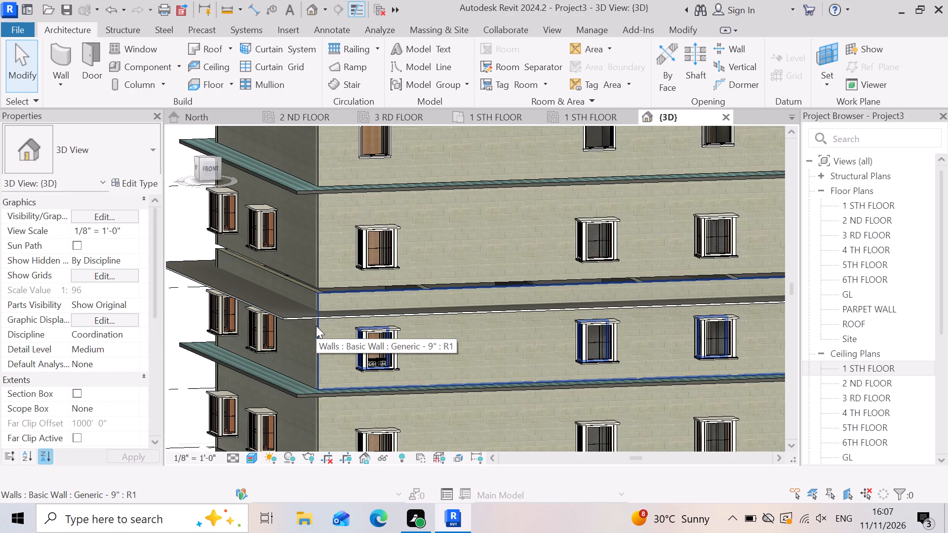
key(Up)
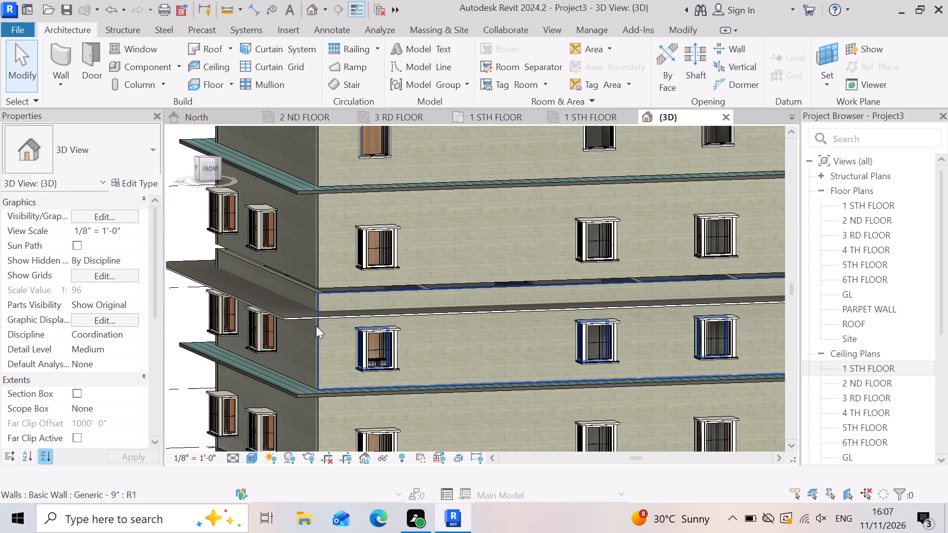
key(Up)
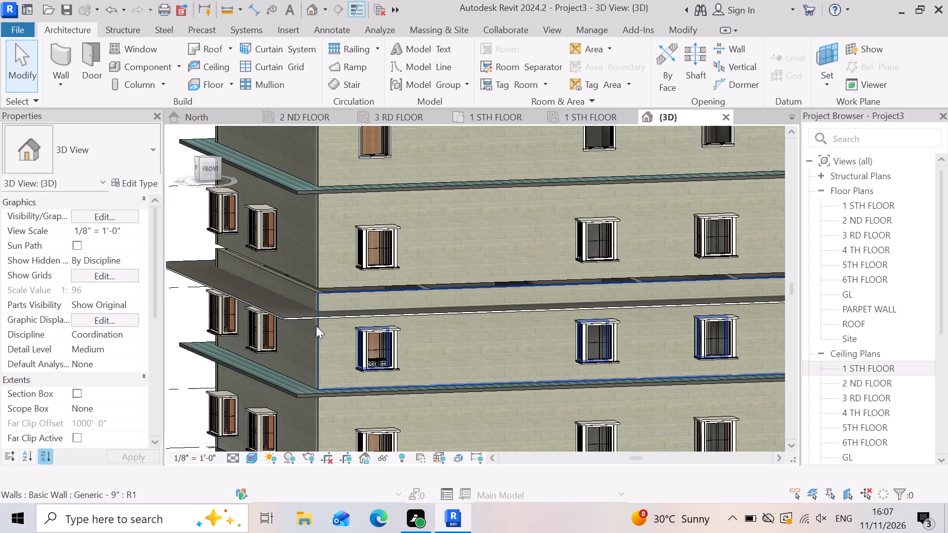
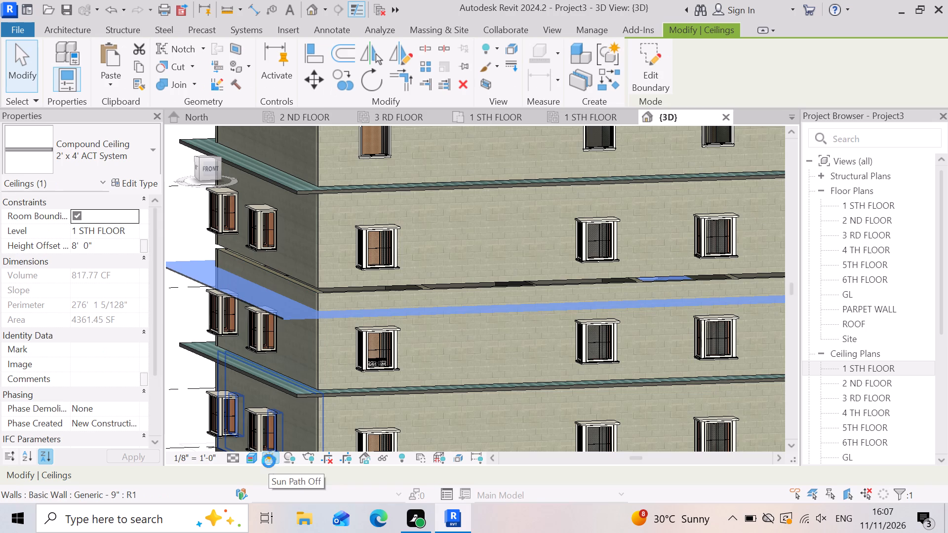
Nudge the selected 1 STH FLOOR ceiling repeatedly toward the back of the building in 3D, and undo the last nudge.
key(Up)
key(Up)
key(Up)
key(Up)
key(Up)
key(Up)
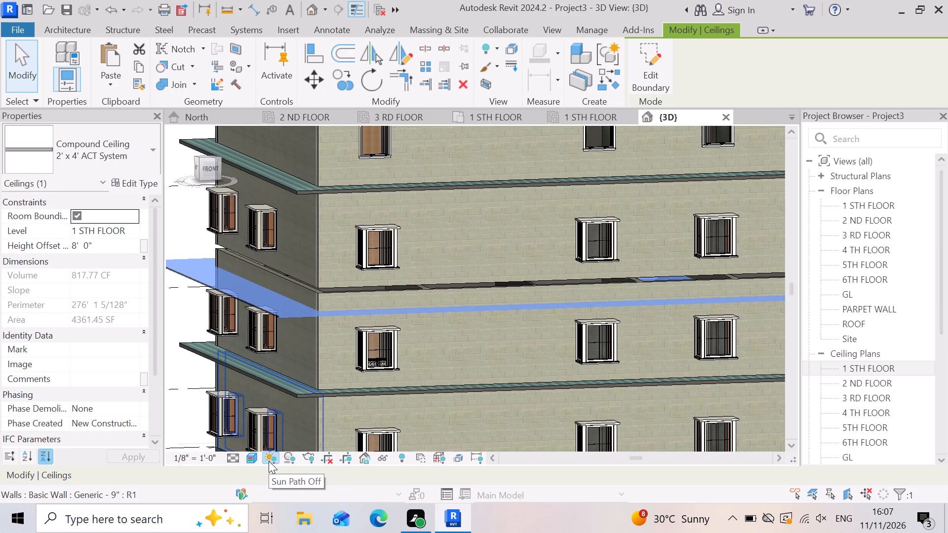
key(Up)
key(Up)
key(Up)
key(Up)
key(Up)
key(Up)
key(Up)
key(Up)
key(Up)
key(Up)
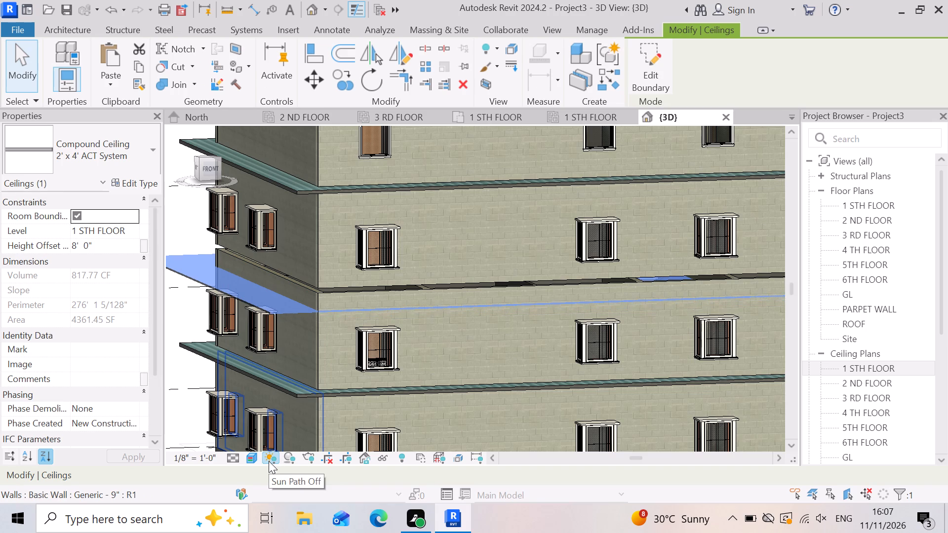
key(Up)
key(Up)
key(Up)
key(Up)
key(Up)
key(Up)
key(Up)
key(Up)
key(Up)
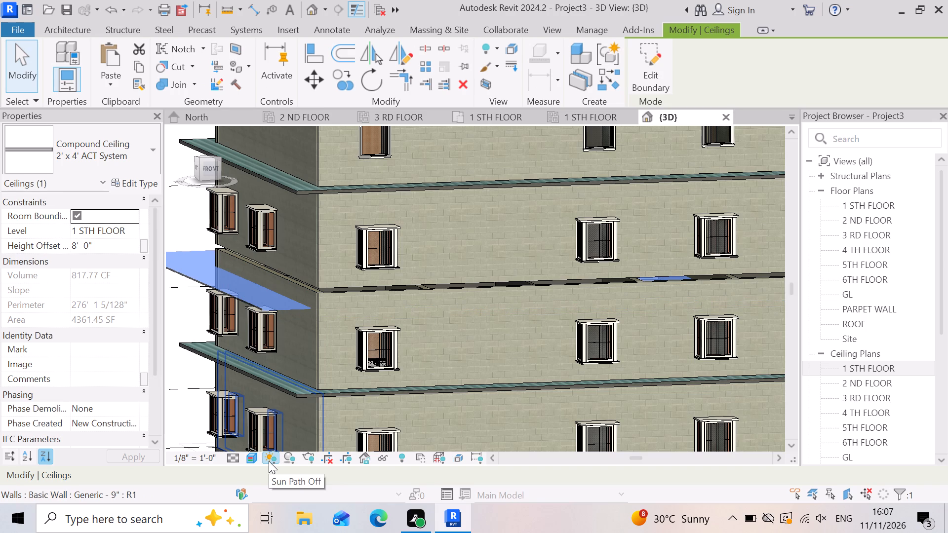
key(Up)
key(Up)
key(Up)
key(Up)
key(Up)
key(Up)
key(Up)
key(Up)
key(Up)
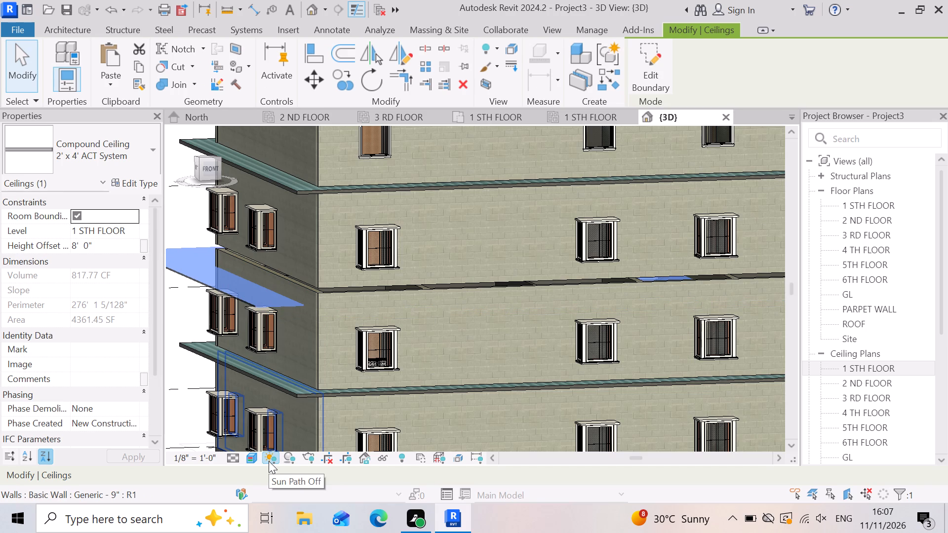
key(Up)
key(ctrl+z)
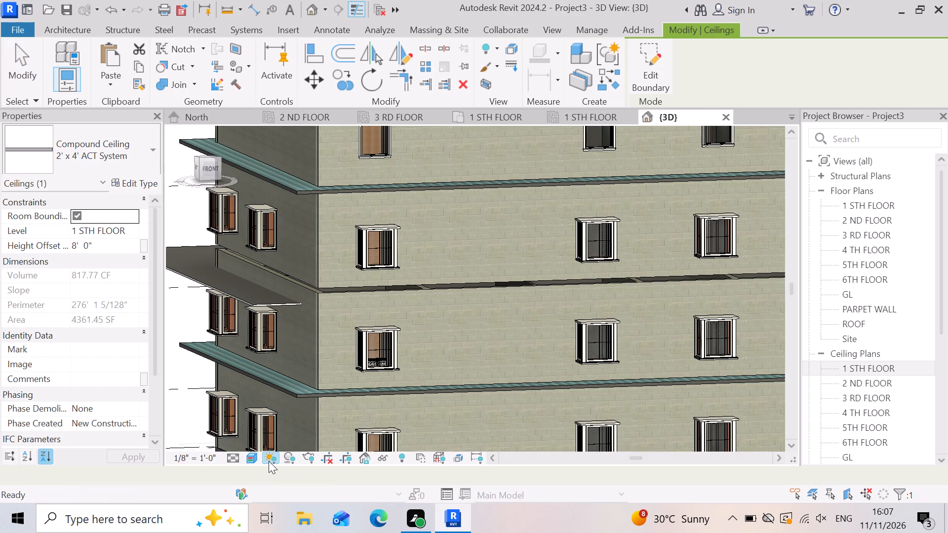
Examine how the shifted ceiling sits against the first-floor front wall and the neighbouring floor slabs in 3D.
scroll(368, 314, down, 8)
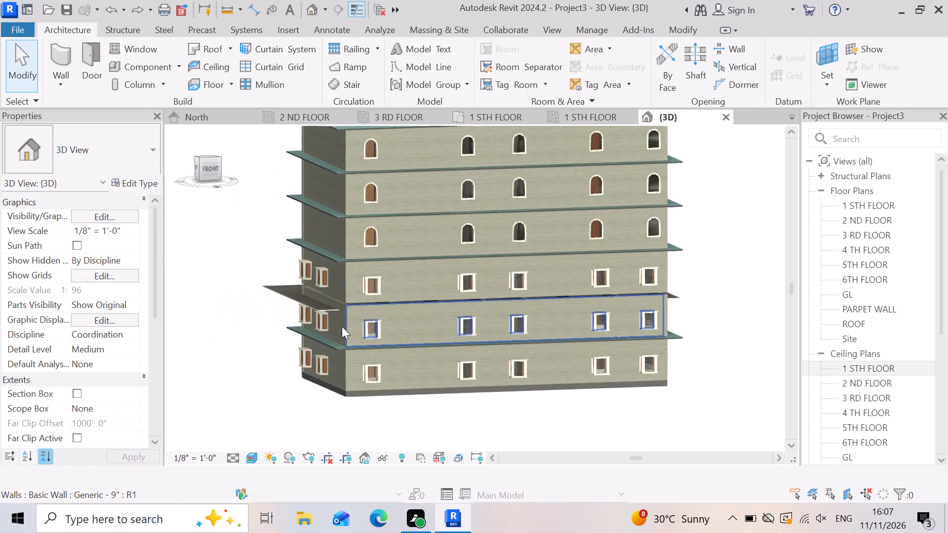
scroll(336, 392, up, 3)
scroll(375, 274, up, 6)
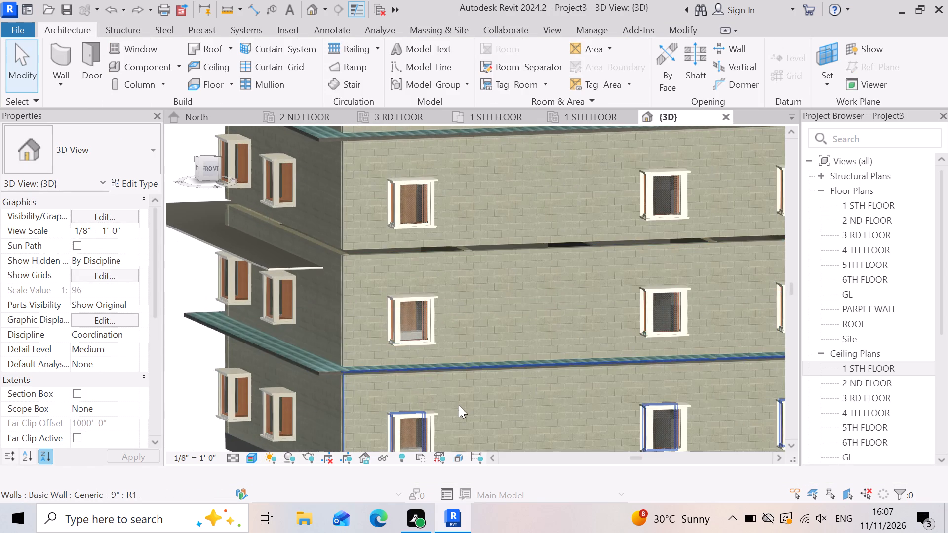
scroll(459, 404, down, 4)
scroll(337, 397, down, 3)
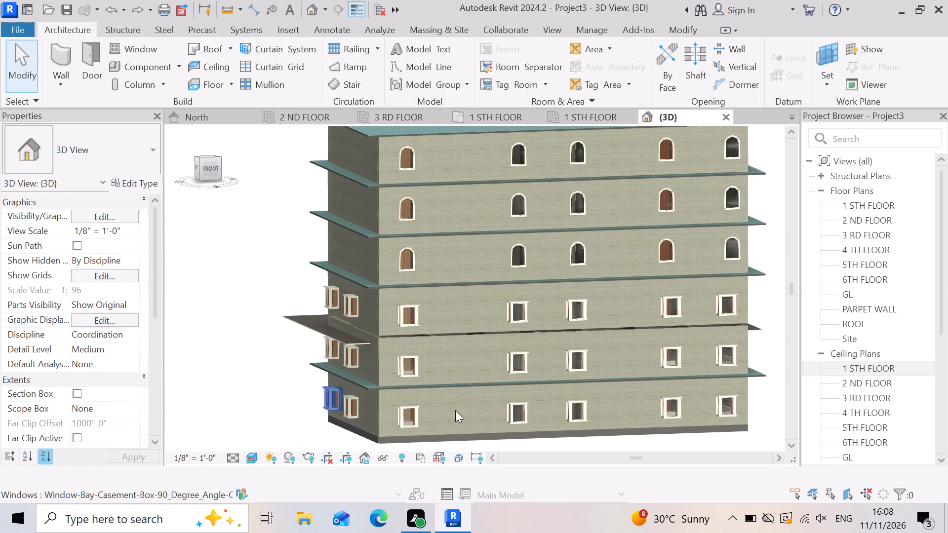
scroll(339, 326, down, 5)
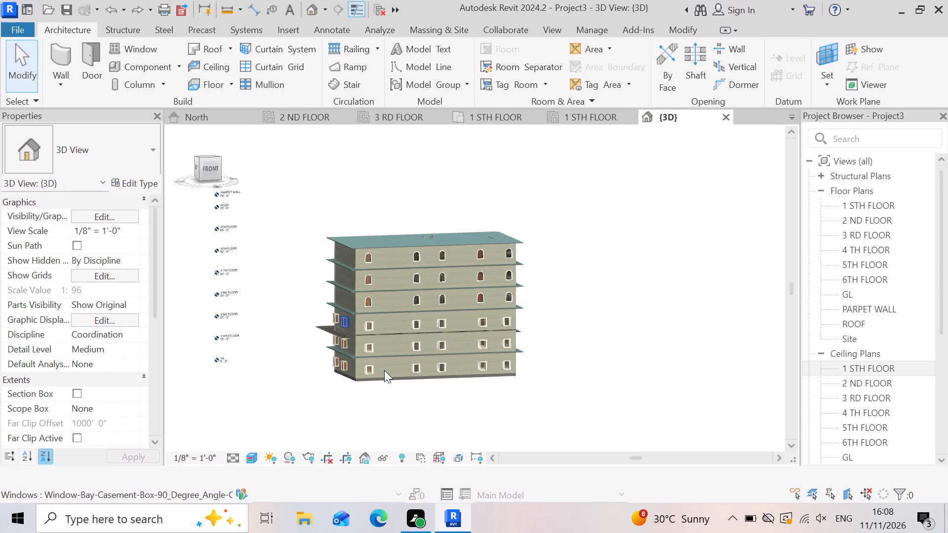
scroll(384, 370, up, 4)
scroll(384, 368, down, 1)
scroll(384, 367, up, 3)
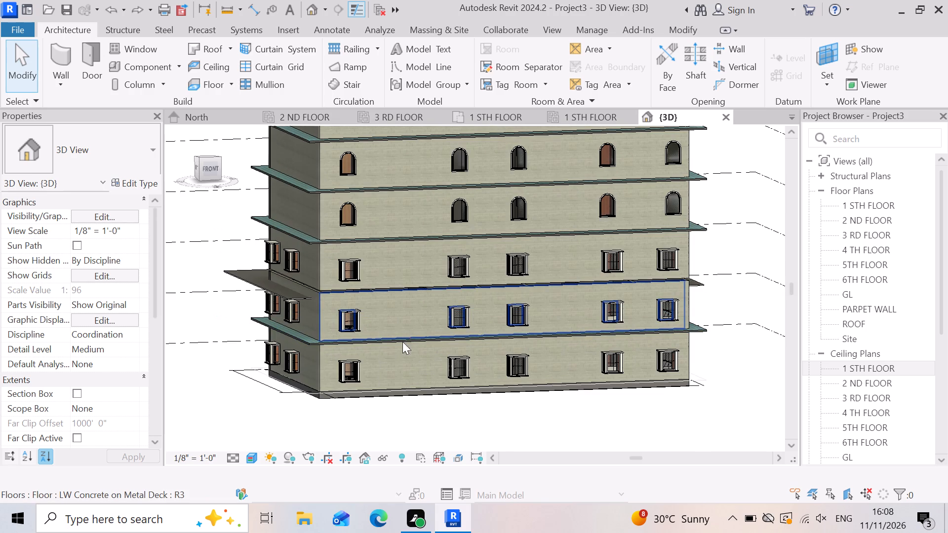
click(406, 327)
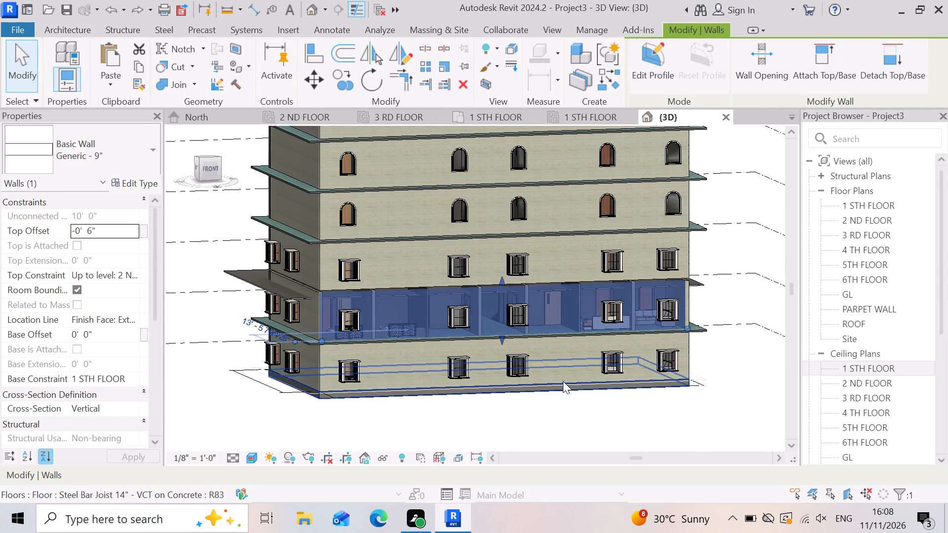
scroll(278, 311, up, 3)
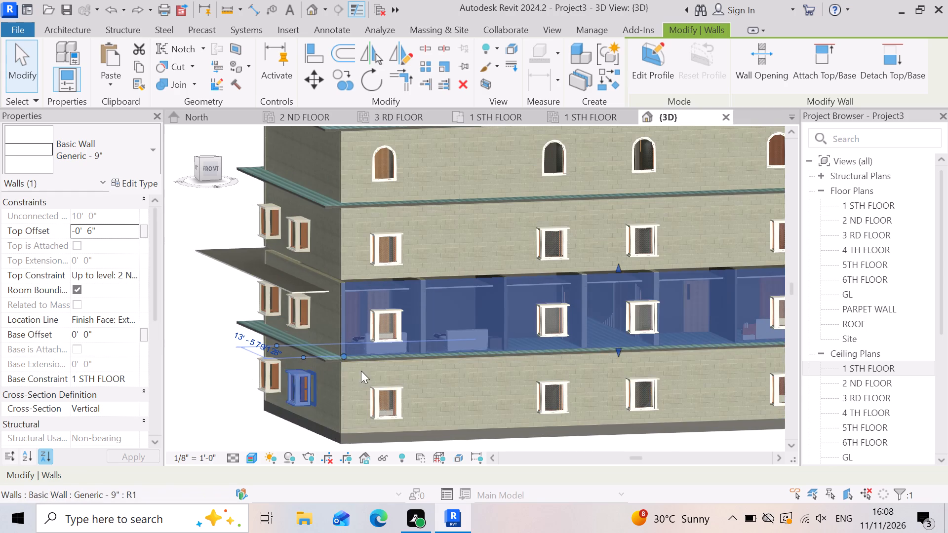
scroll(396, 382, down, 4)
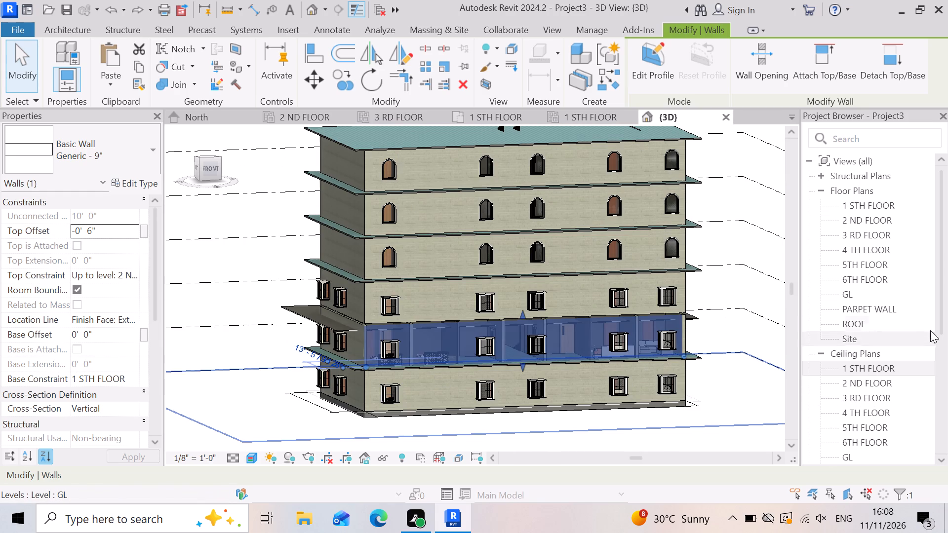
Open the North elevation and clear the wall selection.
scroll(884, 421, down, 3)
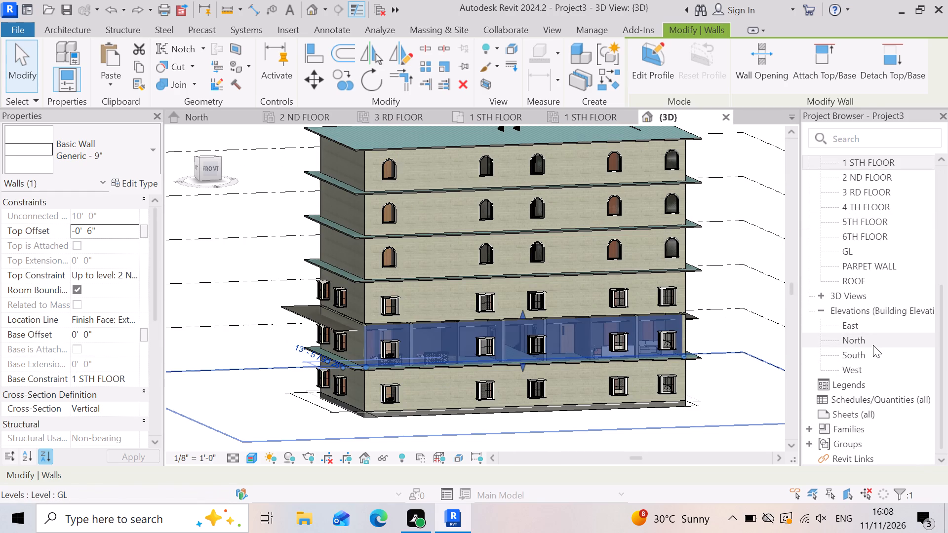
double_click(873, 345)
scroll(476, 430, up, 1)
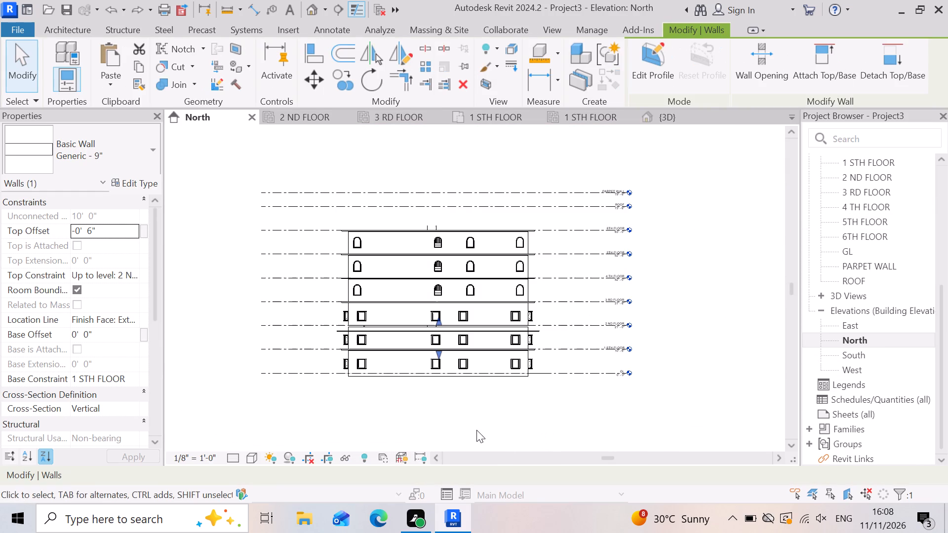
key(Escape)
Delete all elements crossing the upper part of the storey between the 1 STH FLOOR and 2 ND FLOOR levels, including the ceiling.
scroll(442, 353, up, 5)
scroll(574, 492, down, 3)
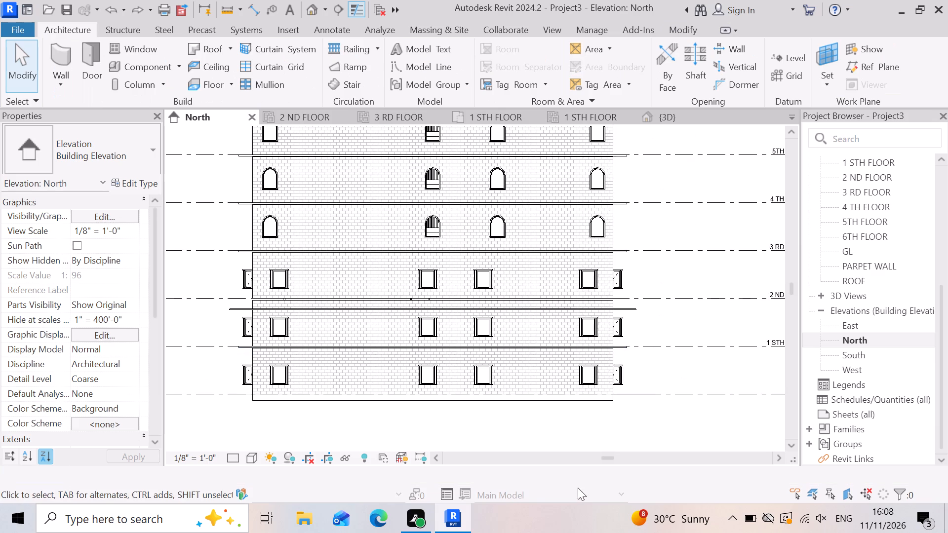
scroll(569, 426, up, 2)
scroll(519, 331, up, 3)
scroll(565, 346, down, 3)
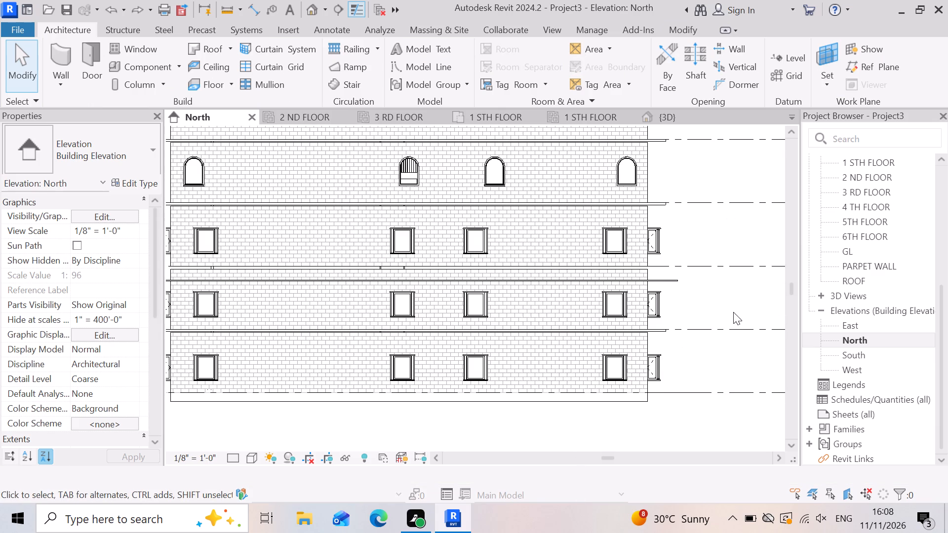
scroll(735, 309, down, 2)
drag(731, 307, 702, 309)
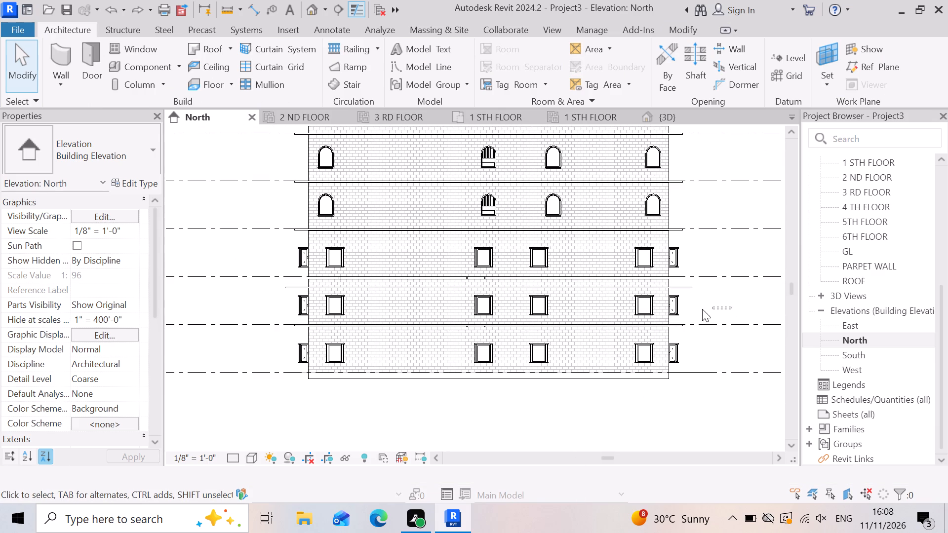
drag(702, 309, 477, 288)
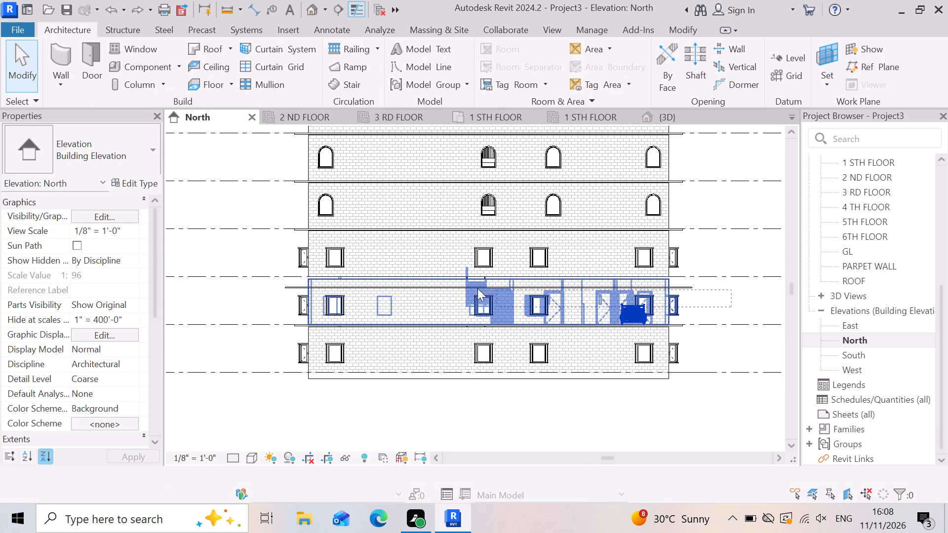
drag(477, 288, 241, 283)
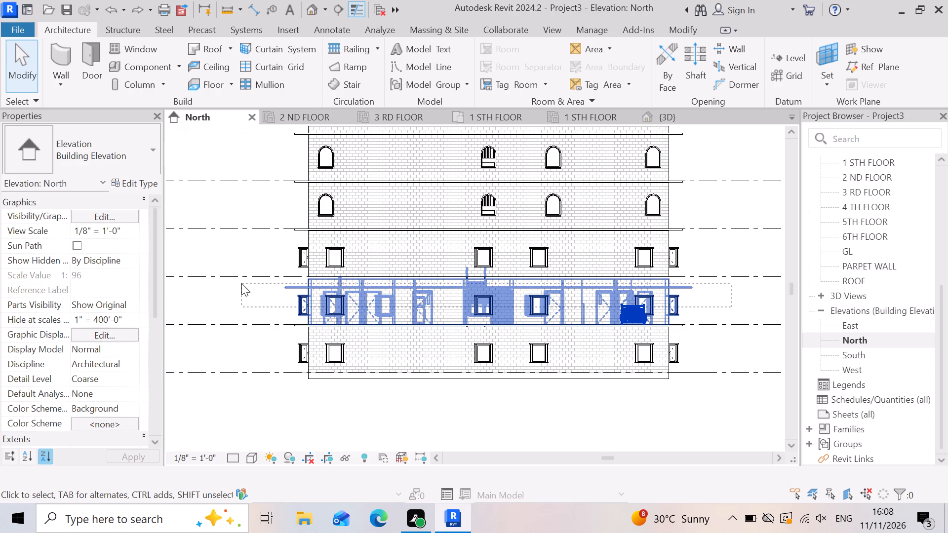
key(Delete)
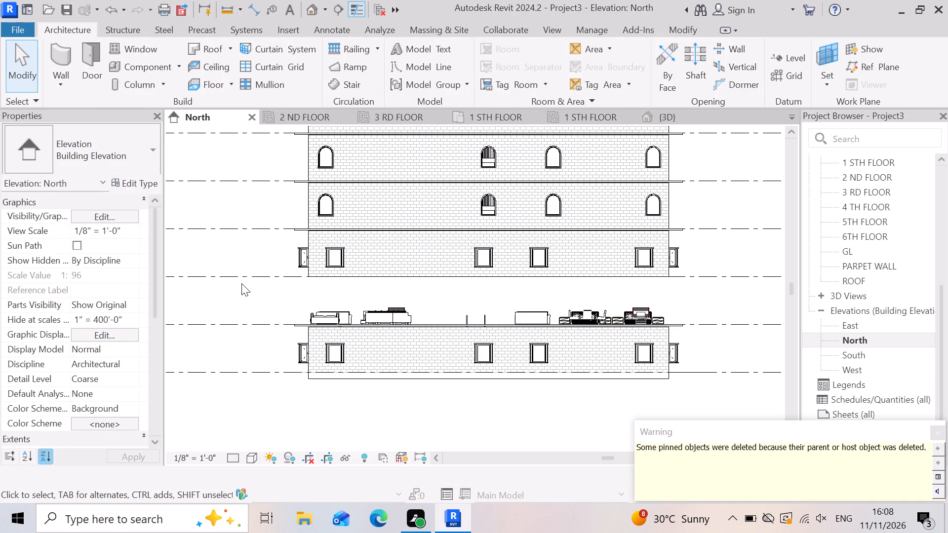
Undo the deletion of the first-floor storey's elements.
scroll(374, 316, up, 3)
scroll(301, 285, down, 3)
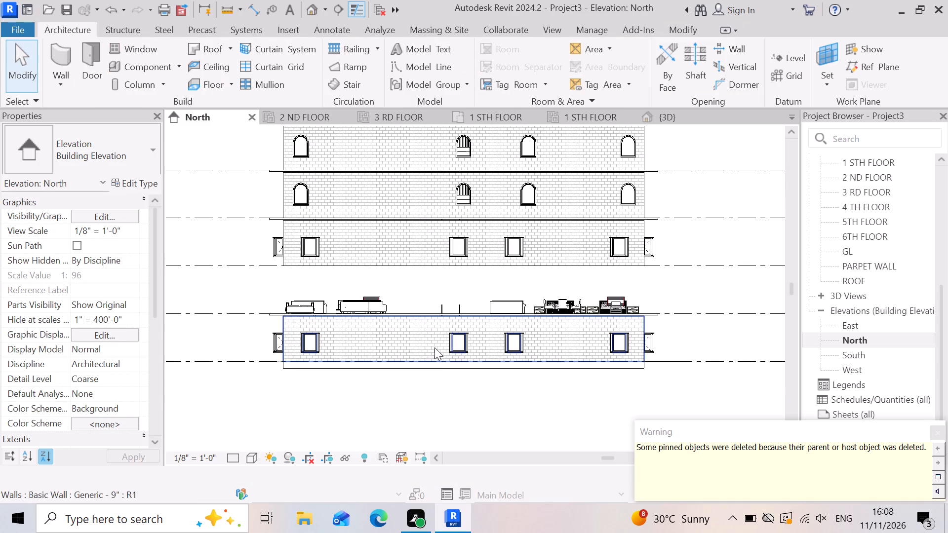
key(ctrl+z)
Select all elements crossing the storey between the 1 STH FLOOR and 2 ND FLOOR levels in the North elevation.
scroll(560, 309, up, 2)
scroll(452, 368, down, 3)
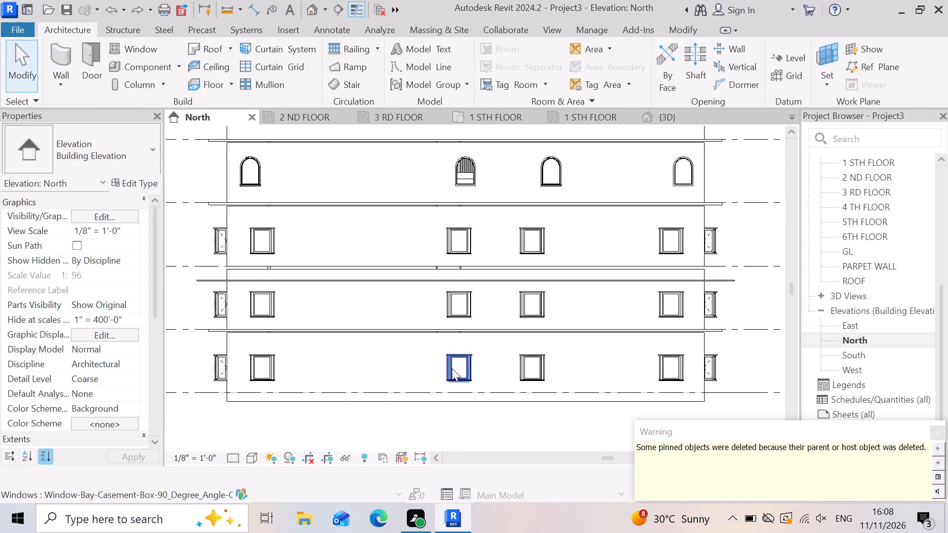
drag(664, 325, 529, 321)
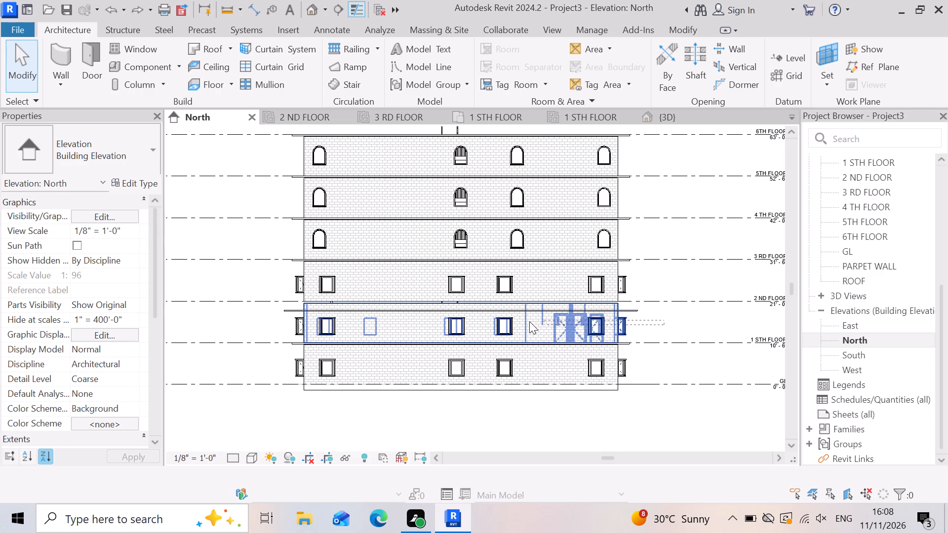
drag(529, 321, 217, 309)
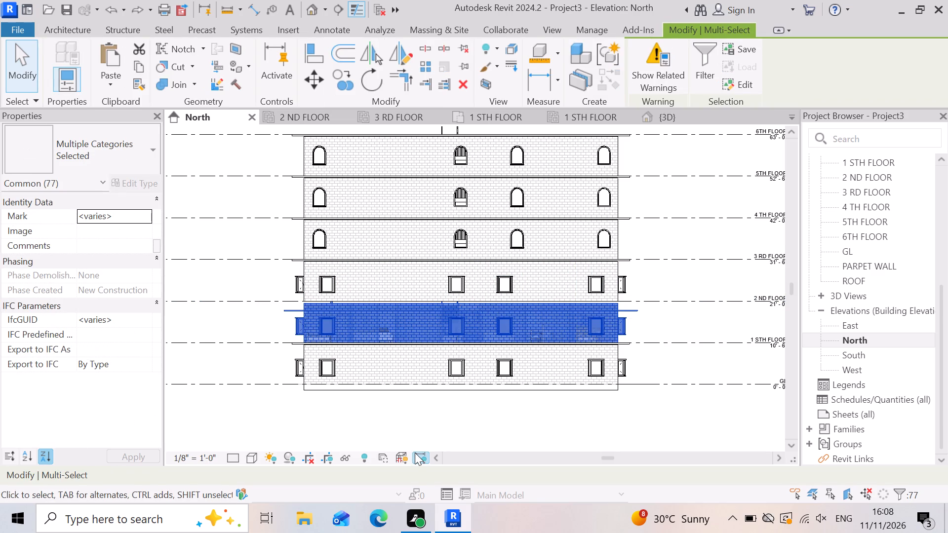
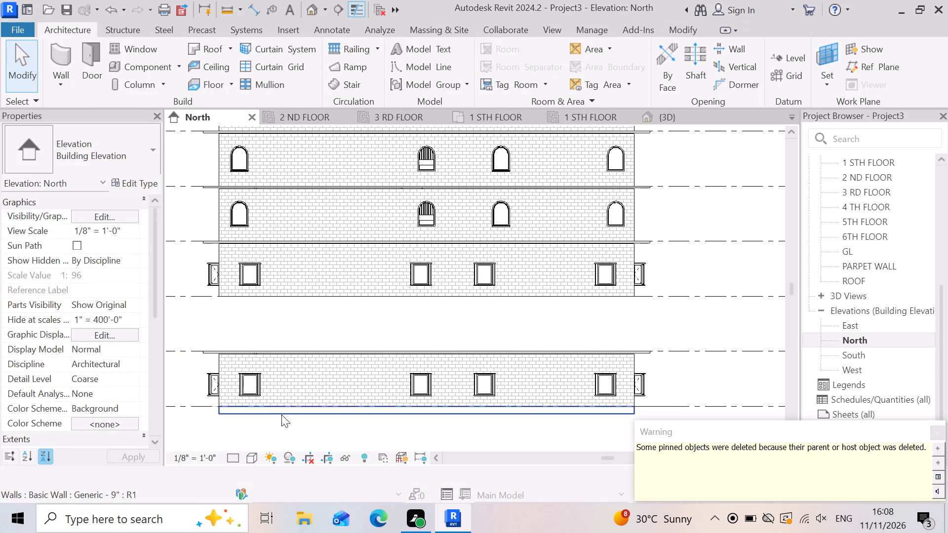
Undo the last deletion of the furniture on the 1 STH FLOOR level in the North elevation.
scroll(479, 440, down, 4)
scroll(596, 348, up, 2)
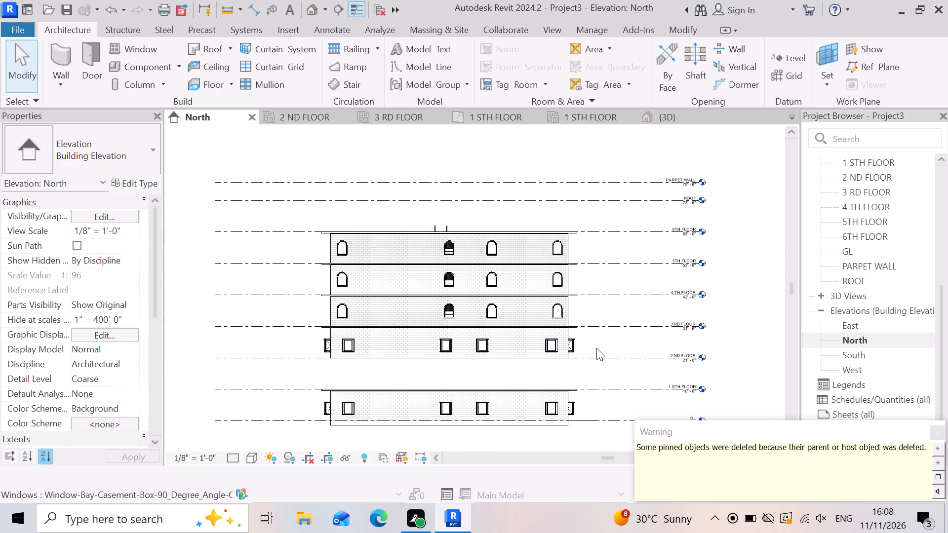
scroll(596, 348, up, 1)
key(ctrl+z)
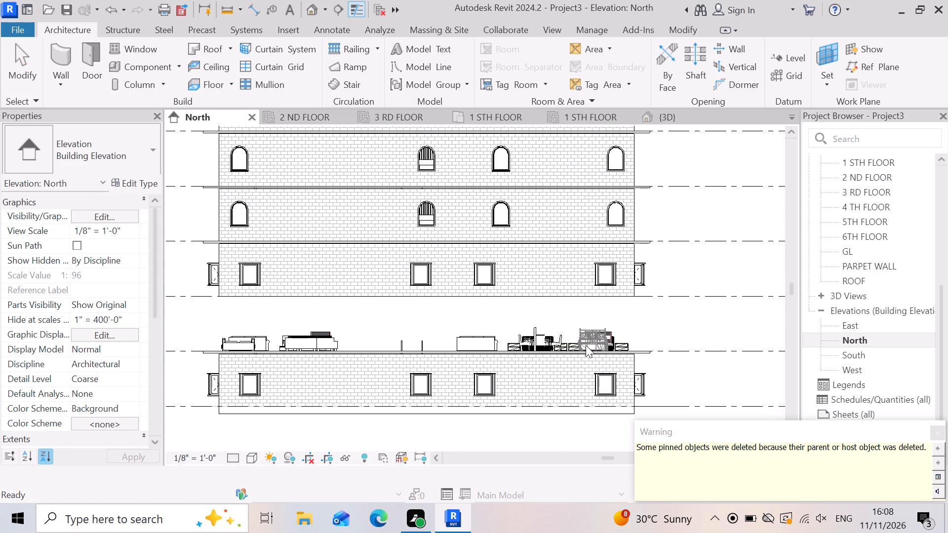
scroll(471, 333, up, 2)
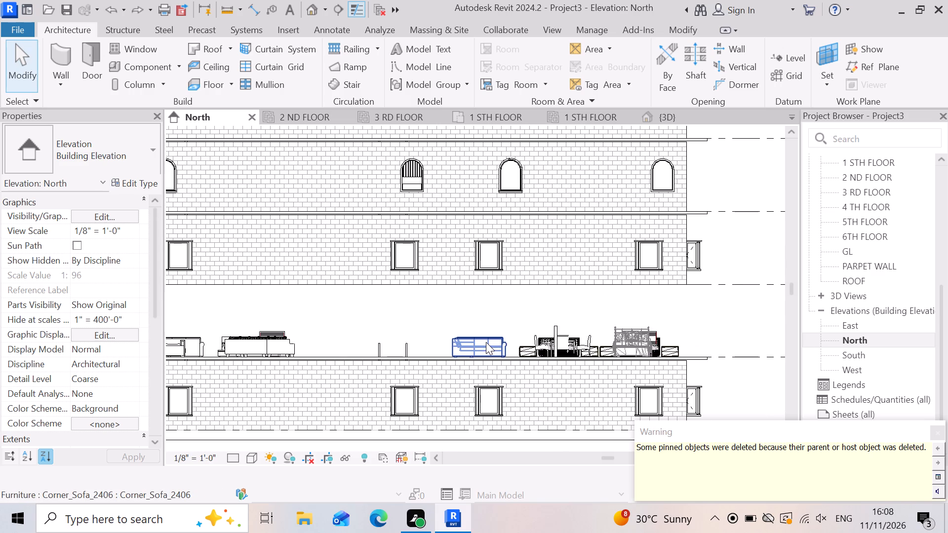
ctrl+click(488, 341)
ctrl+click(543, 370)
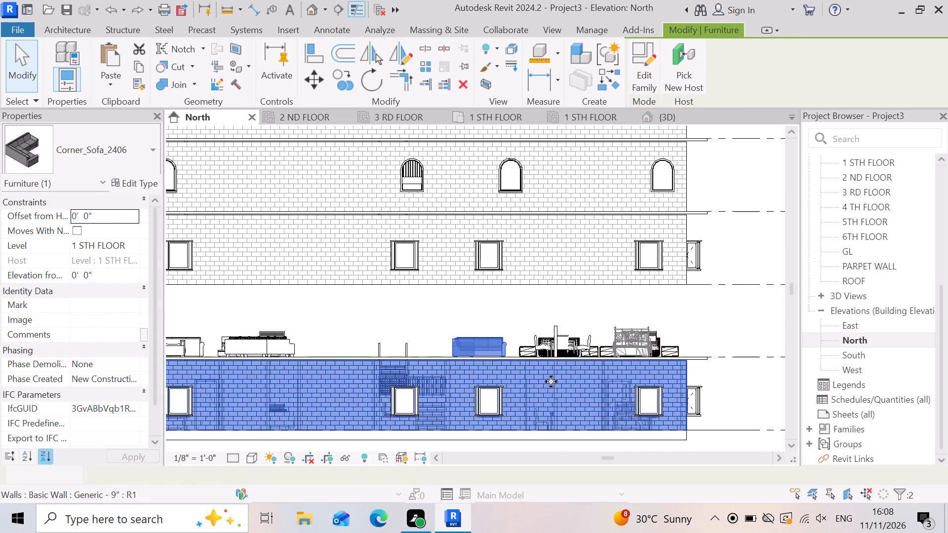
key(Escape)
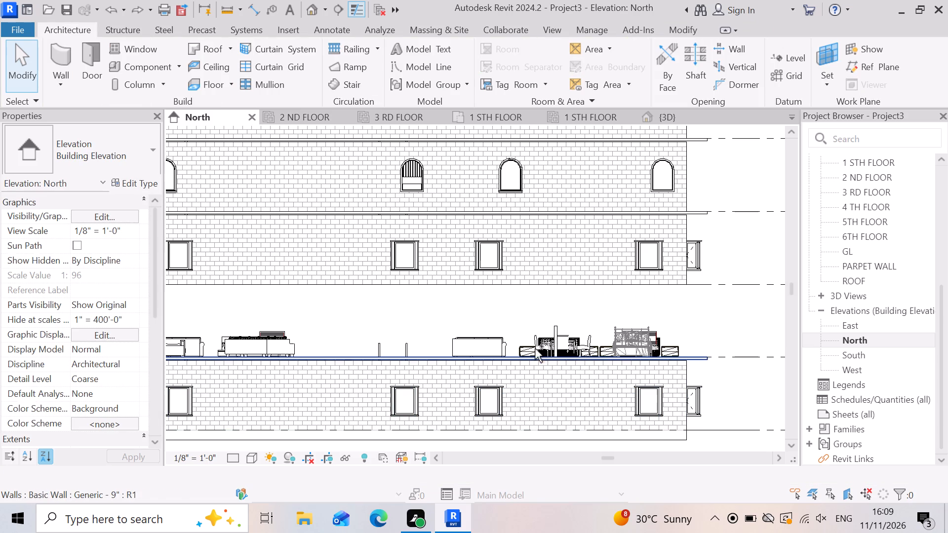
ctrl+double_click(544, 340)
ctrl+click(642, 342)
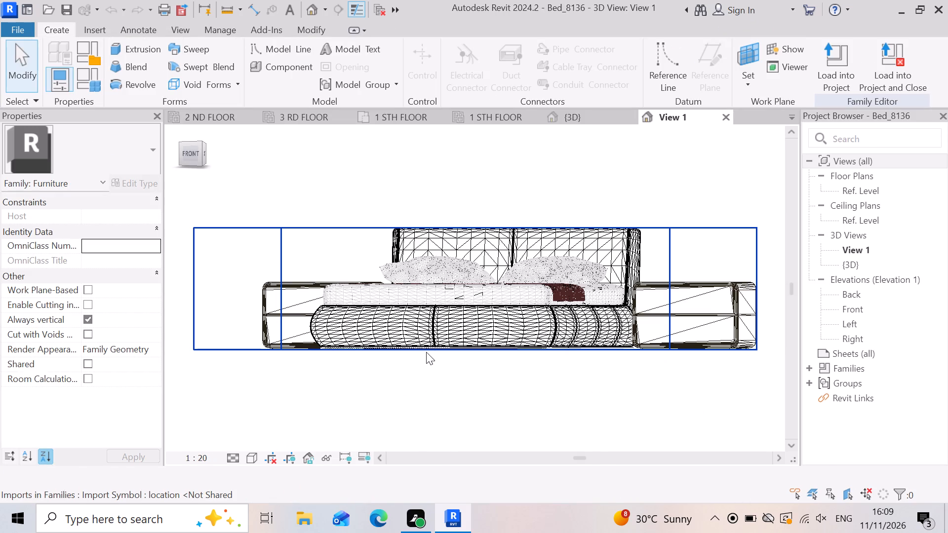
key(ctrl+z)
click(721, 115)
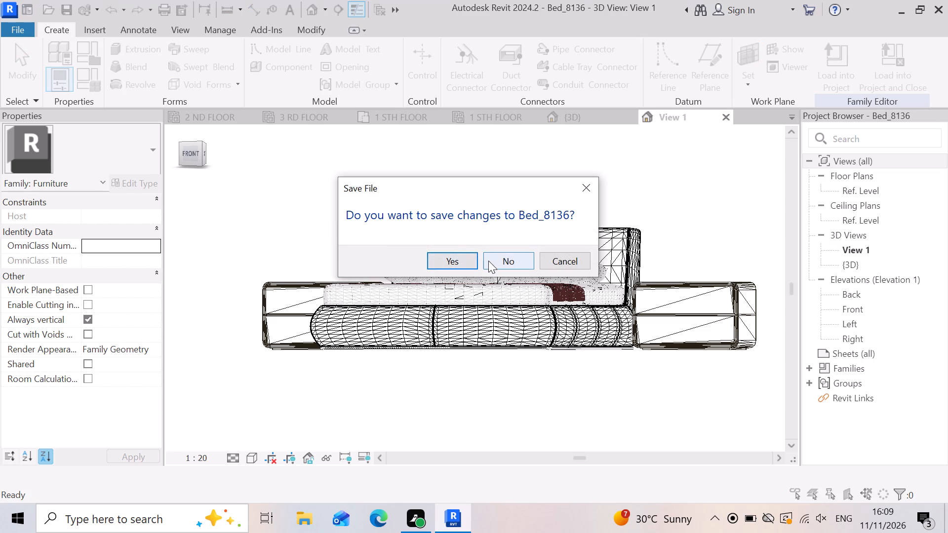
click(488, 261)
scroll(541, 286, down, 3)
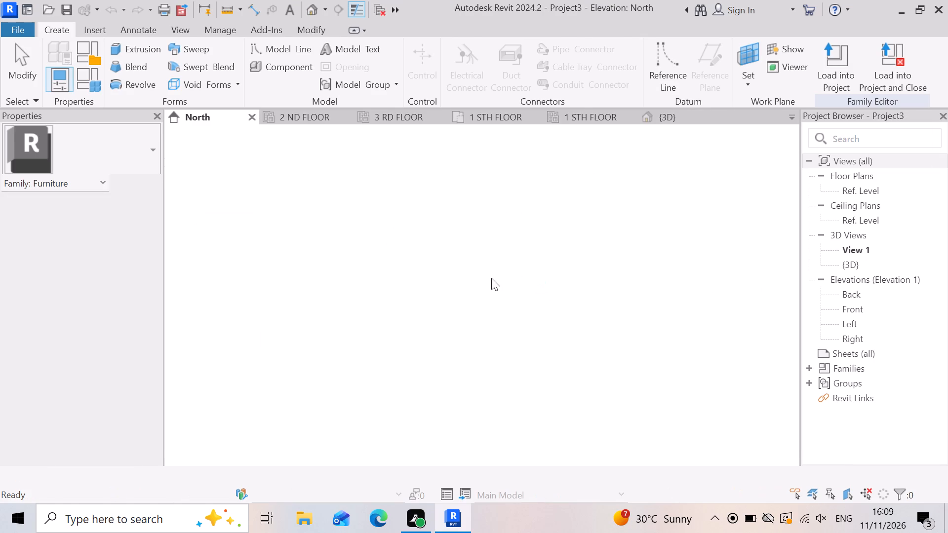
Delete the end Bed_8136, the Sony TV stand and the 1500-wide double bed near the west end of the 1 STH FLOOR.
scroll(576, 330, up, 5)
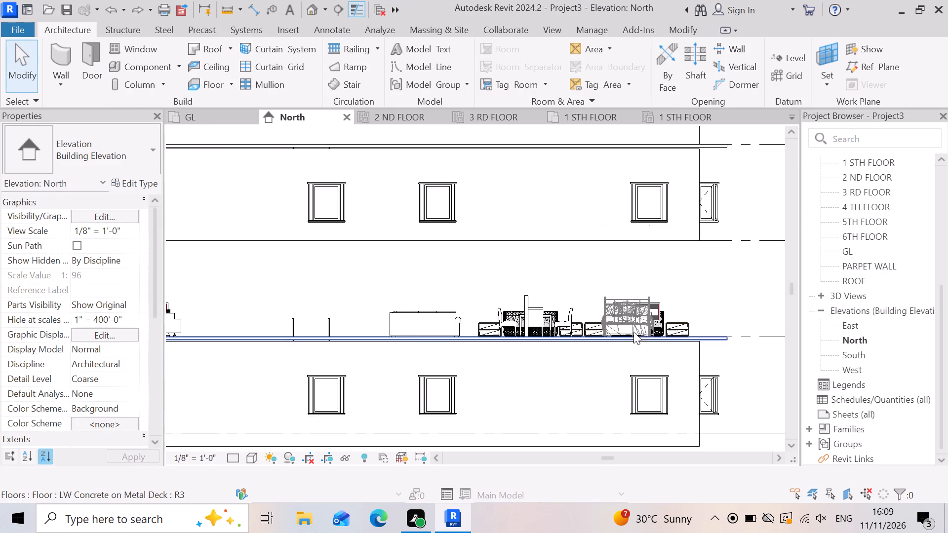
scroll(633, 332, up, 5)
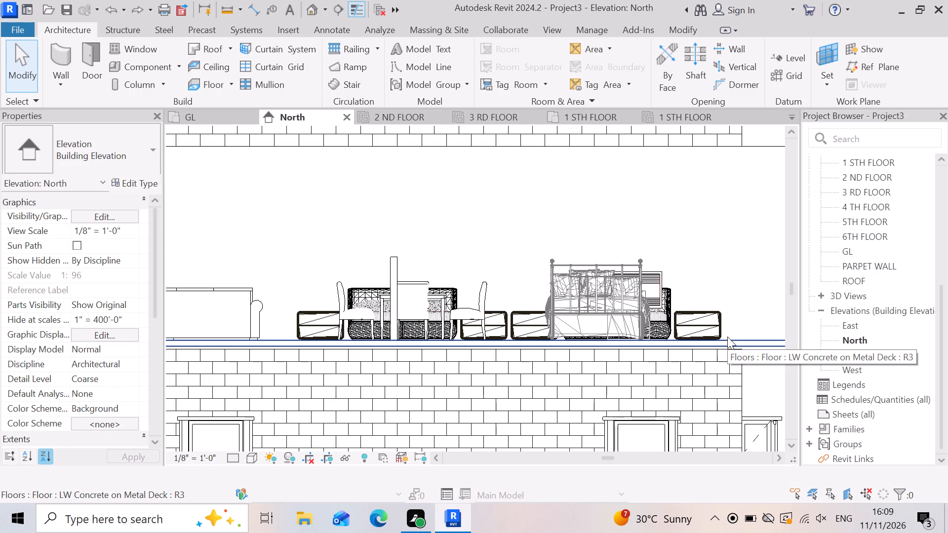
ctrl+click(727, 337)
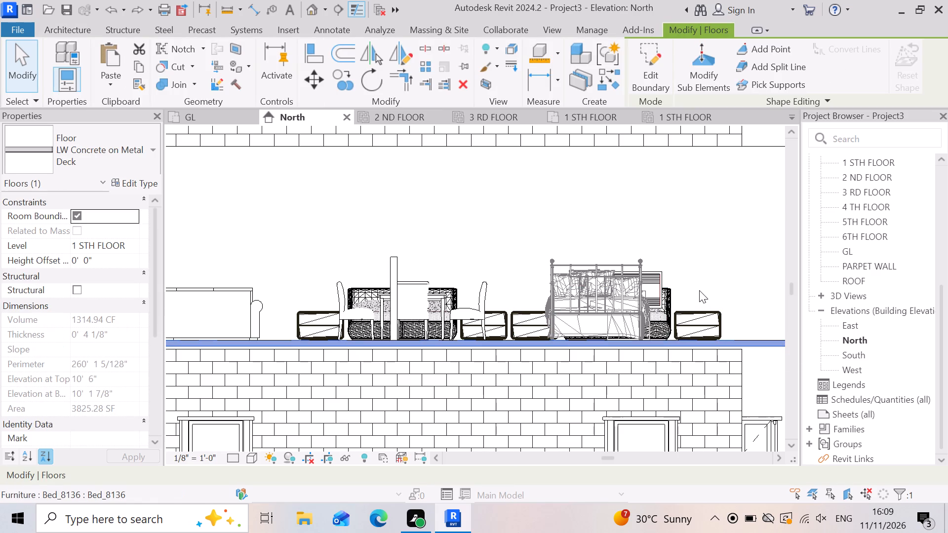
click(699, 290)
ctrl+click(726, 327)
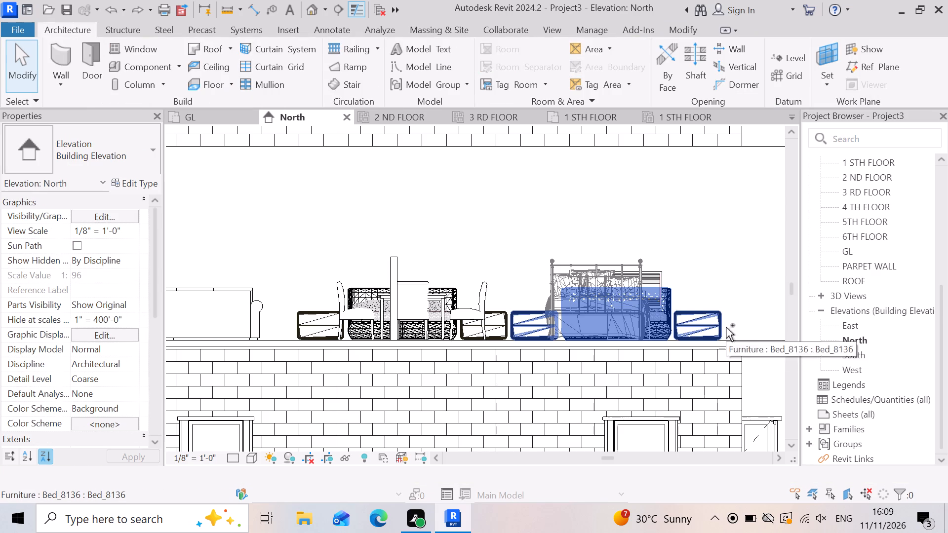
key(Delete)
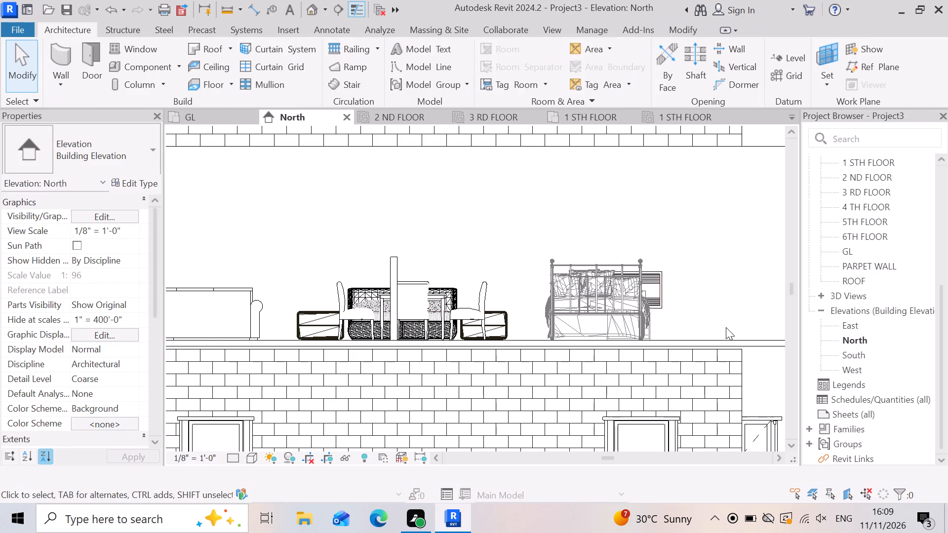
ctrl+click(667, 307)
key(Delete)
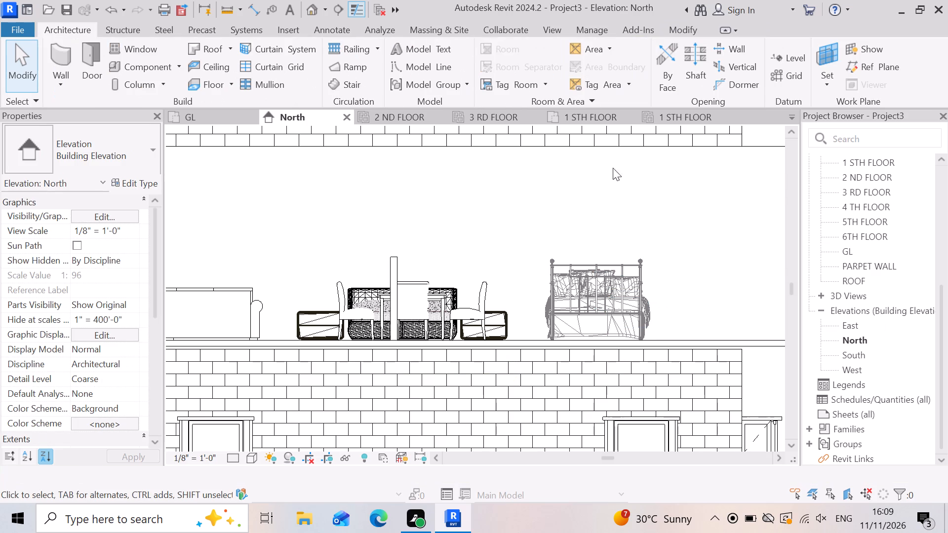
ctrl+click(640, 259)
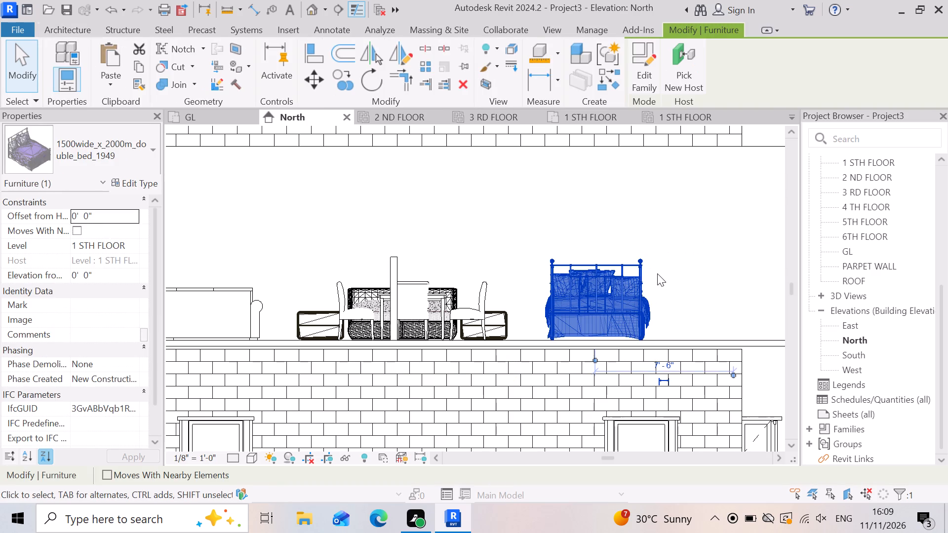
key(Delete)
Delete the short 4.5" wall, the dining table set, the remaining Bed_8136 and the nearby corner sofa from the 1 STH FLOOR.
scroll(653, 271, down, 3)
scroll(522, 297, up, 1)
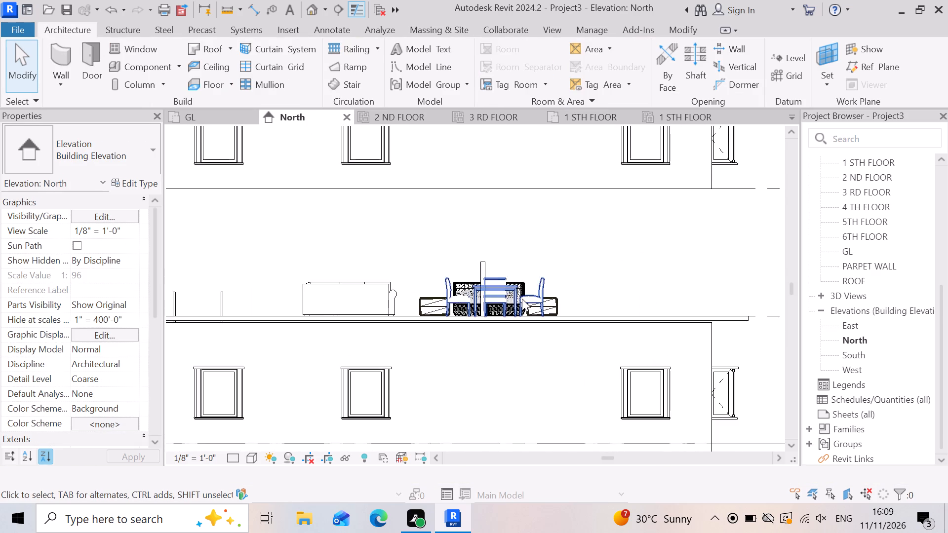
scroll(522, 299, up, 2)
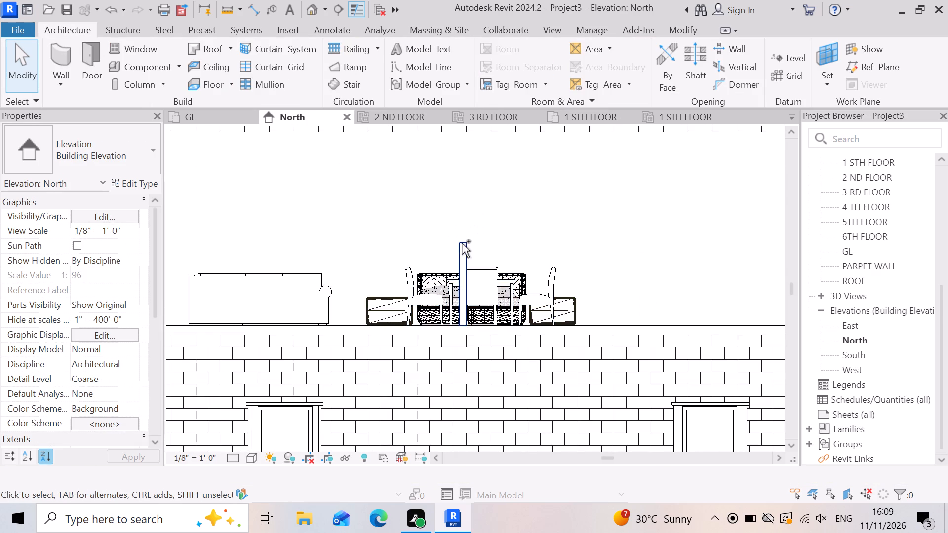
ctrl+click(462, 243)
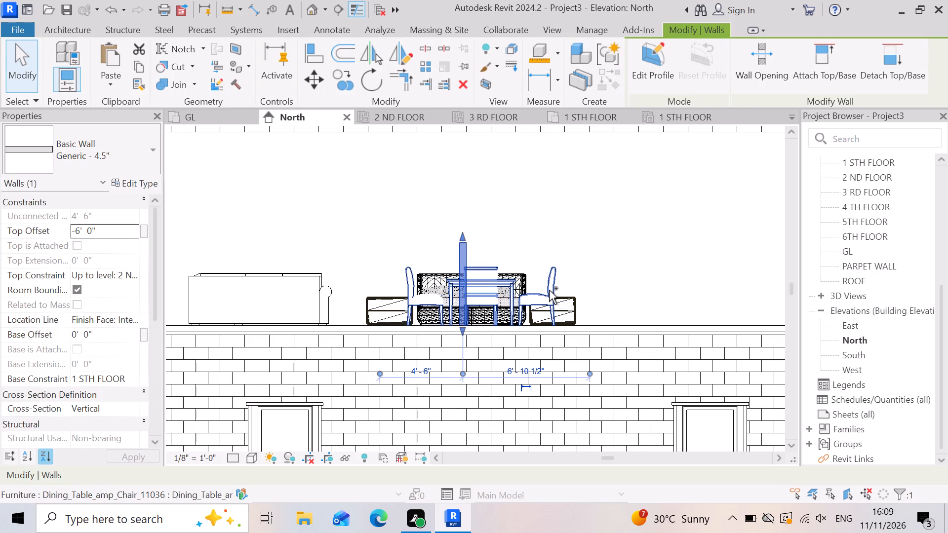
ctrl+click(549, 290)
key(Delete)
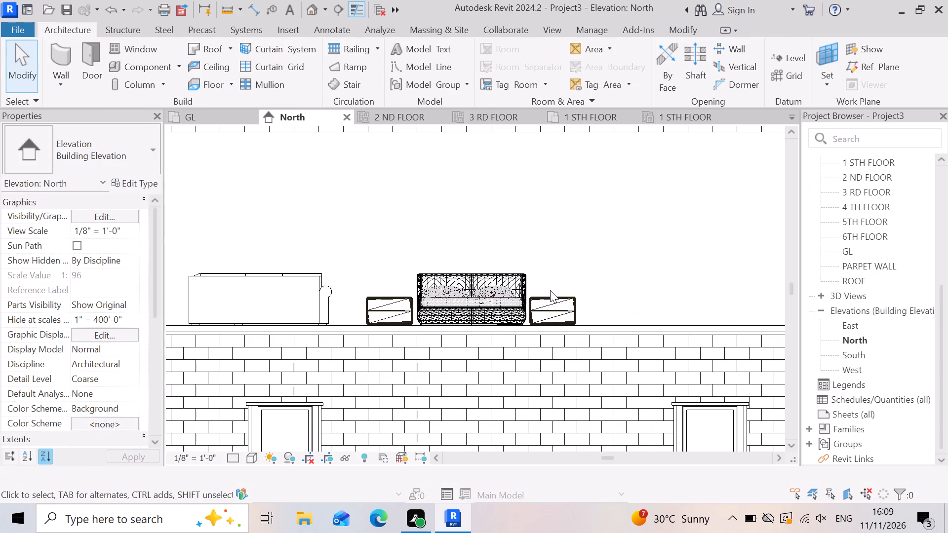
ctrl+click(568, 312)
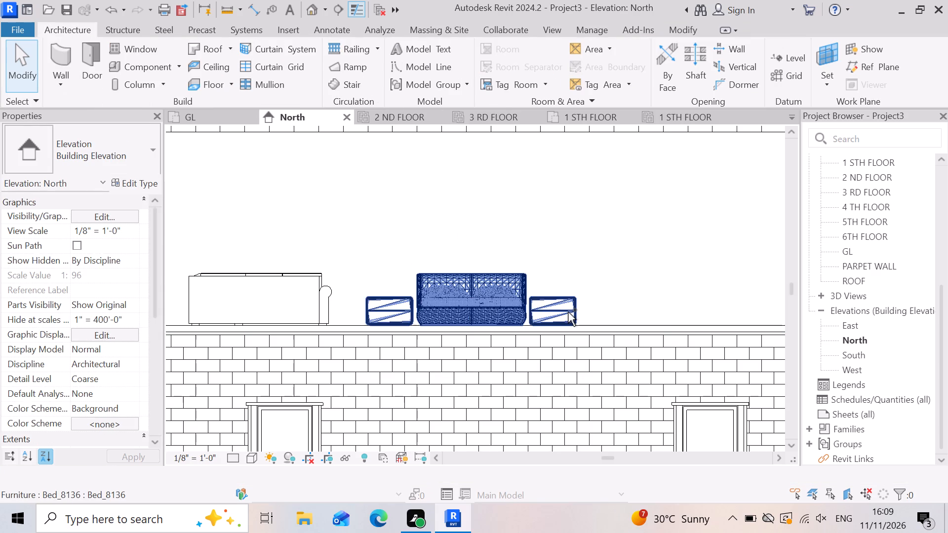
key(Delete)
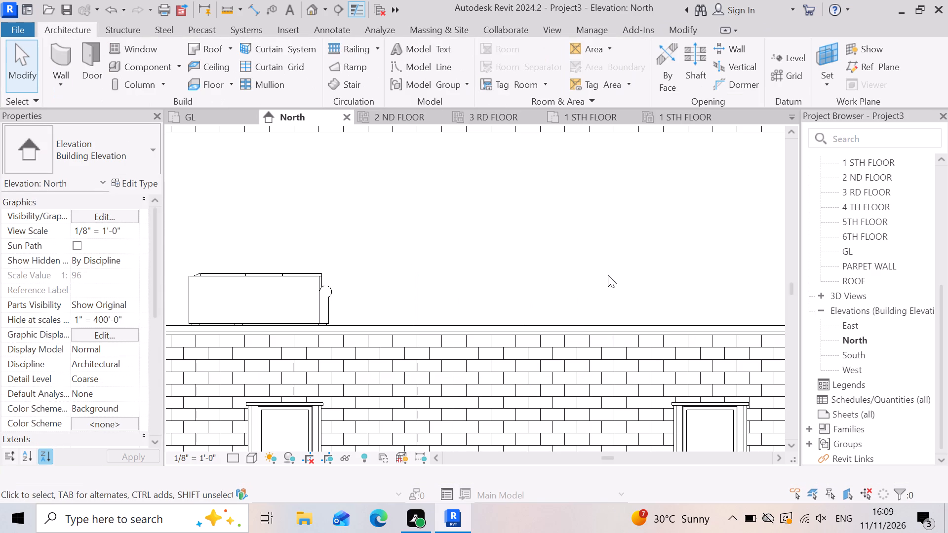
scroll(625, 260, down, 7)
scroll(479, 290, up, 7)
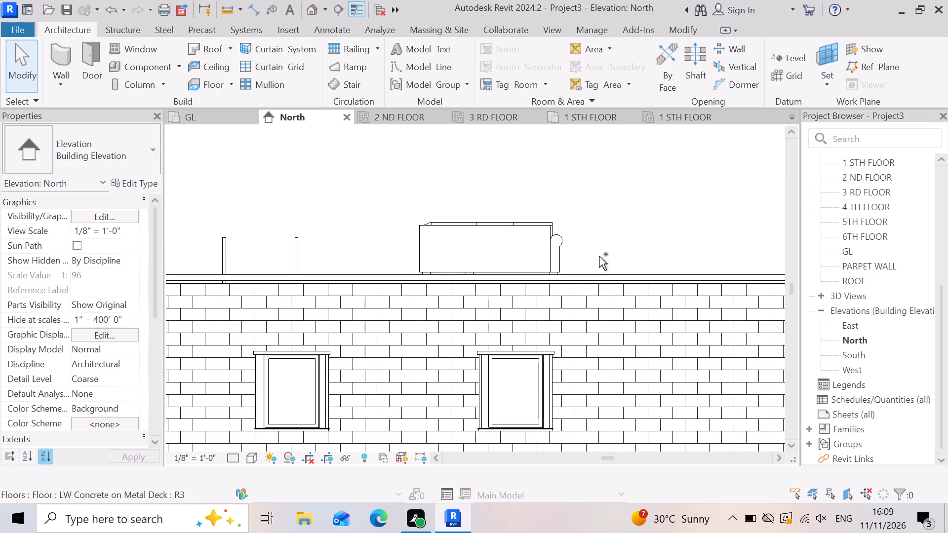
ctrl+click(558, 263)
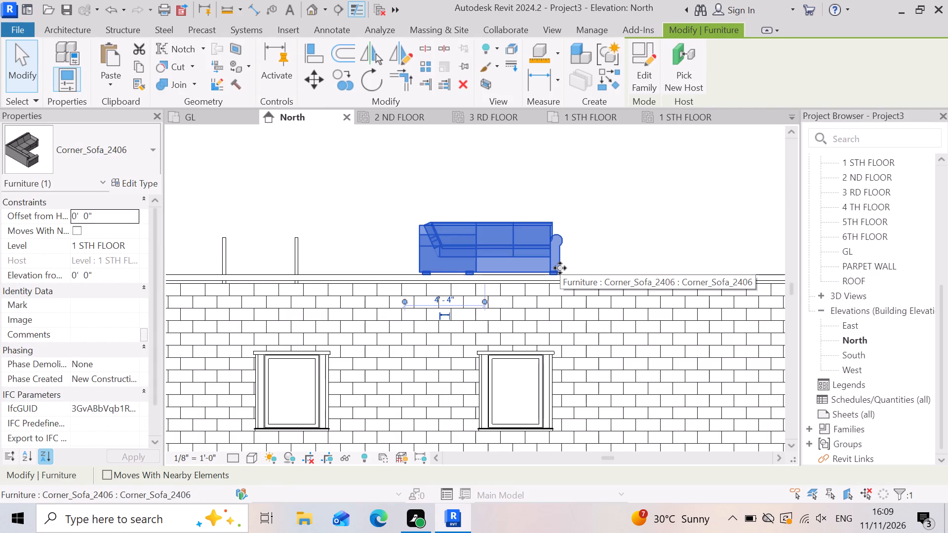
key(Delete)
Delete the Sectional_Sofa_14150, the BED_NEW_9026 bed and the TV stand beside them on the 1 STH FLOOR.
scroll(649, 249, down, 7)
scroll(429, 260, up, 3)
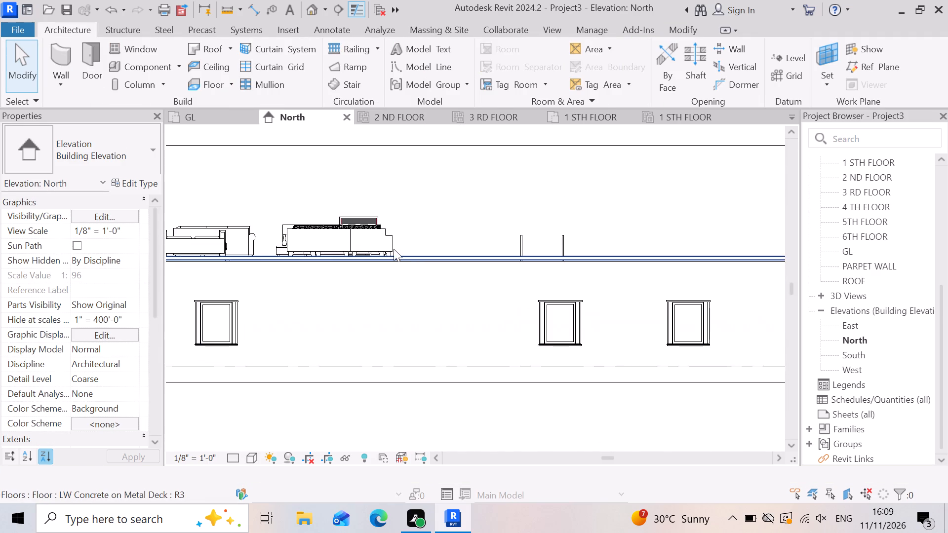
scroll(394, 249, up, 2)
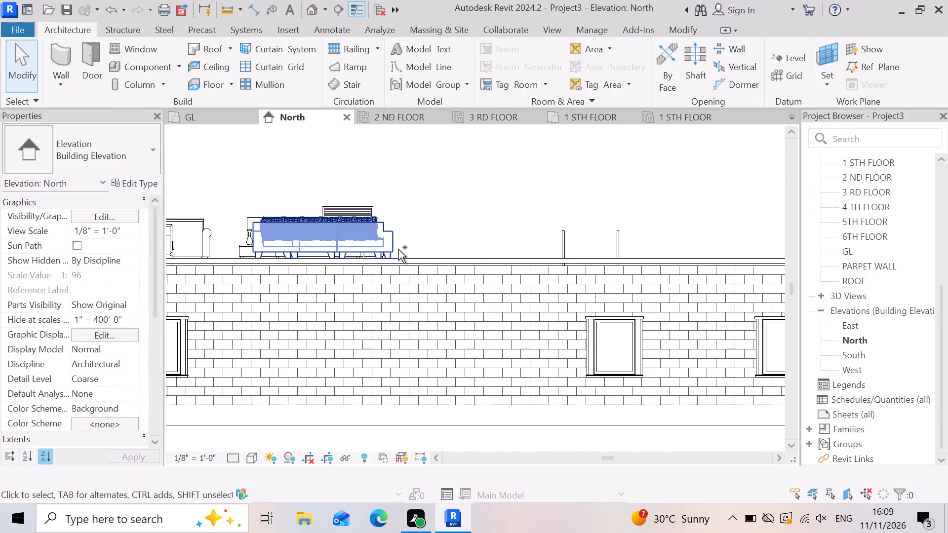
ctrl+click(396, 250)
key(Delete)
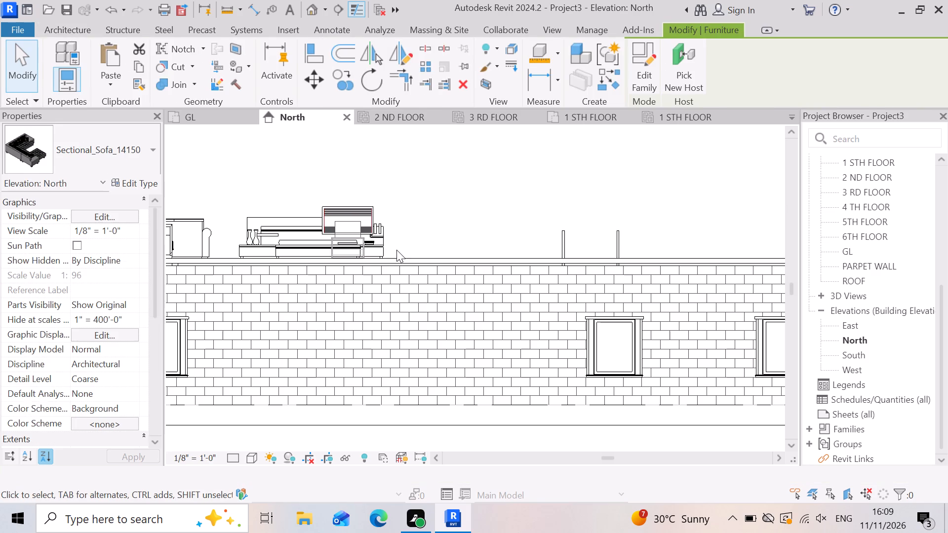
ctrl+click(377, 249)
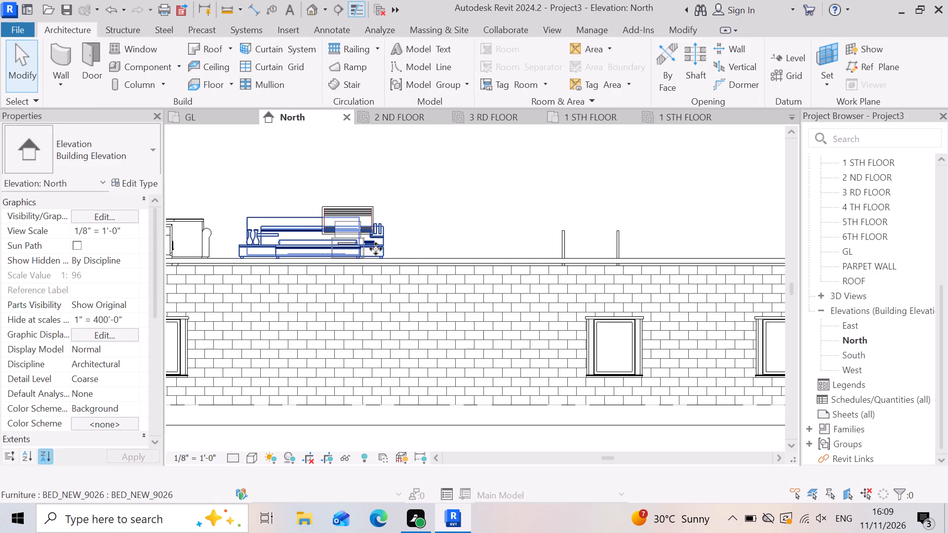
key(Delete)
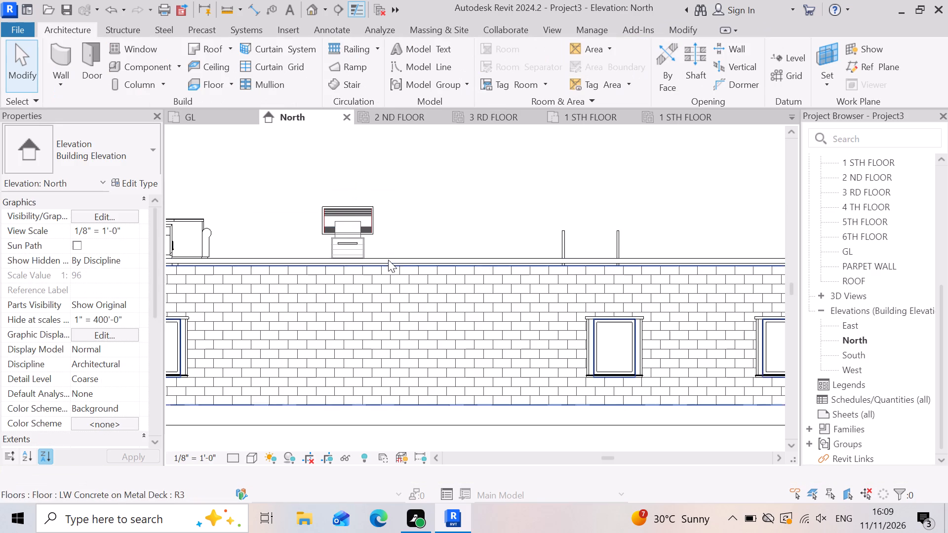
ctrl+click(372, 235)
key(Delete)
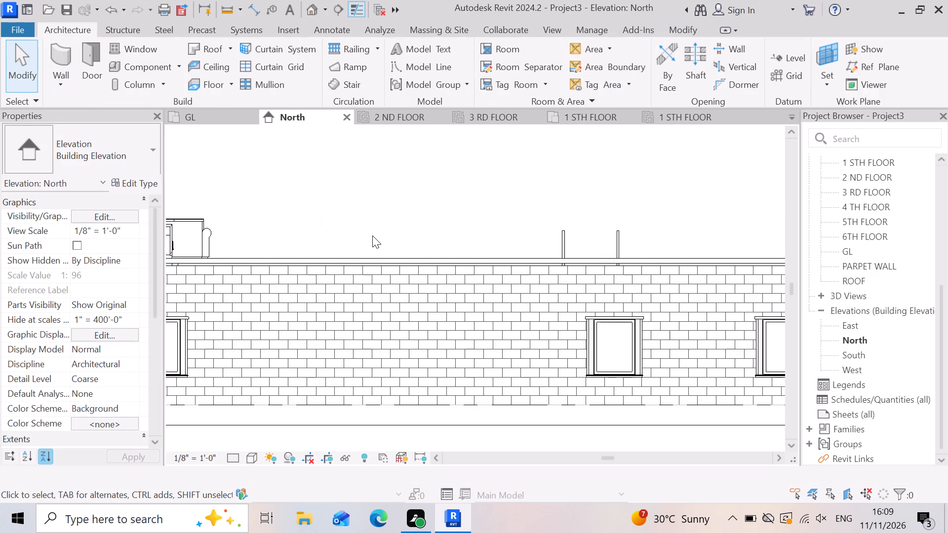
Delete the last corner sofa and the double bed overlapping it at the east end of the 1 STH FLOOR.
scroll(568, 302, down, 5)
scroll(329, 254, up, 6)
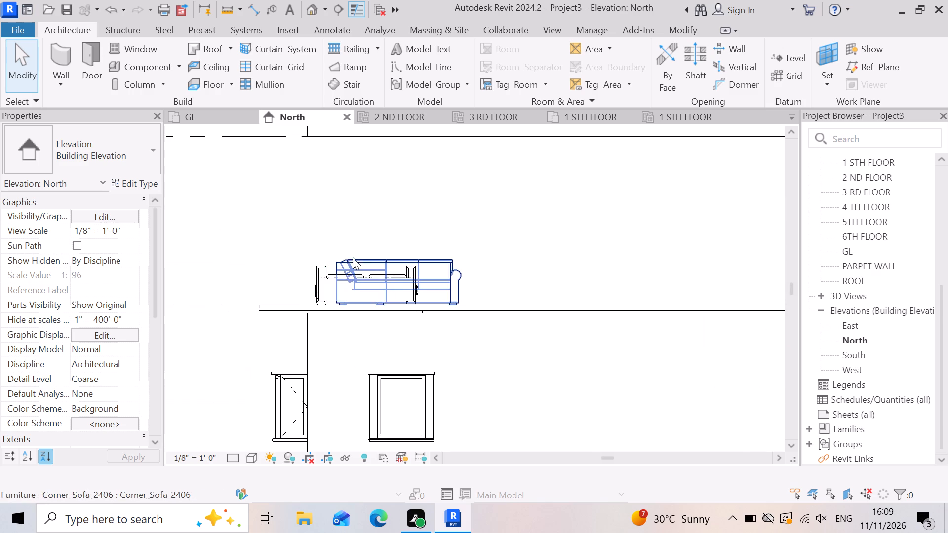
ctrl+click(461, 296)
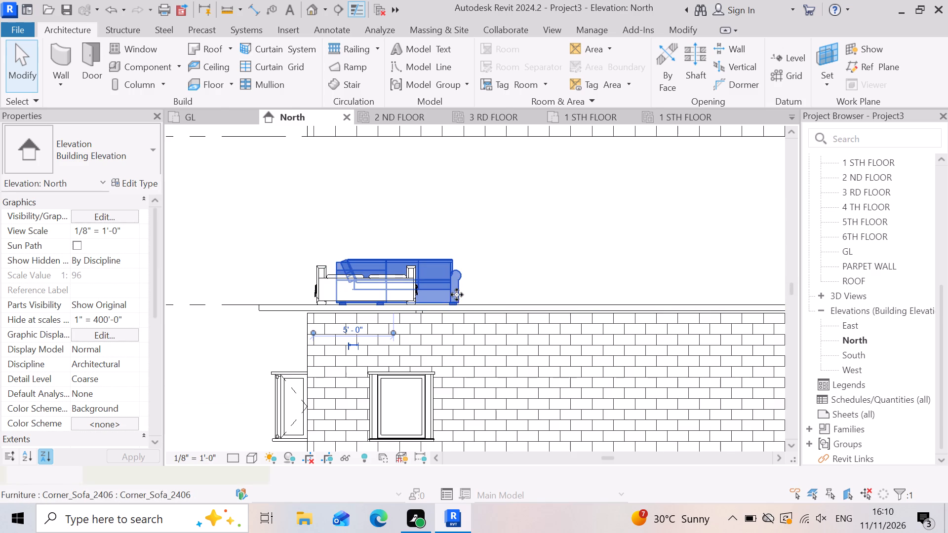
key(Delete)
scroll(357, 302, up, 3)
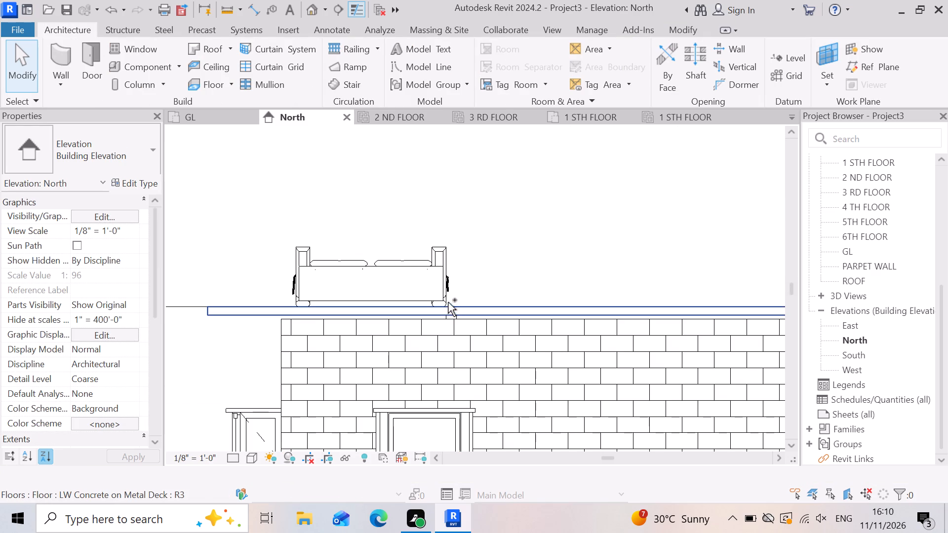
ctrl+click(447, 254)
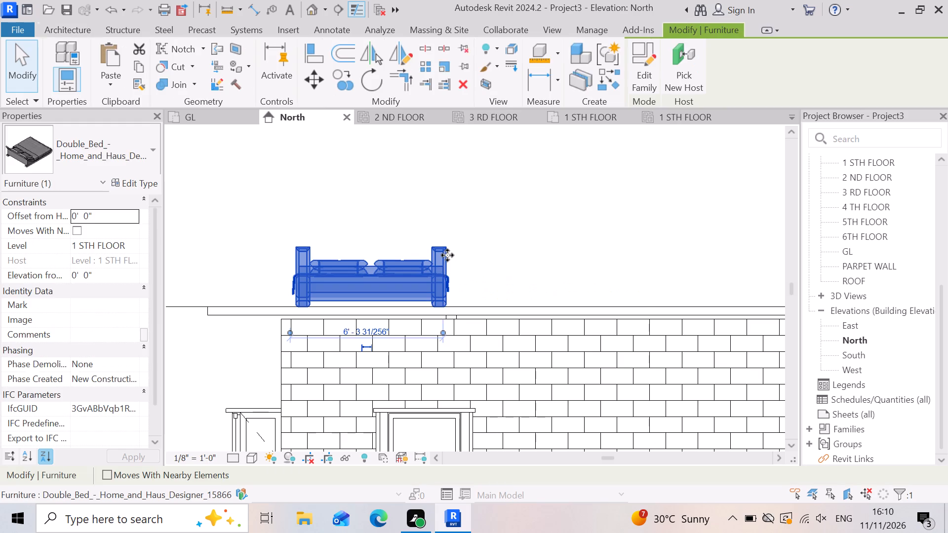
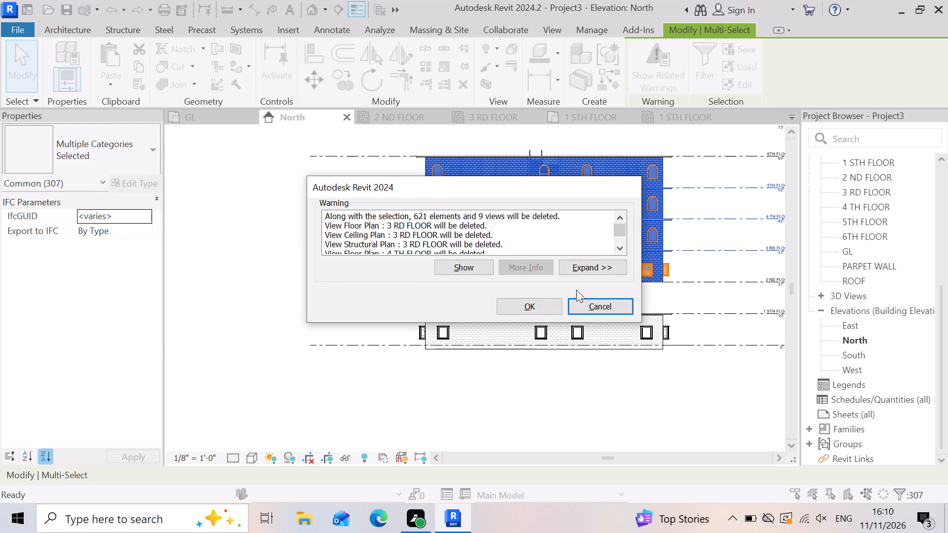
Cancel the pending deletion of the selected upper-storey elements and levels, and clear the selection.
key(Escape)
click(566, 306)
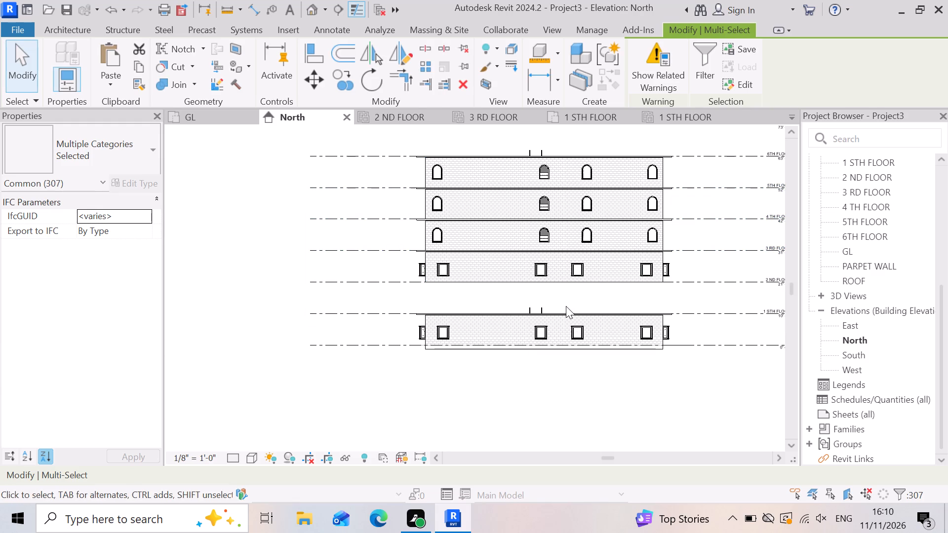
Select all elements of the storey between the 2 ND FLOOR and 3 RD FLOOR levels in the North elevation.
drag(686, 264, 508, 262)
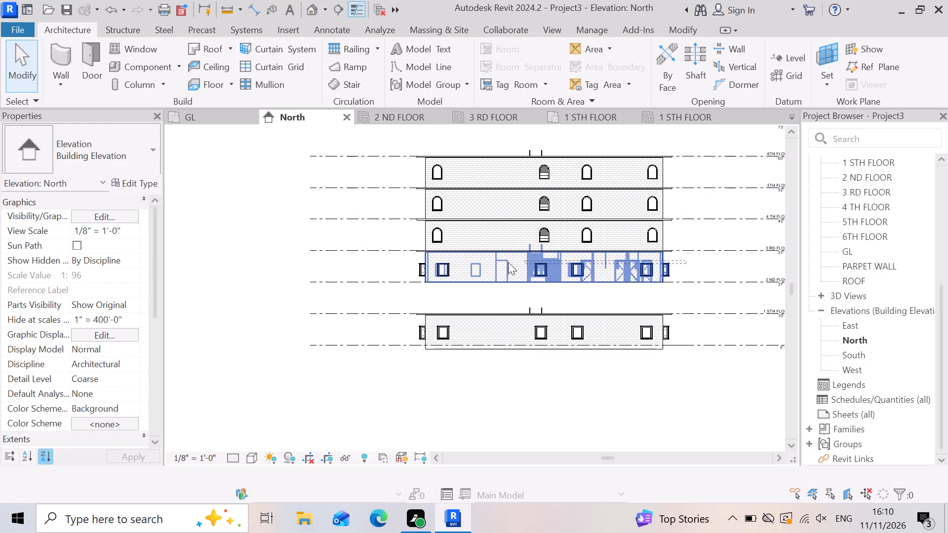
drag(508, 262, 386, 261)
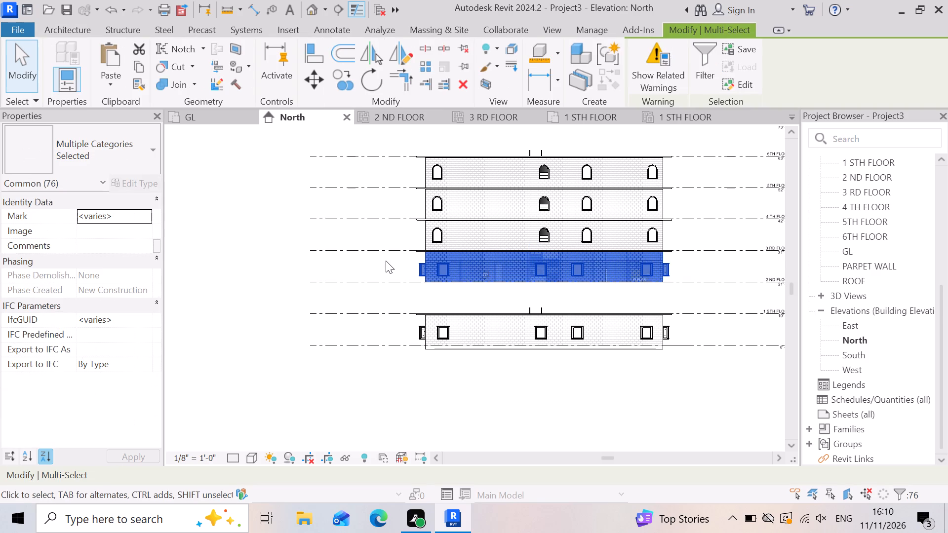
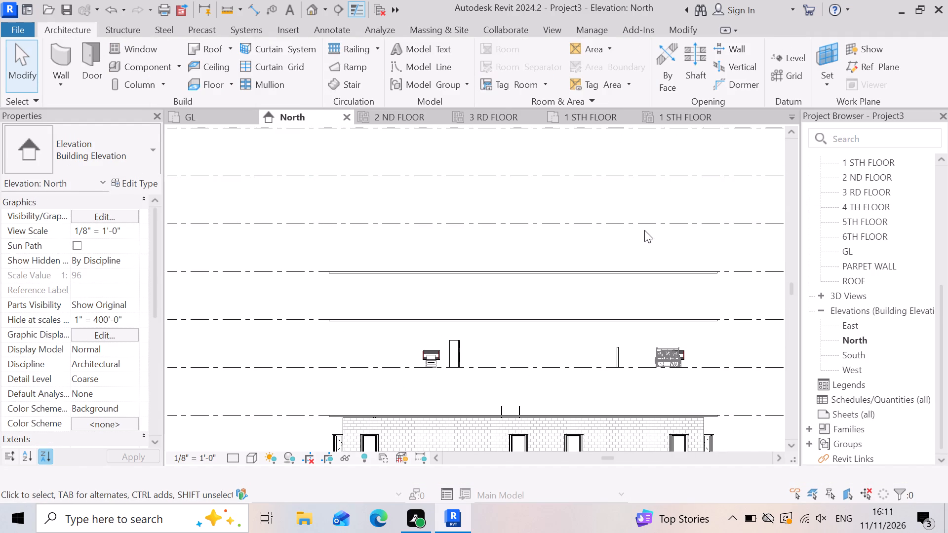
Select the LW Concrete on Metal Deck floor slab at the 4 TH FLOOR level in the North elevation.
scroll(644, 230, up, 1)
scroll(644, 230, down, 1)
click(660, 273)
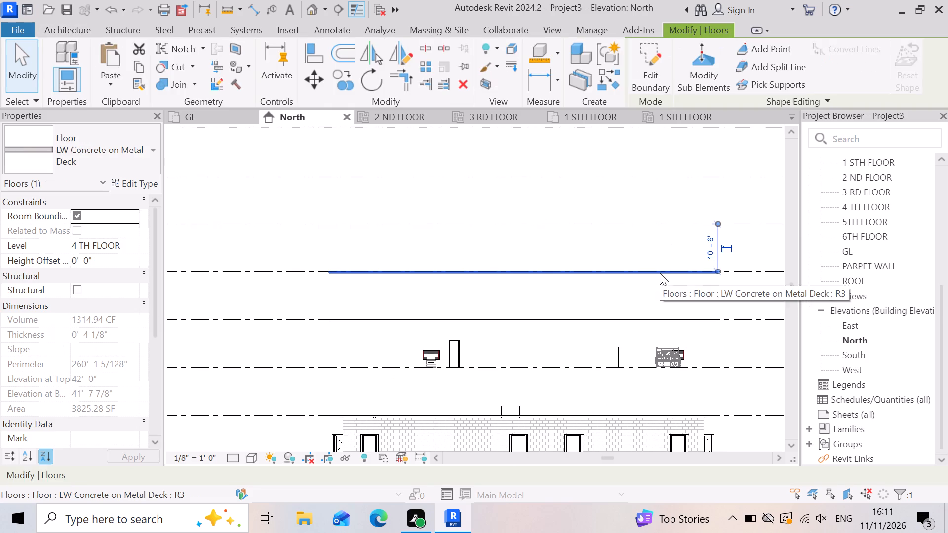
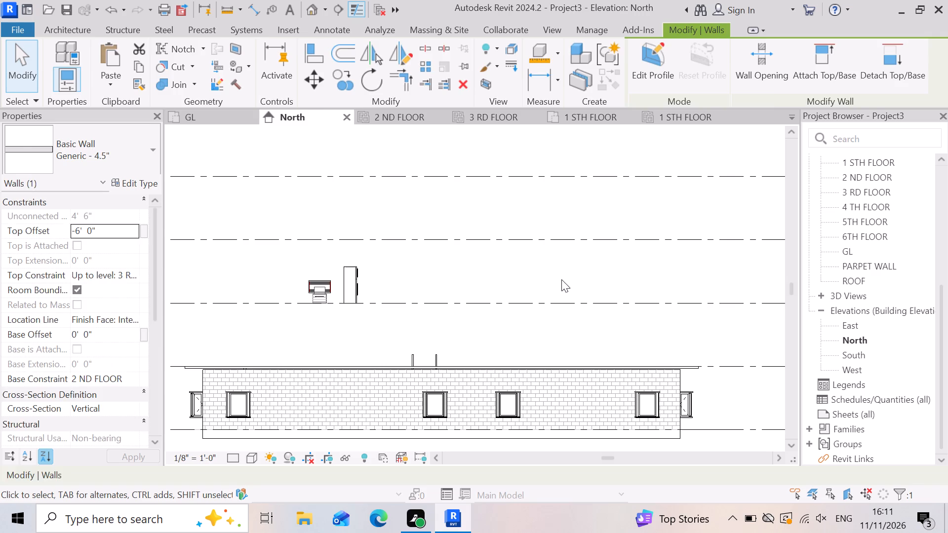
Select the leftover refrigerator hosted on the 2 ND FLOOR level in the North elevation.
scroll(372, 277, up, 3)
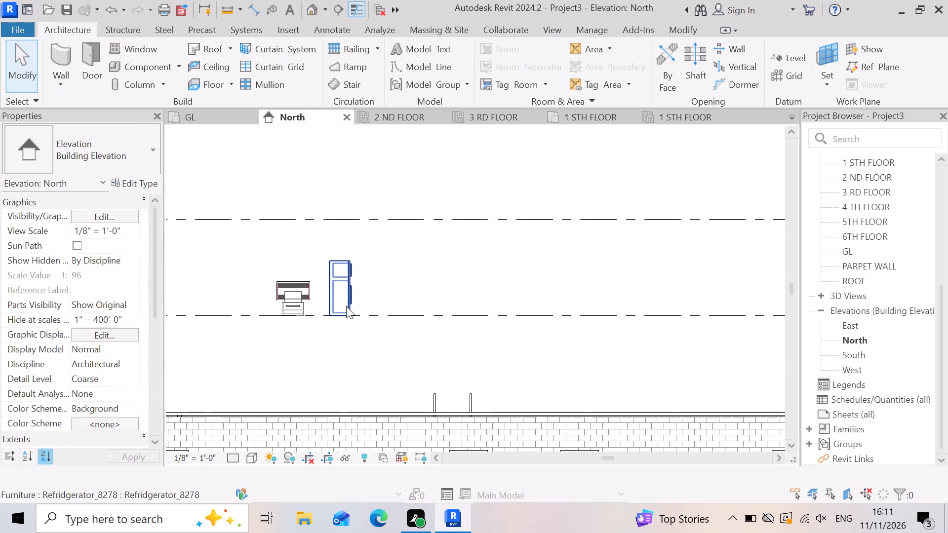
click(346, 306)
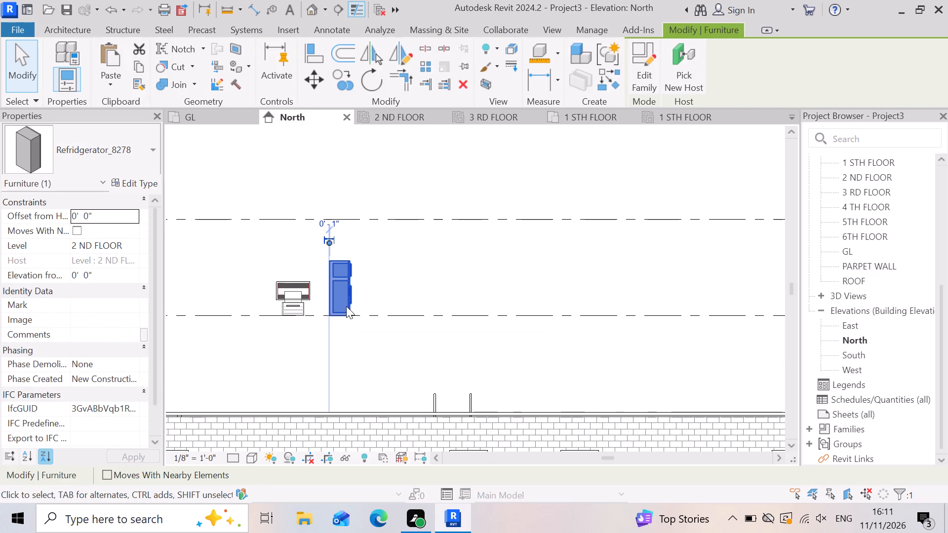
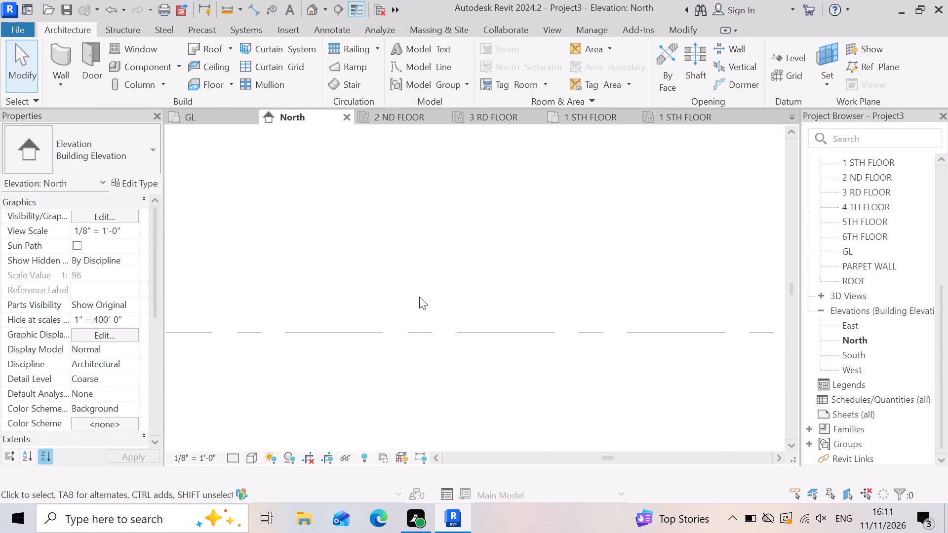
Reset the temporary hide/isolate in the 1 STH FLOOR floor plan so all hidden elements are shown again.
scroll(516, 319, down, 12)
scroll(539, 392, up, 3)
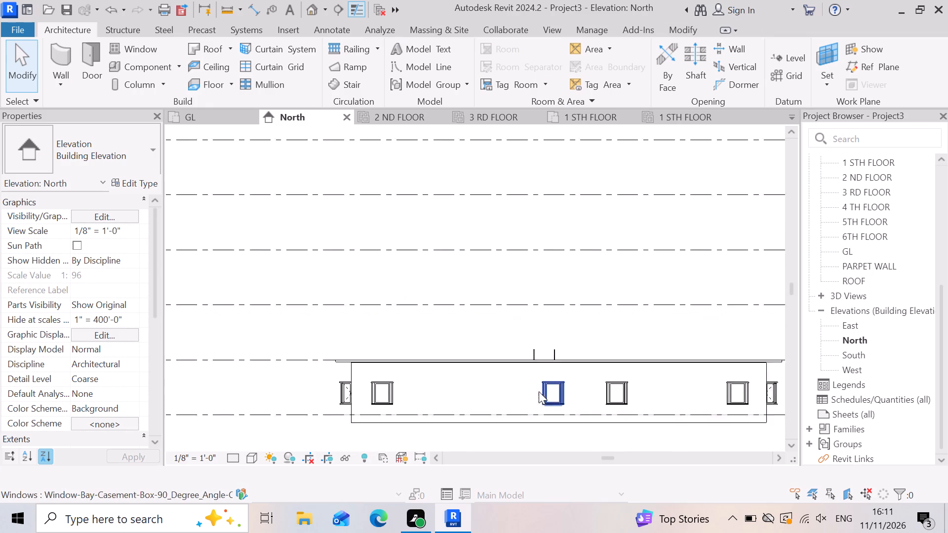
scroll(469, 340, down, 4)
scroll(610, 419, up, 2)
scroll(601, 374, up, 4)
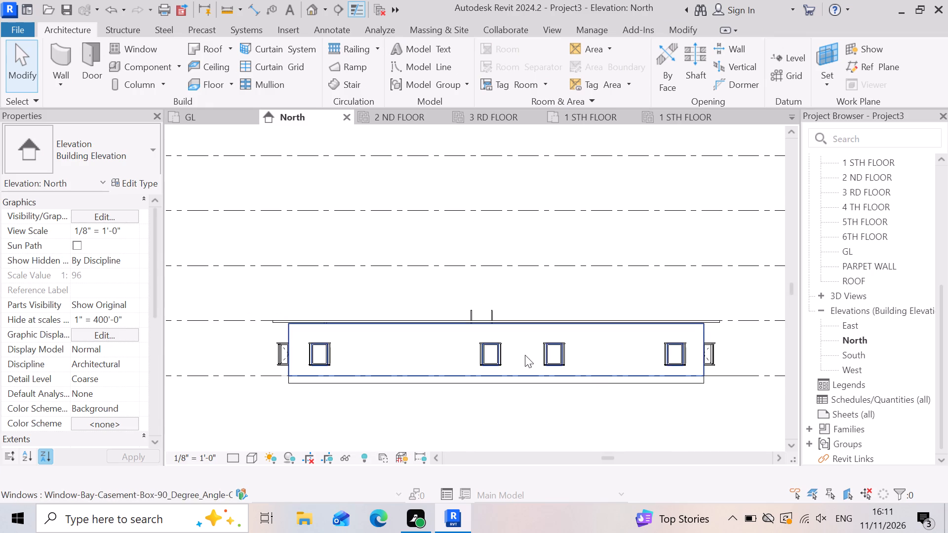
scroll(525, 355, down, 3)
scroll(423, 272, down, 3)
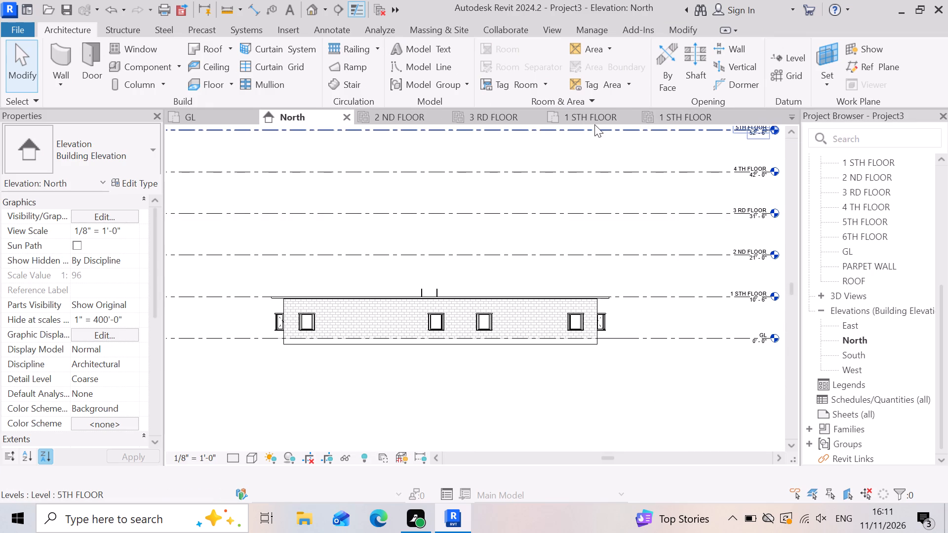
click(631, 111)
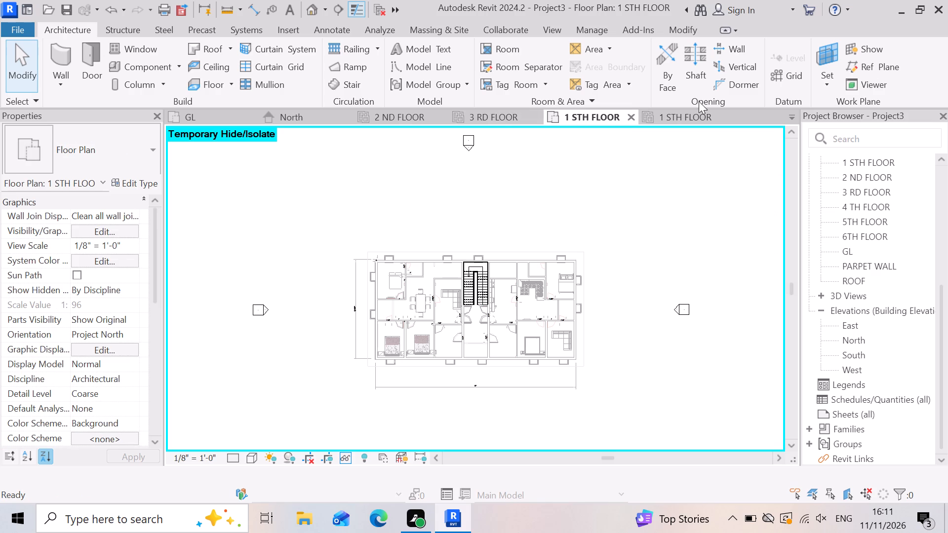
text(hr)
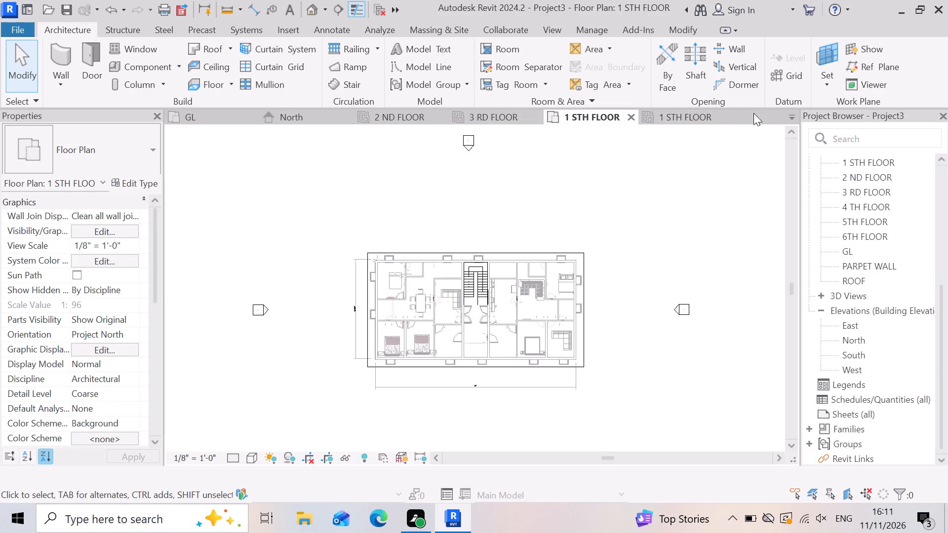
Close the 2 ND FLOOR and 3 RD FLOOR ceiling plans and the 1 STH FLOOR floor plan.
click(438, 120)
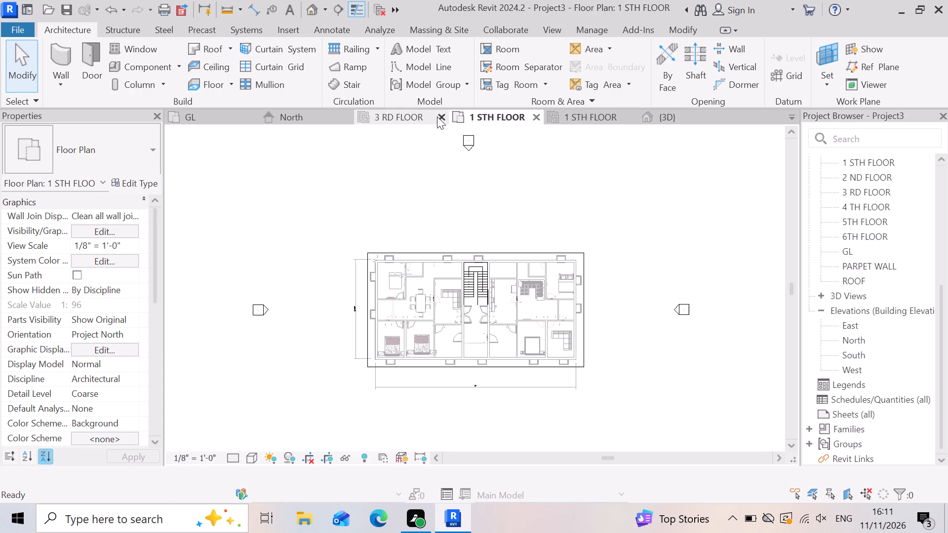
double_click(437, 116)
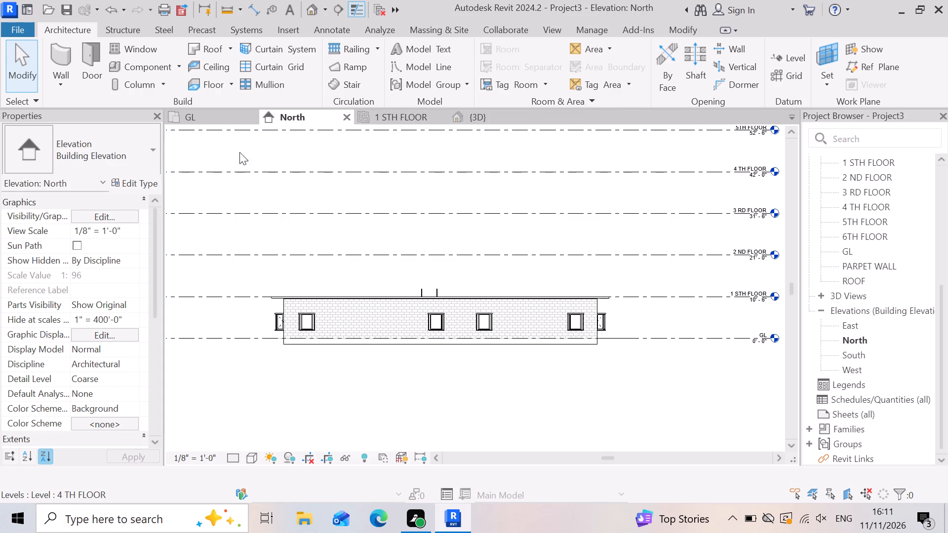
Examine the remaining ground storey and its 1 STH FLOOR slab in the 3D view.
click(492, 118)
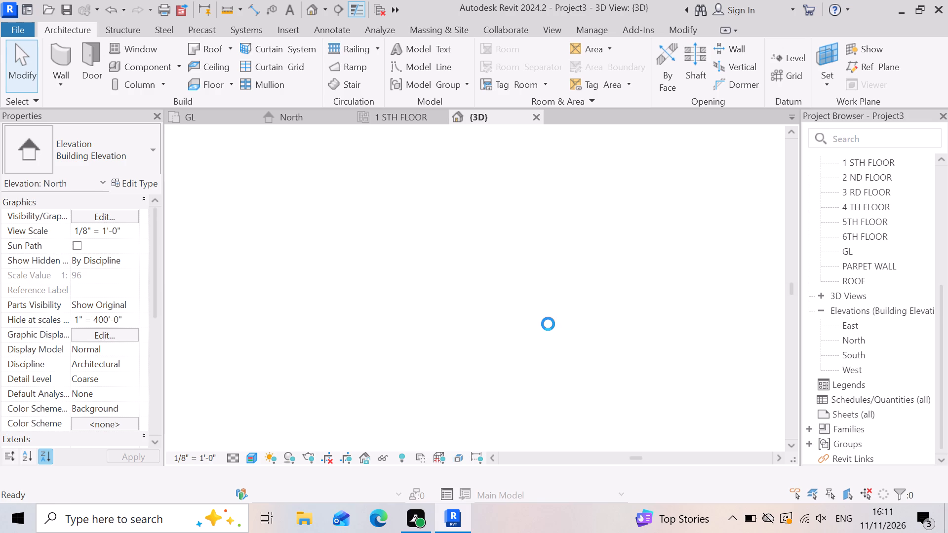
click(713, 403)
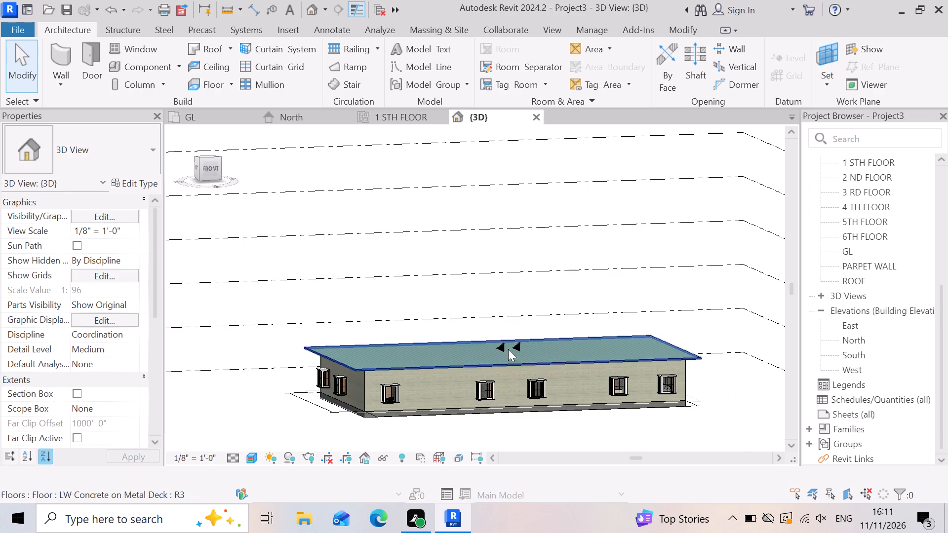
scroll(463, 333, up, 9)
scroll(491, 307, down, 7)
scroll(357, 371, up, 6)
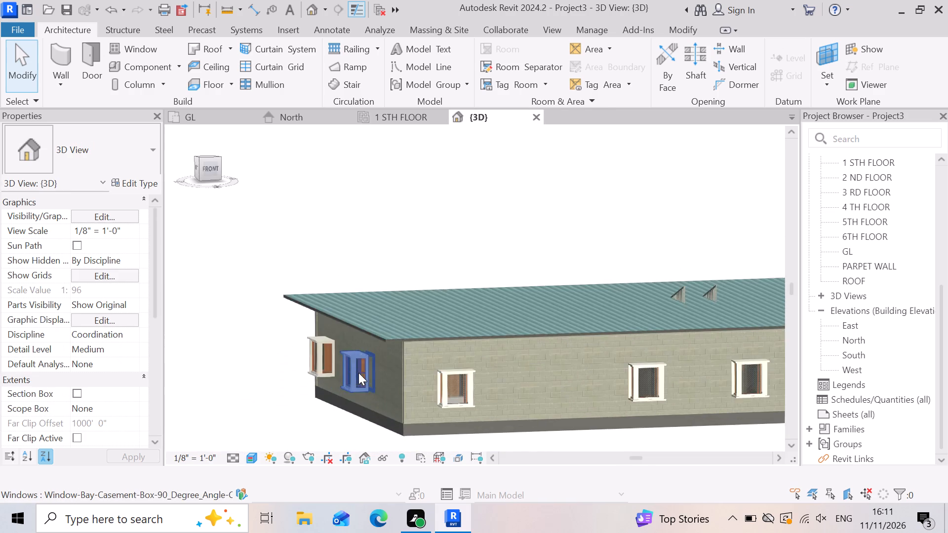
click(402, 318)
scroll(351, 322, down, 4)
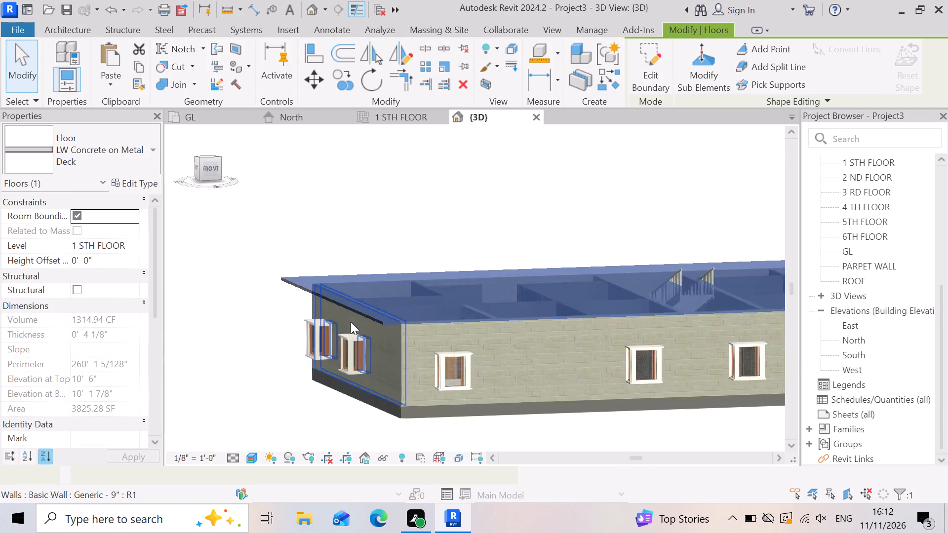
scroll(351, 322, down, 6)
scroll(635, 354, up, 3)
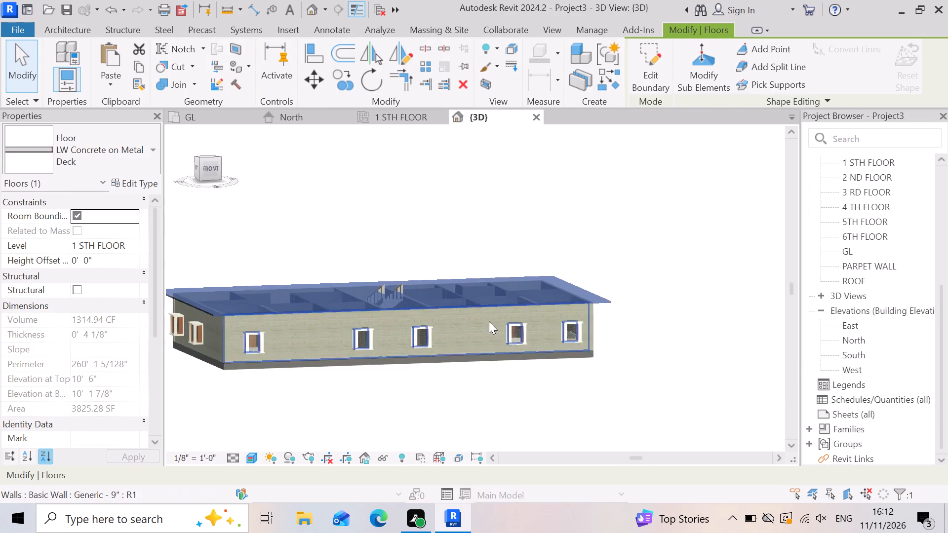
scroll(482, 322, up, 5)
scroll(374, 300, up, 3)
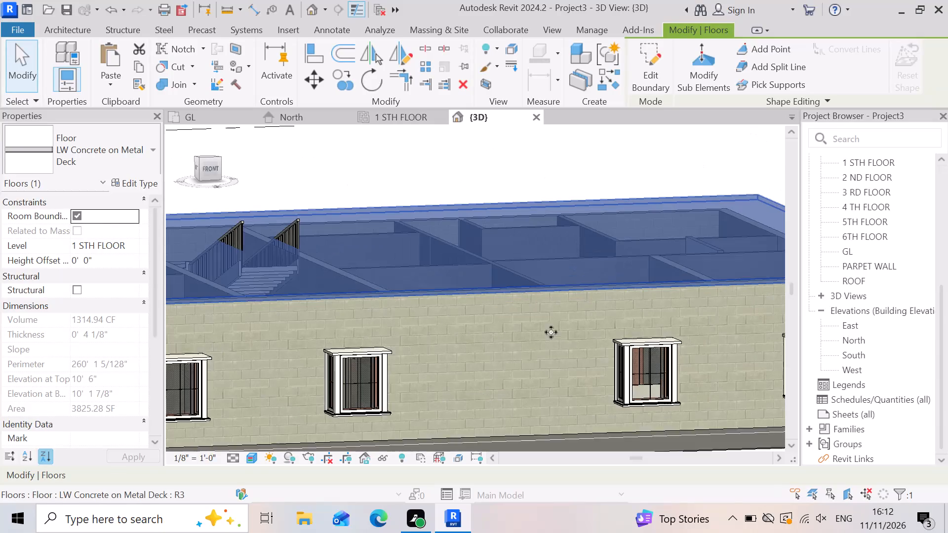
scroll(569, 333, down, 6)
scroll(618, 400, down, 2)
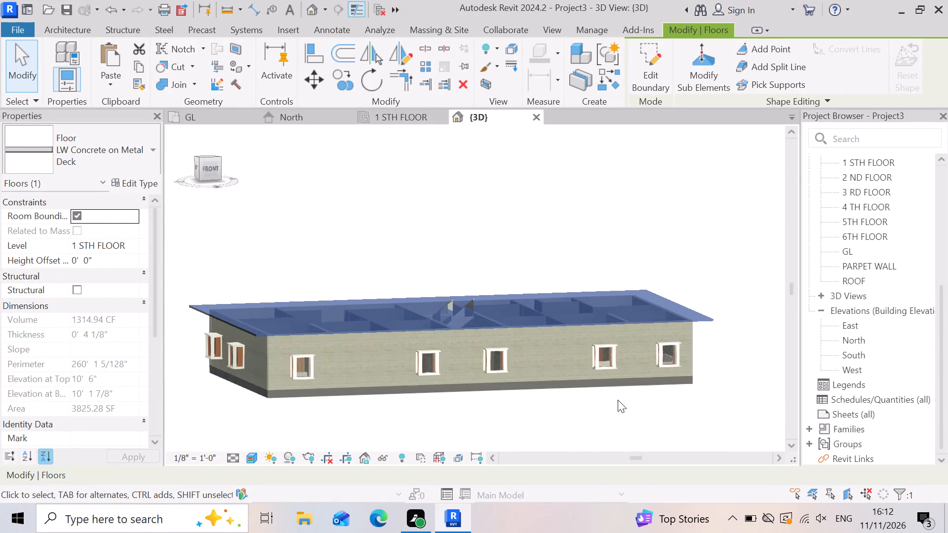
key(Escape)
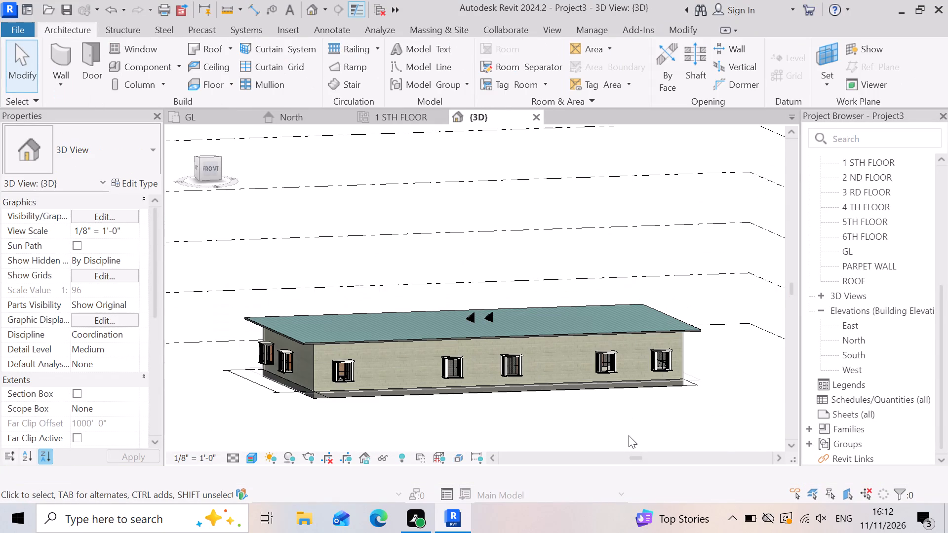
Delete the LW Concrete on Metal Deck floor slab on the 1 STH FLOOR level in the 3D view.
scroll(338, 299, up, 3)
scroll(370, 380, up, 3)
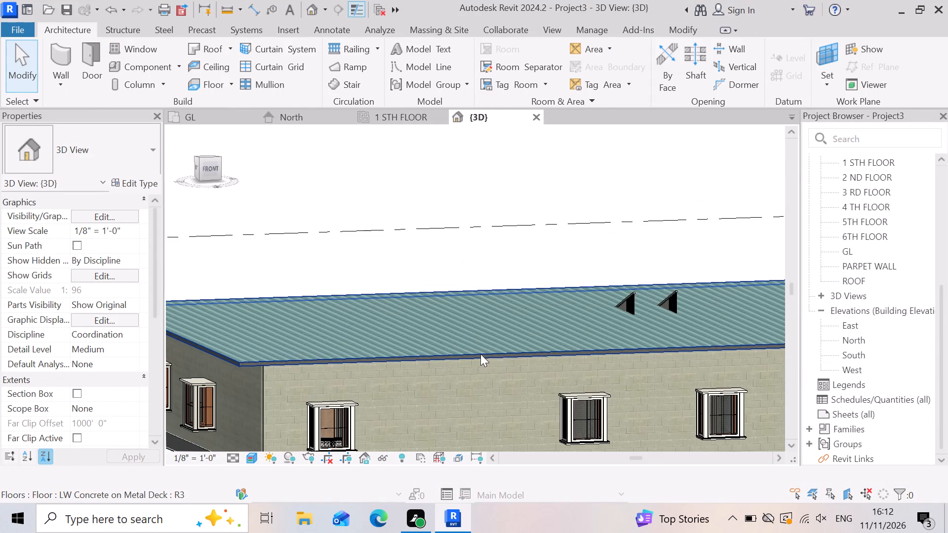
click(482, 352)
scroll(513, 338, down, 8)
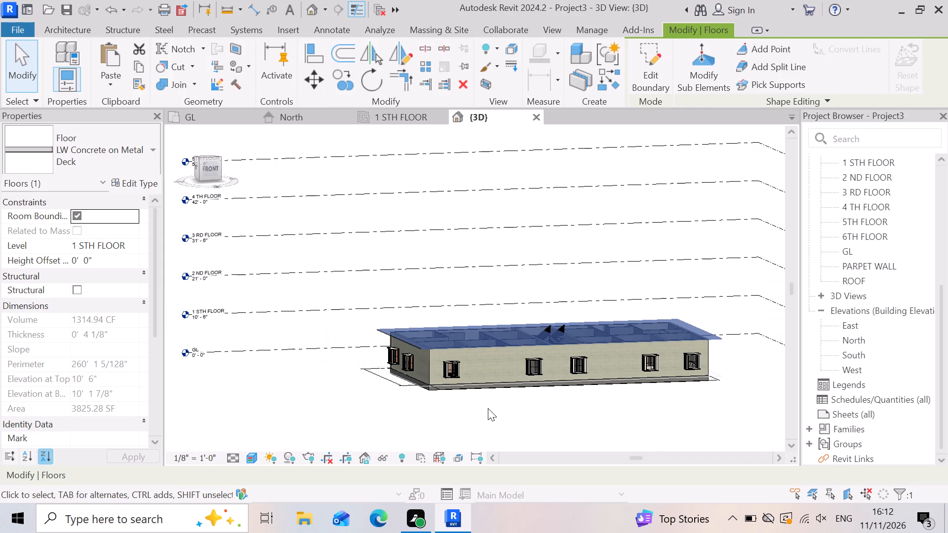
key(Delete)
scroll(546, 300, up, 4)
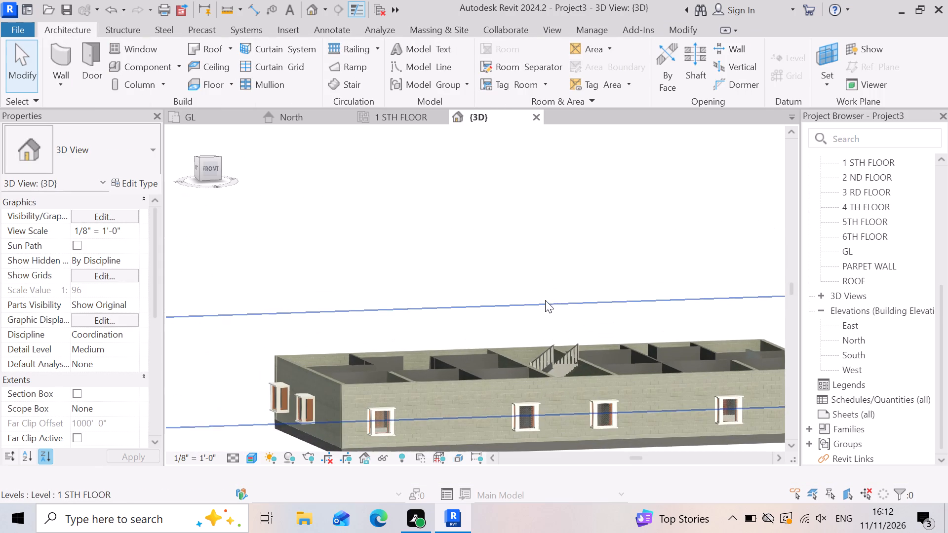
Check the GL floor plan, the North elevation and the 1 STH FLOOR ceiling plan for the remaining building elements.
click(210, 119)
click(563, 432)
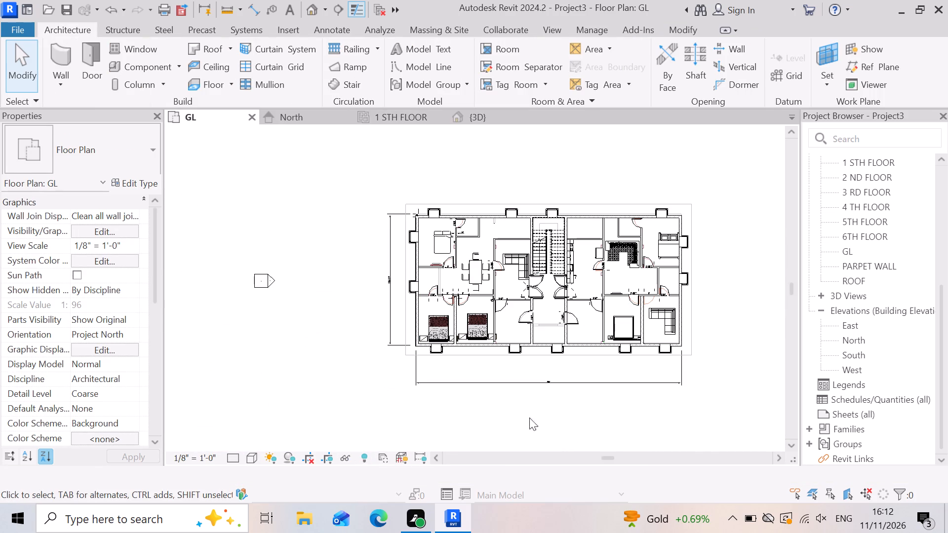
scroll(387, 311, down, 3)
double_click(868, 342)
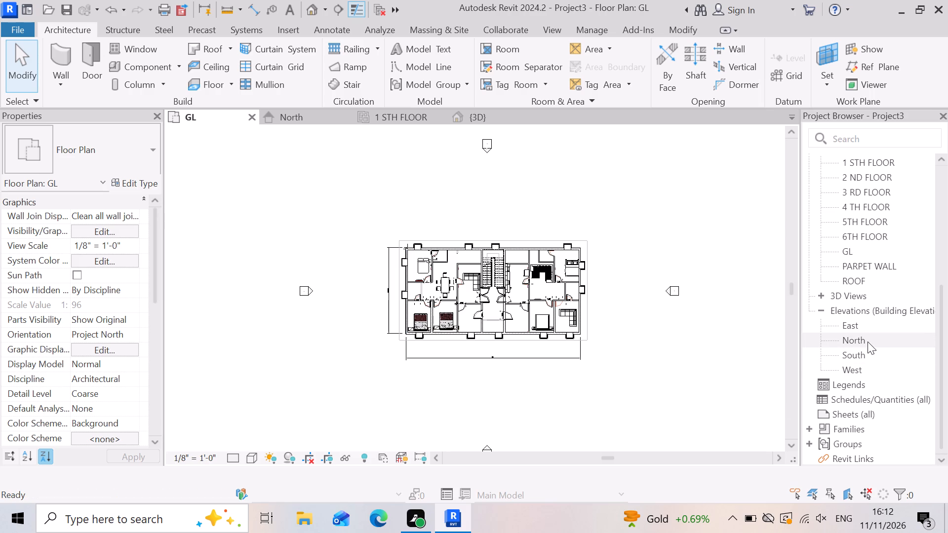
click(586, 383)
scroll(433, 334, up, 3)
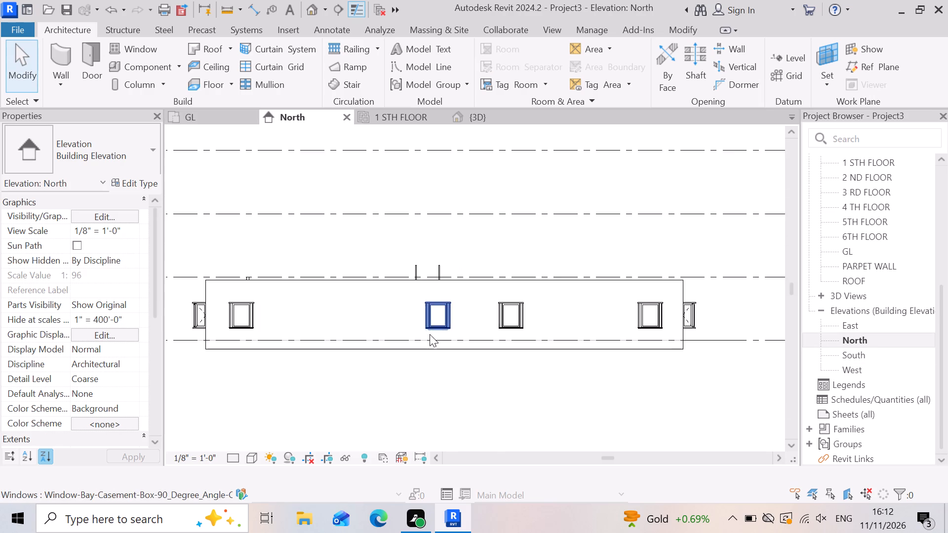
scroll(430, 334, up, 3)
scroll(563, 380, down, 4)
scroll(336, 339, up, 3)
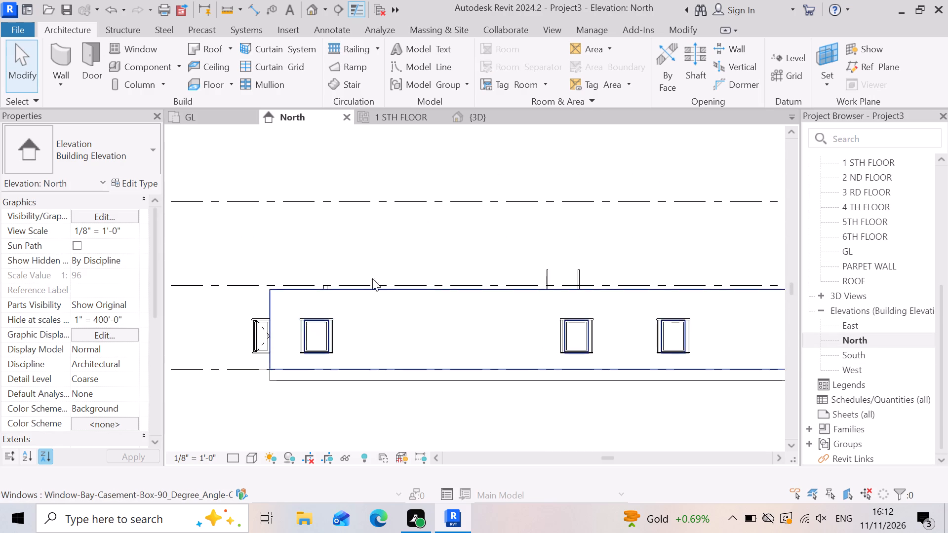
click(412, 117)
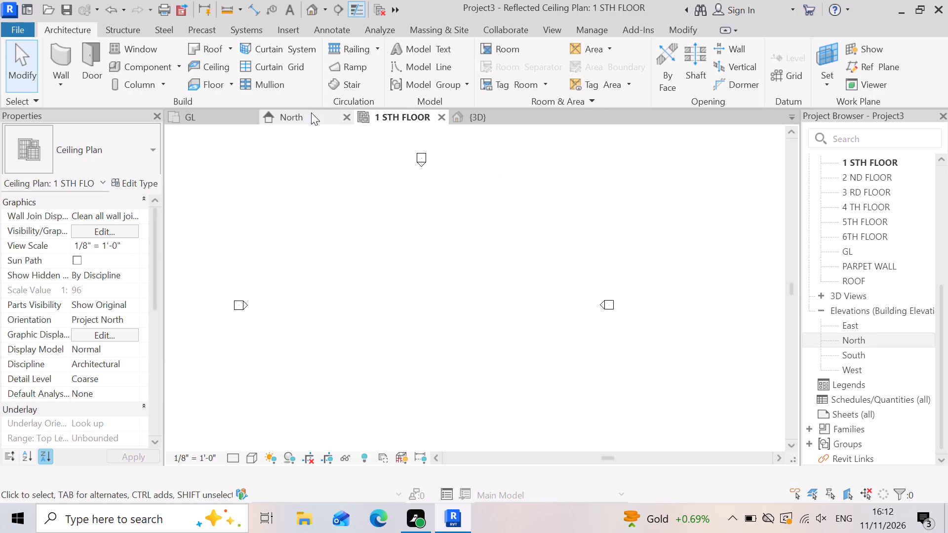
click(308, 114)
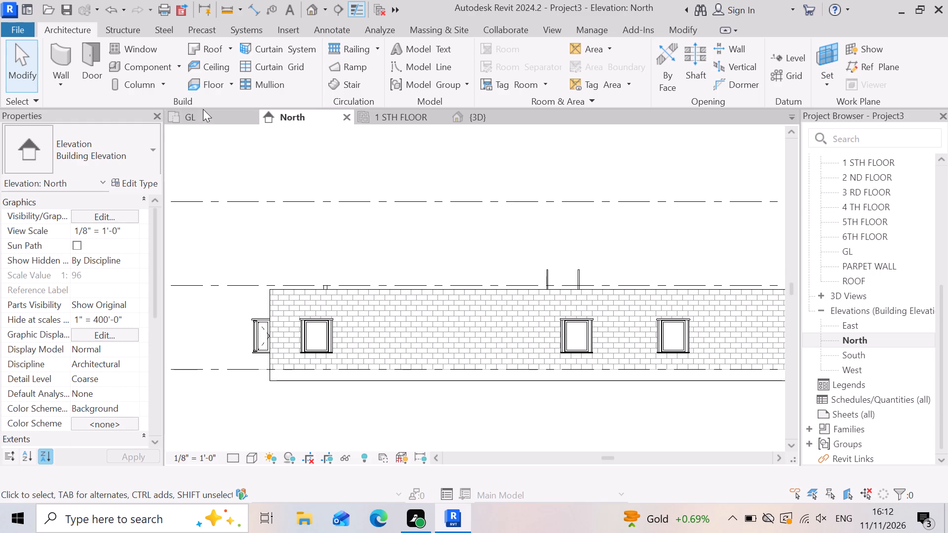
click(203, 109)
scroll(417, 239, down, 3)
scroll(427, 302, up, 3)
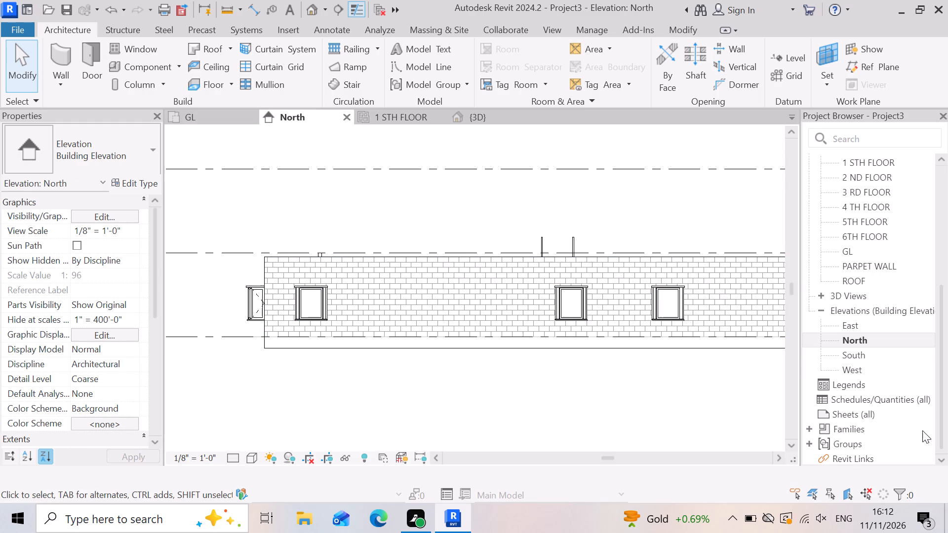
Open the GL reflected ceiling plan.
scroll(903, 352, down, 6)
scroll(850, 245, up, 3)
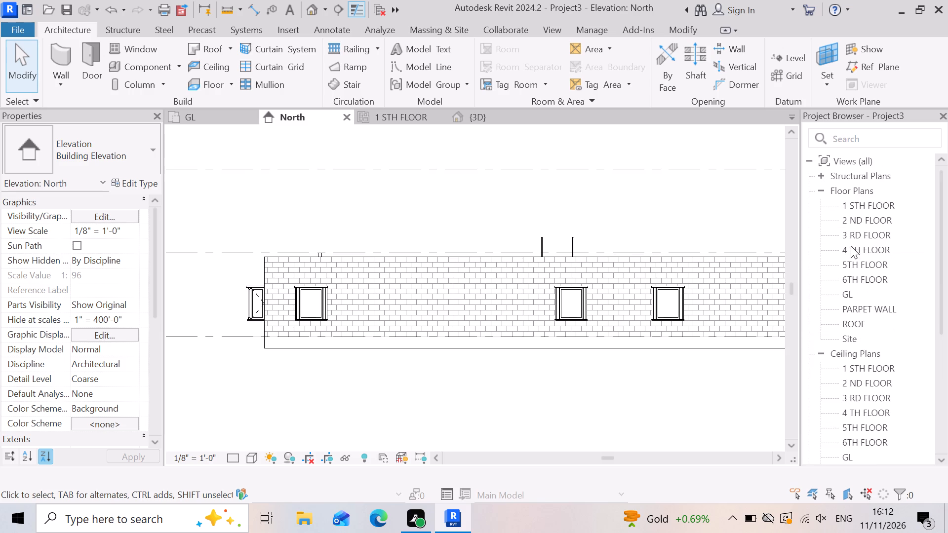
scroll(848, 371, down, 2)
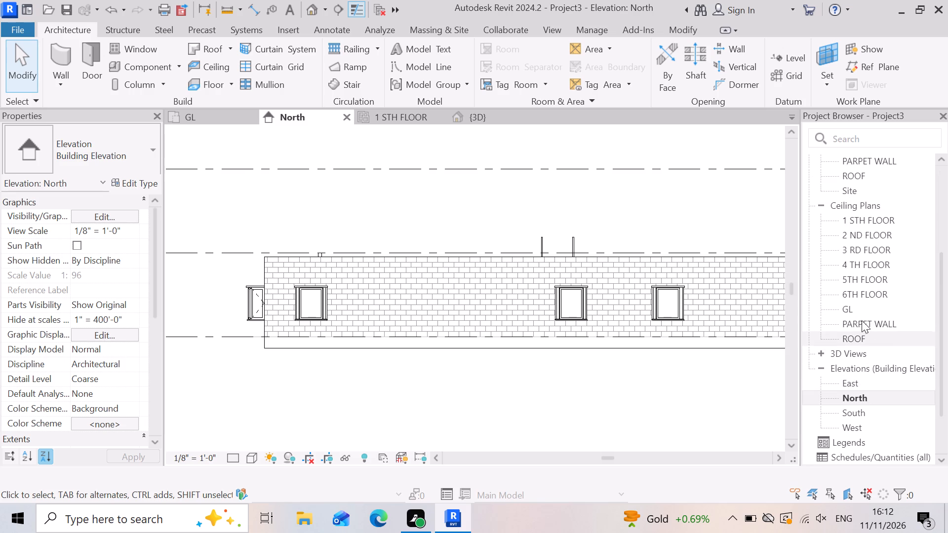
double_click(855, 303)
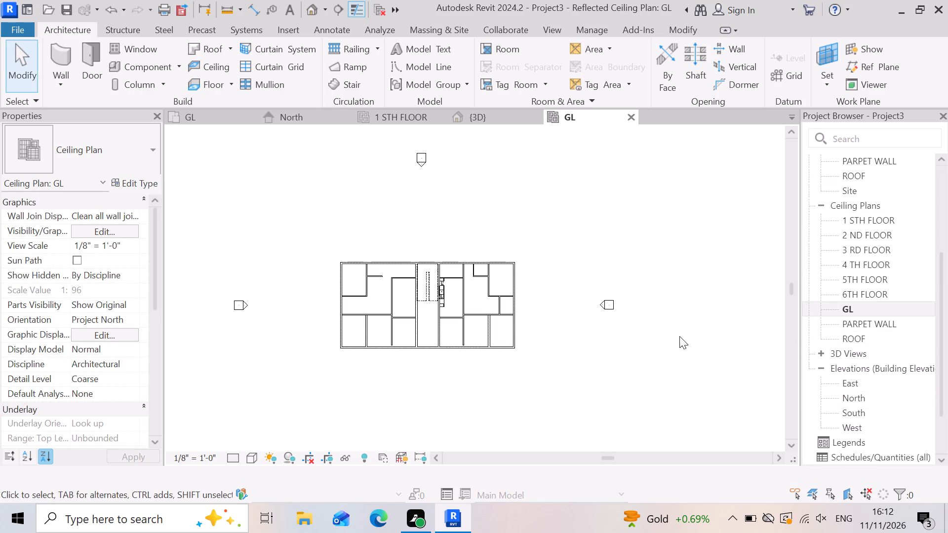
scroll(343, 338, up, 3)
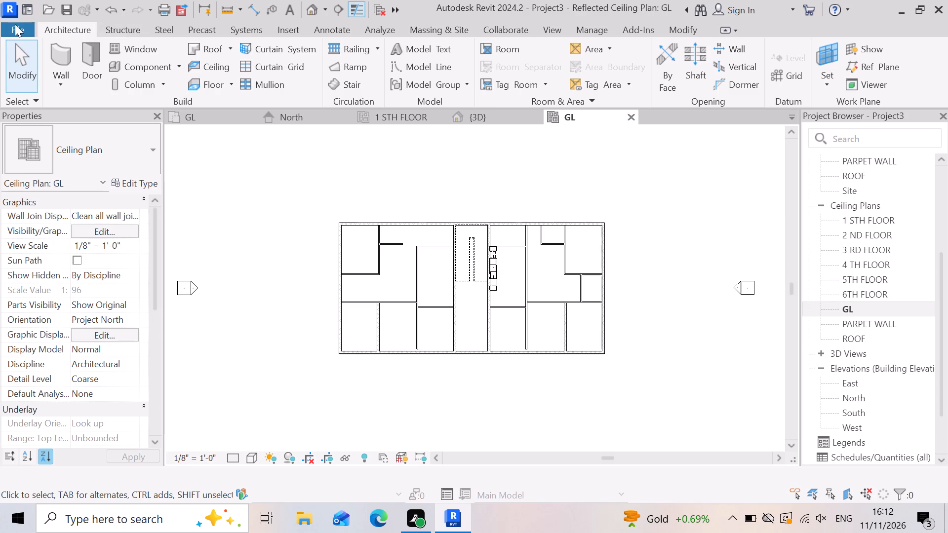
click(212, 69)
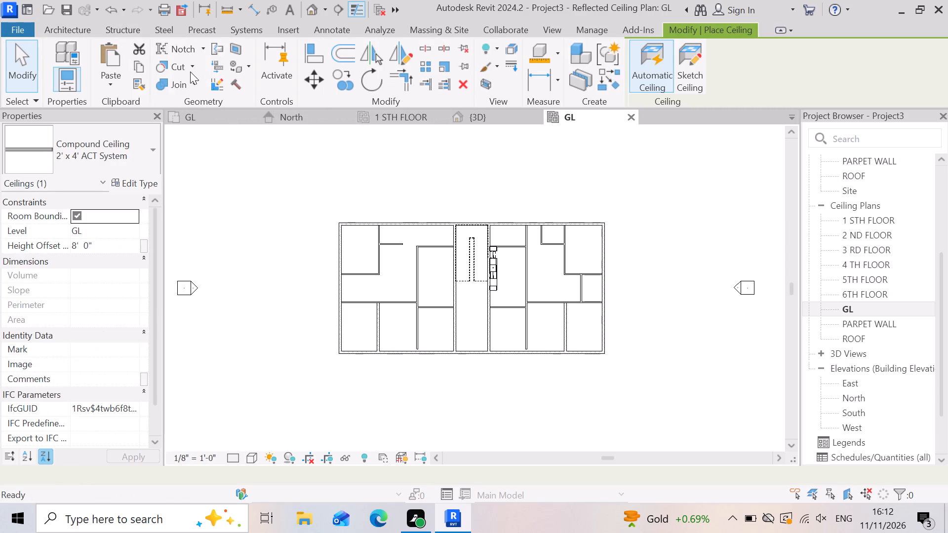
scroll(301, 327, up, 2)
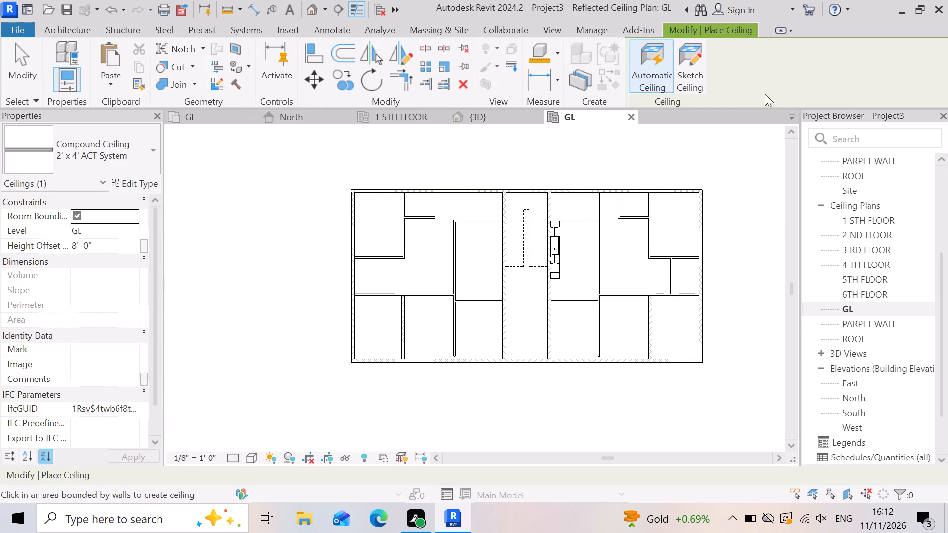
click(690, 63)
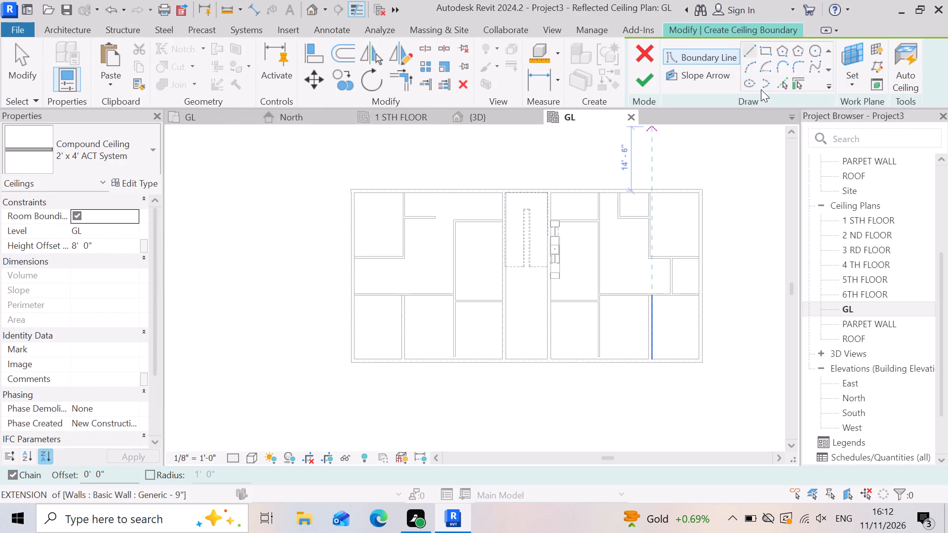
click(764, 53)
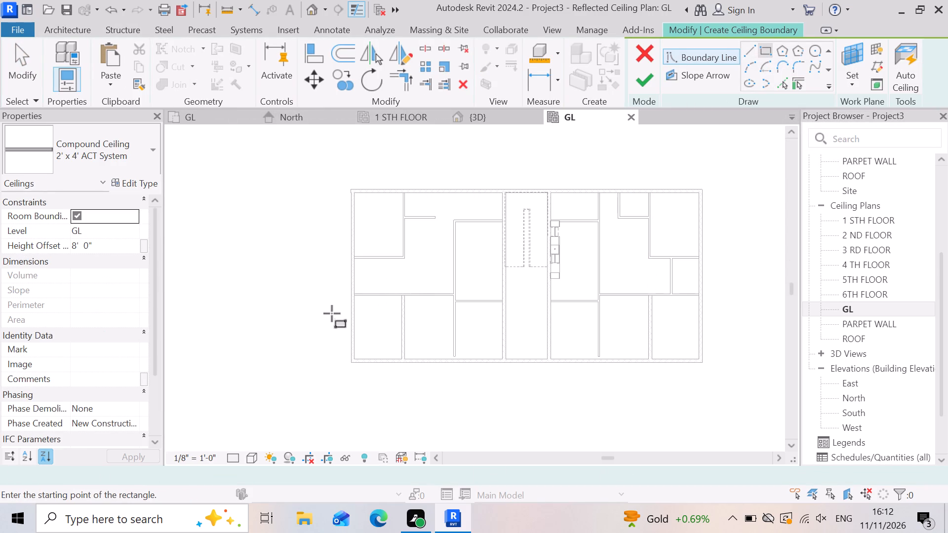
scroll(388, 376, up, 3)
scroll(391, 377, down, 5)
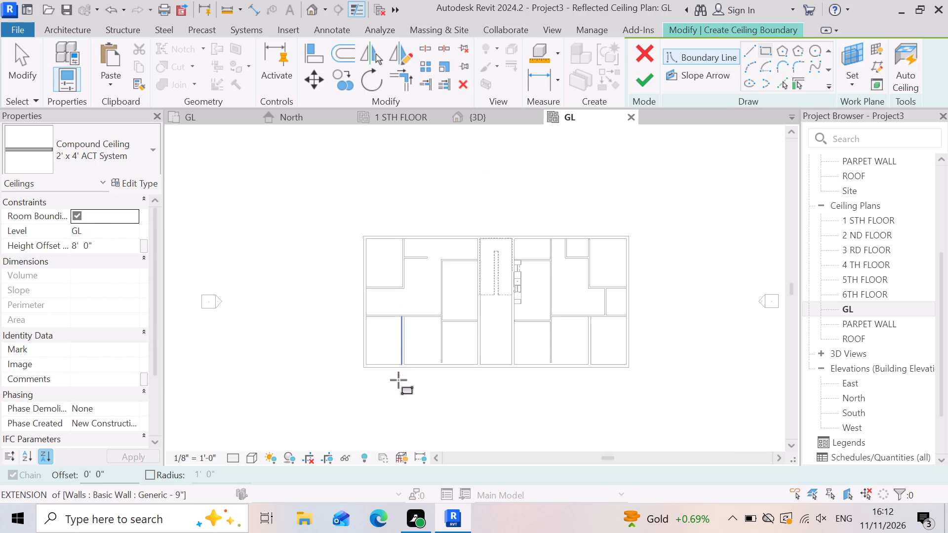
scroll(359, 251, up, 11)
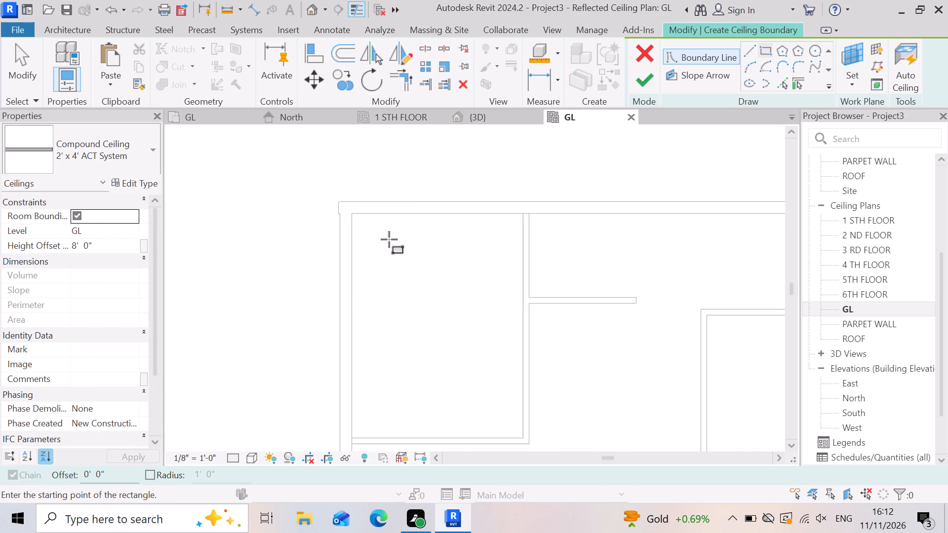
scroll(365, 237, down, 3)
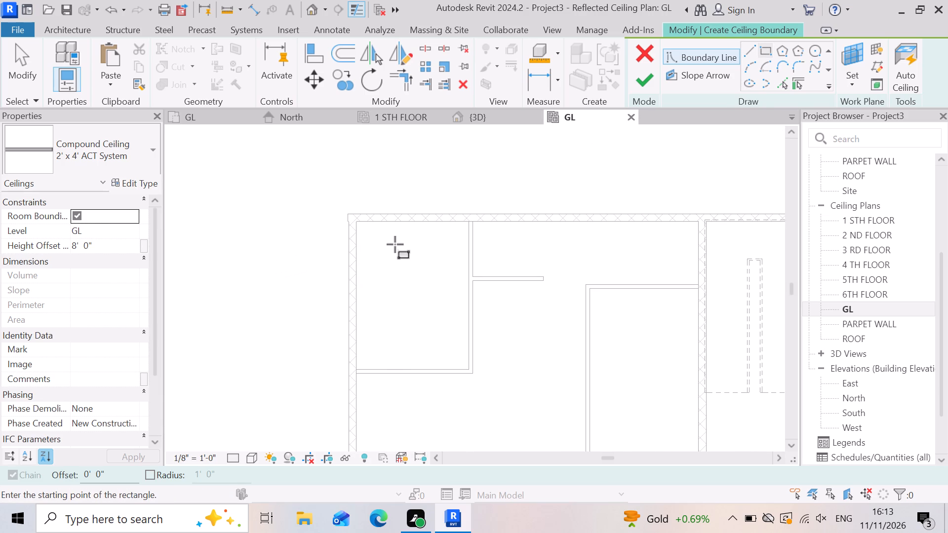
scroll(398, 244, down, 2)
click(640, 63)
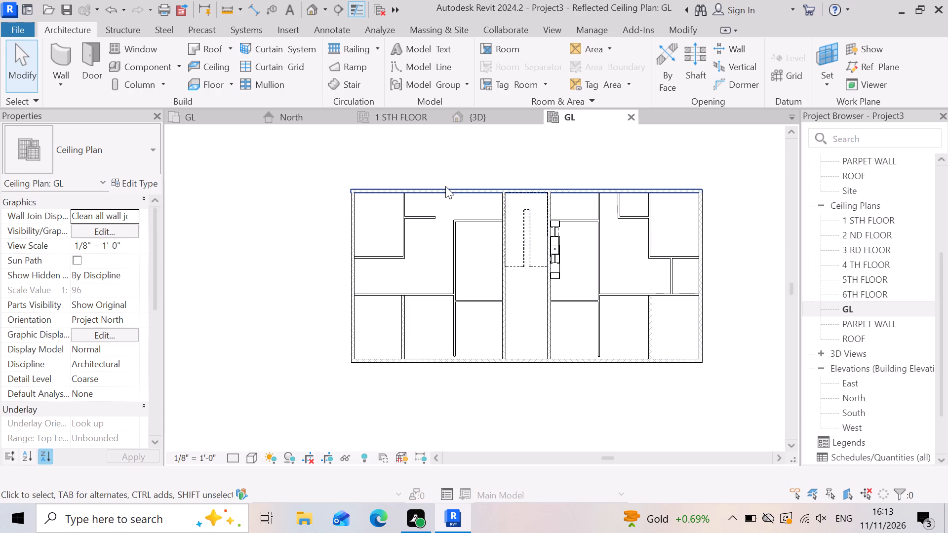
Select the whole ground storey in the GL ceiling plan and check its element categories with Filter.
click(399, 368)
click(370, 382)
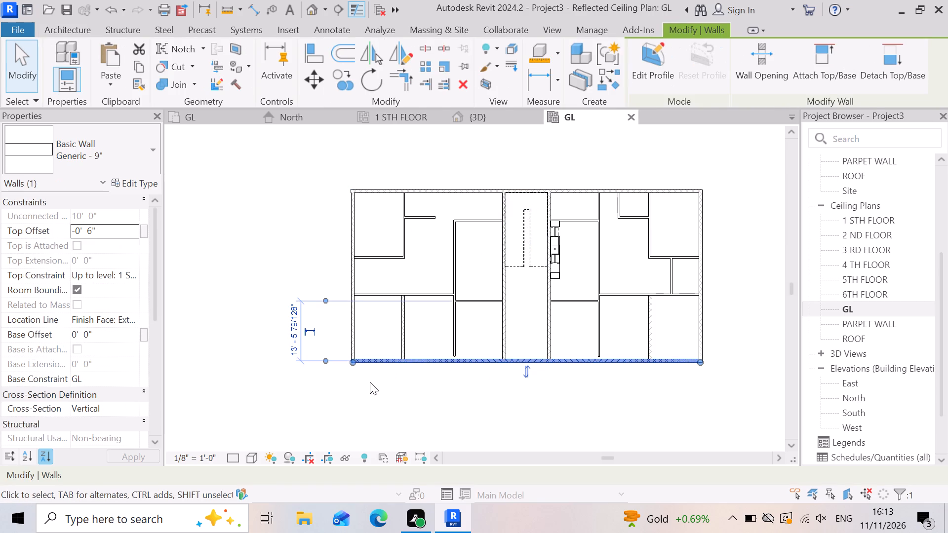
scroll(388, 314, down, 3)
drag(334, 381, 395, 270)
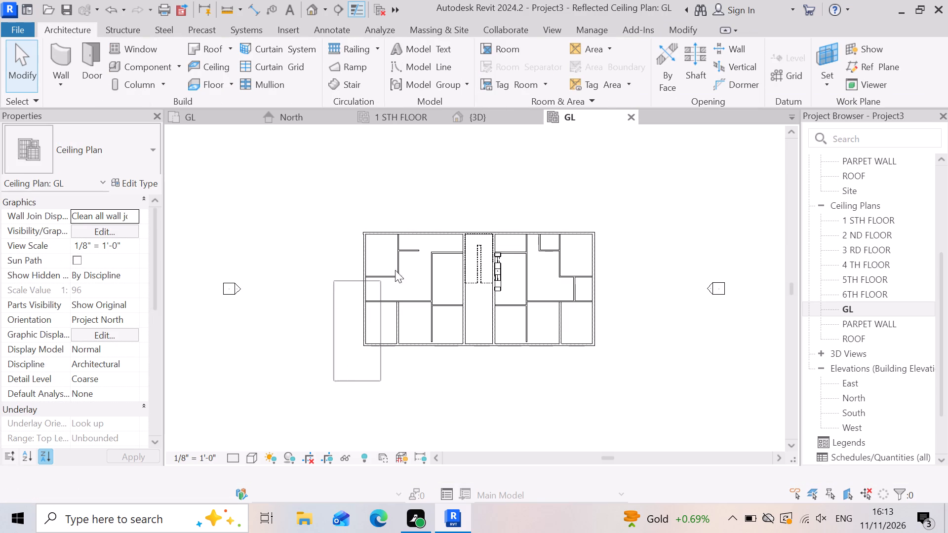
drag(395, 270, 620, 199)
click(620, 199)
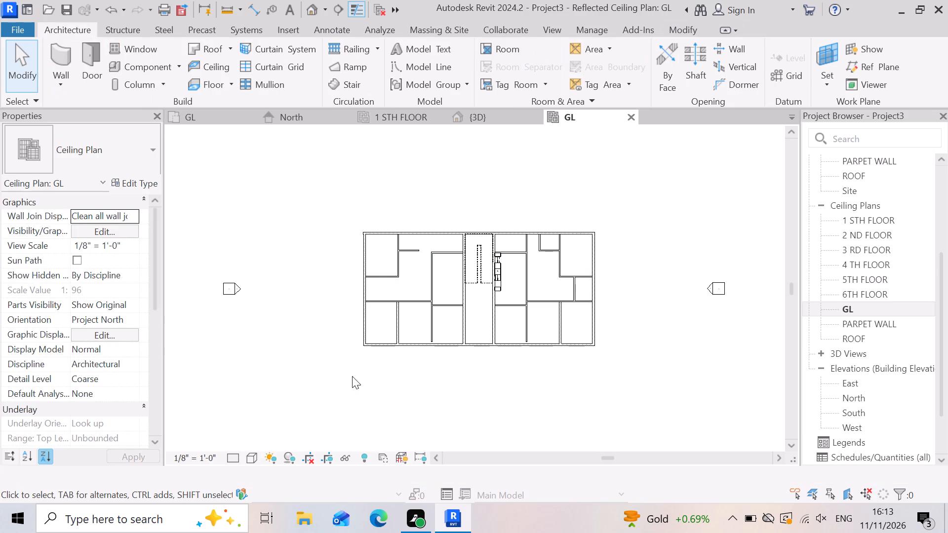
drag(340, 355, 630, 186)
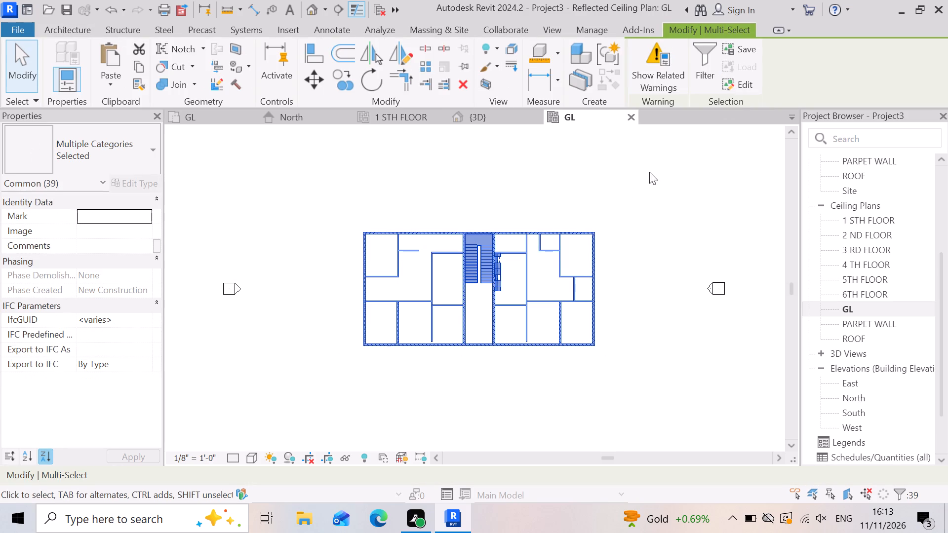
click(691, 46)
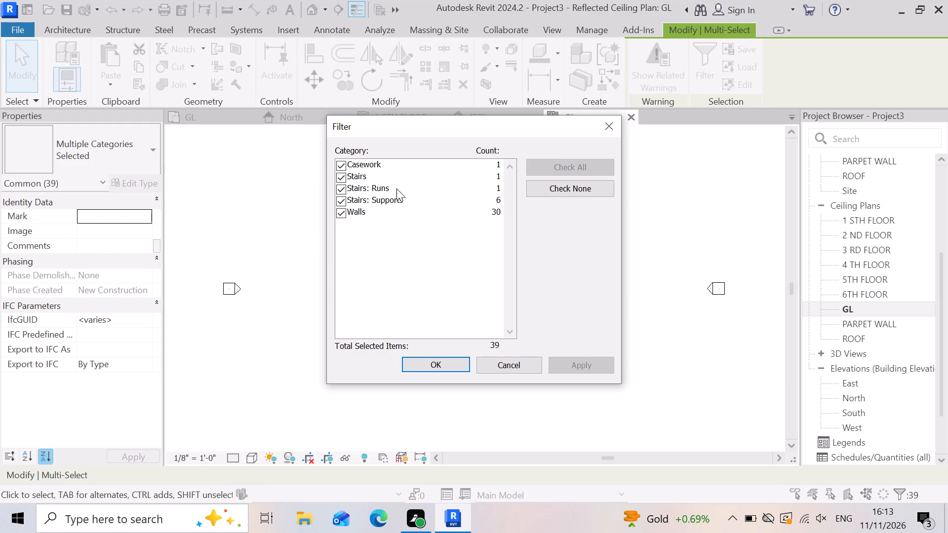
click(604, 122)
click(660, 336)
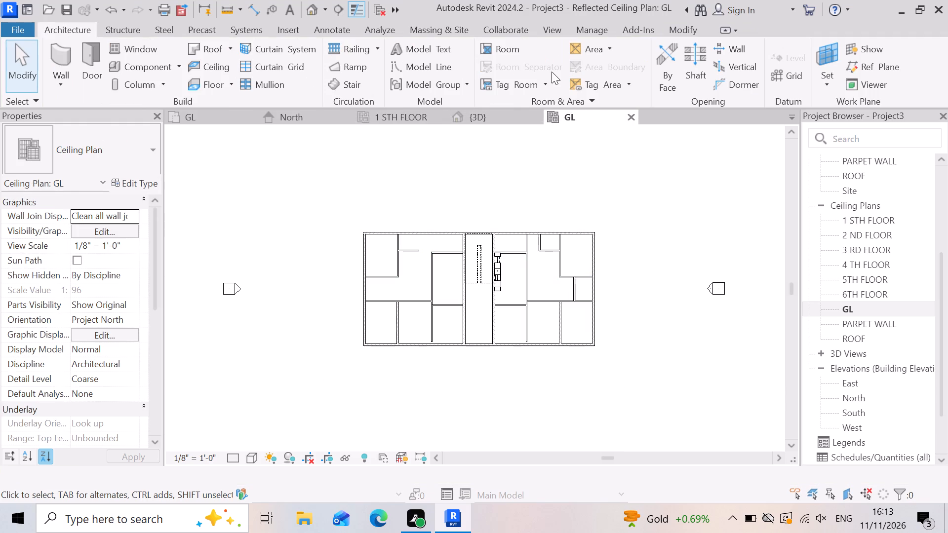
Sketch a rectangular 2' x 4' ACT System ceiling on the GL level, with its boundary offset 2' outside the exterior wall corners.
click(219, 71)
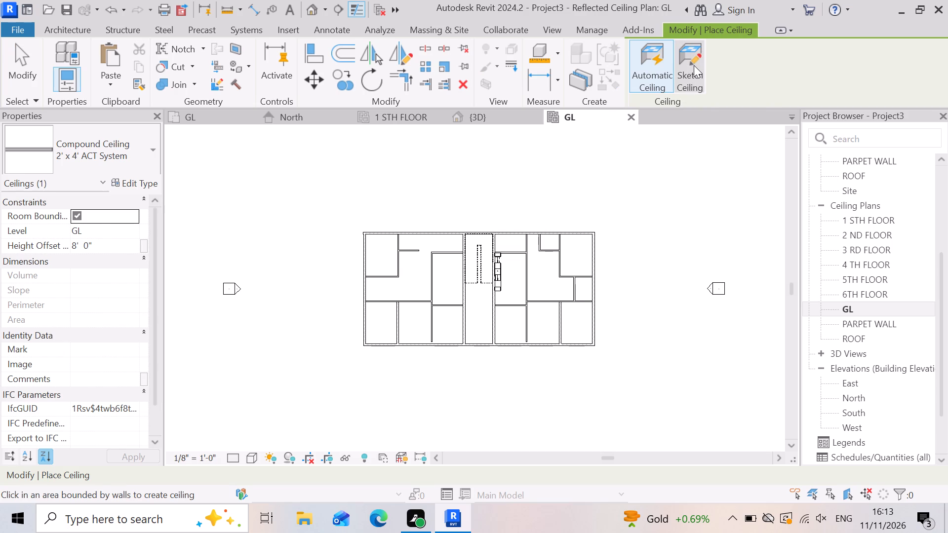
click(694, 65)
click(762, 45)
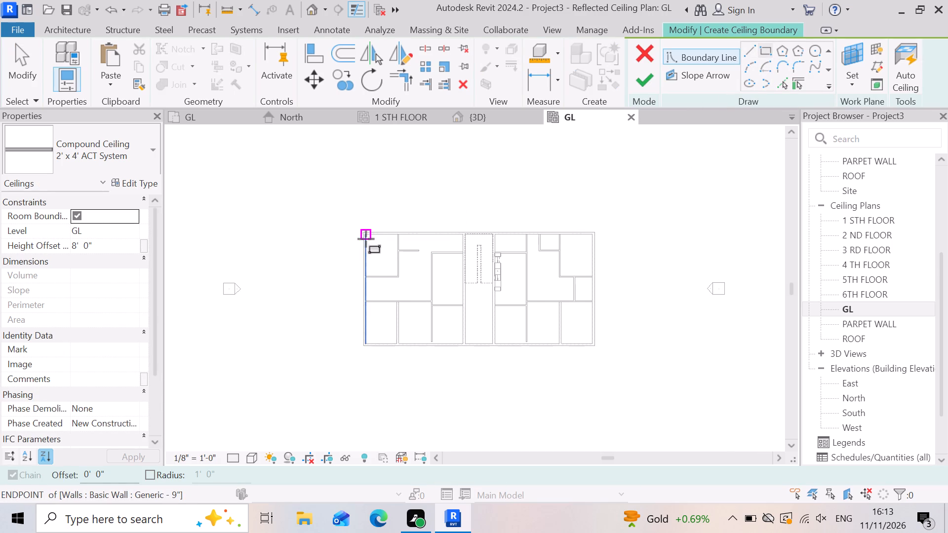
scroll(366, 239, up, 6)
click(361, 223)
scroll(361, 218, down, 4)
scroll(613, 376, up, 3)
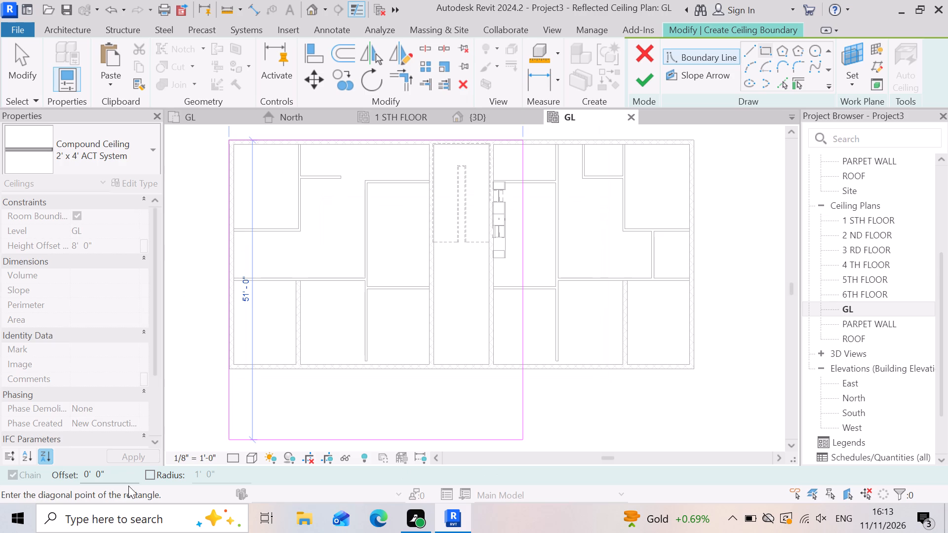
drag(125, 476, 36, 458)
key(2)
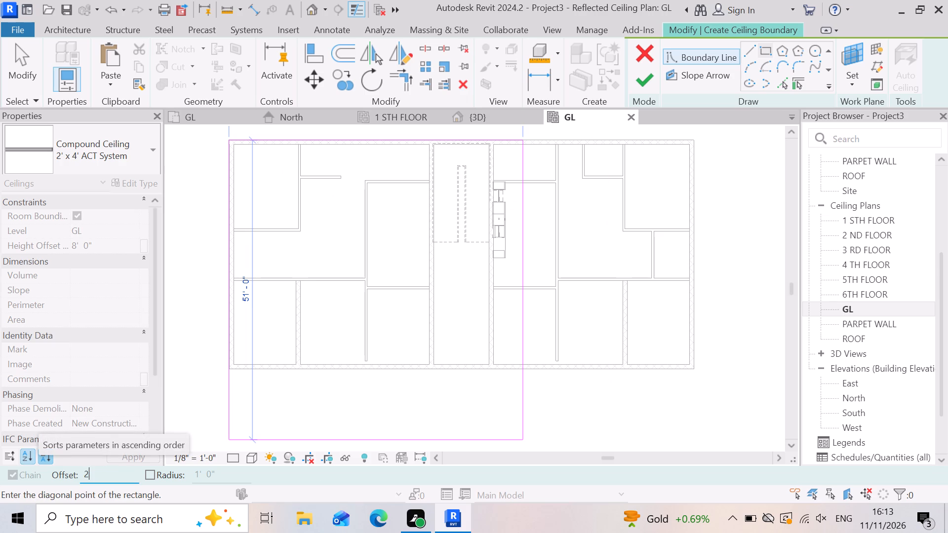
key(apostrophe)
key(Return)
scroll(371, 343, down, 2)
scroll(581, 381, up, 7)
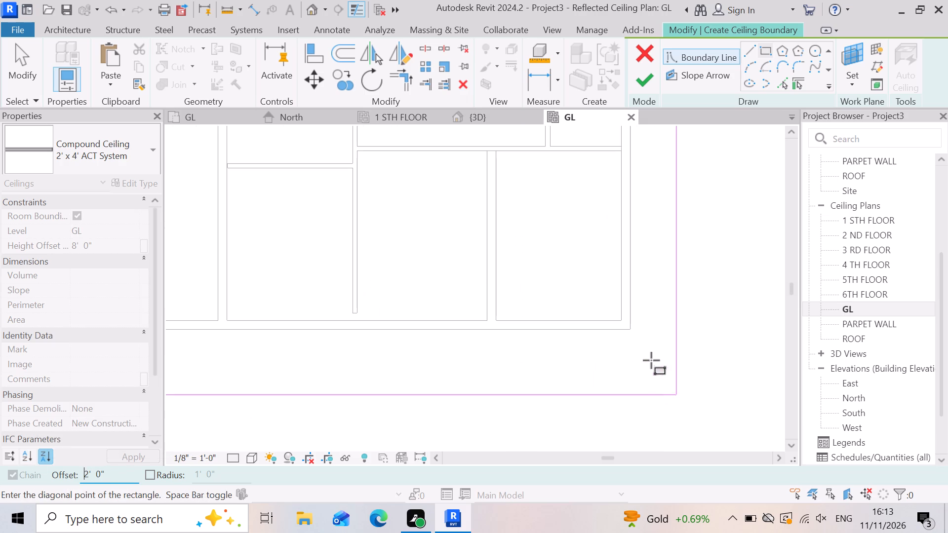
scroll(651, 338, up, 6)
click(600, 319)
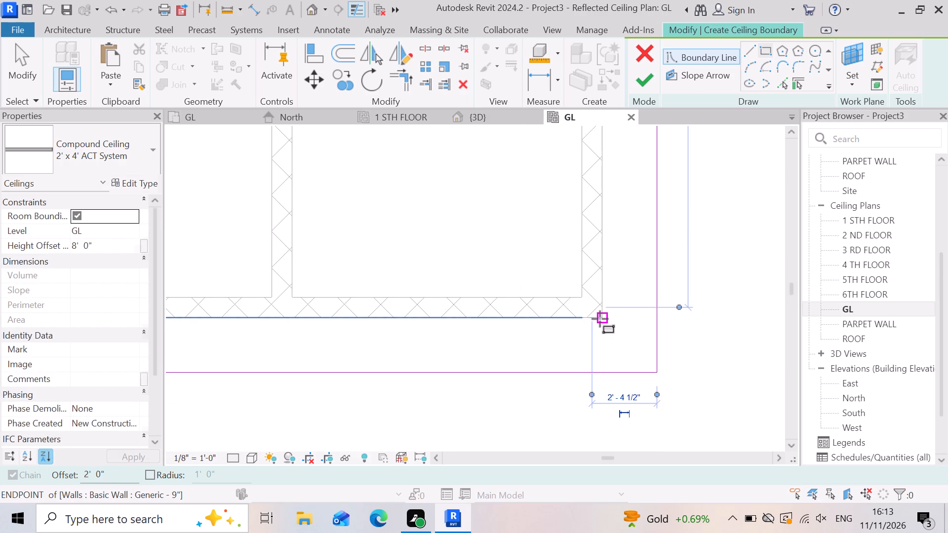
scroll(613, 353, down, 13)
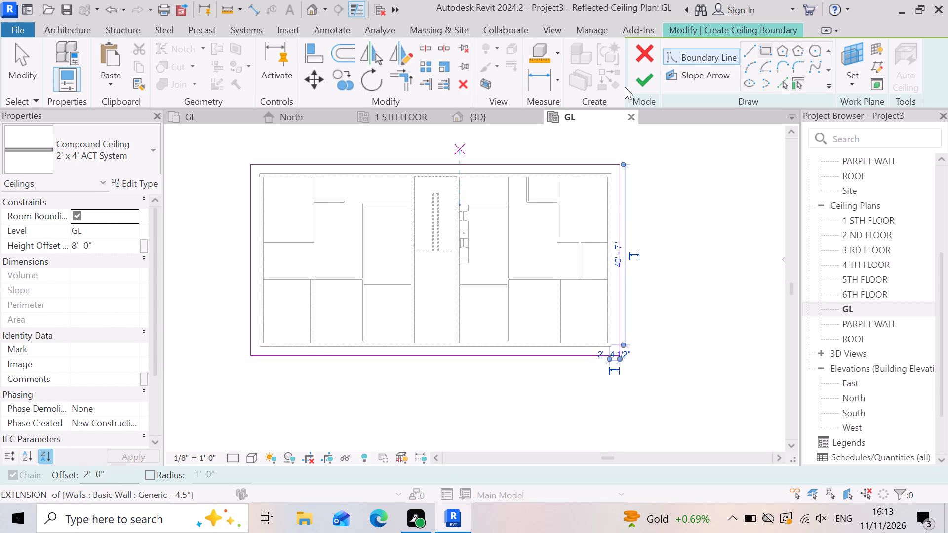
click(641, 82)
scroll(447, 287, down, 4)
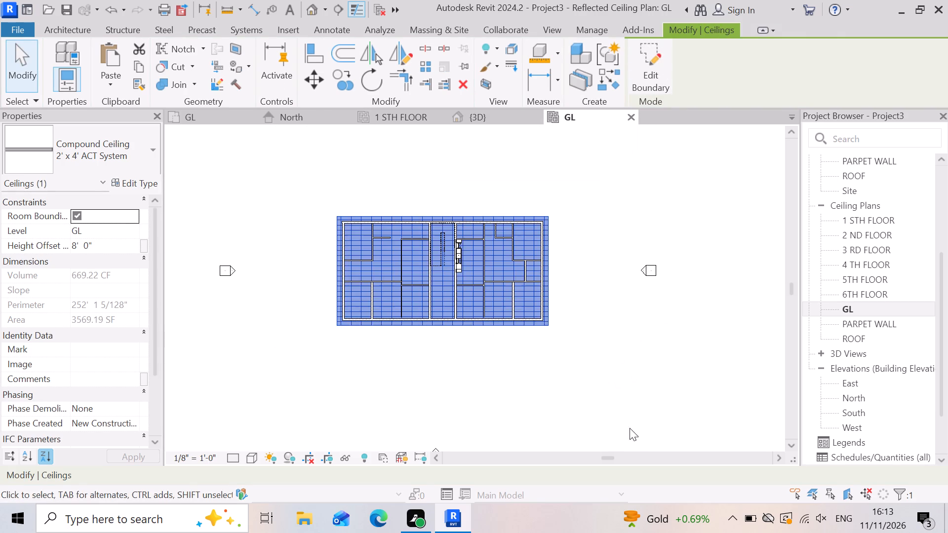
click(642, 407)
key(Escape)
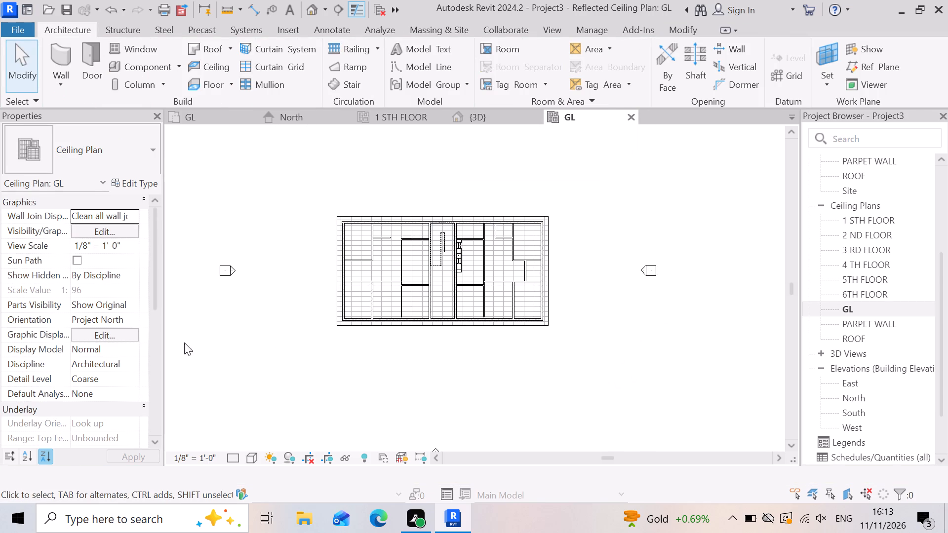
Examine the new ceiling and its overhang around the ground storey walls in the 3D view.
scroll(374, 298, up, 5)
scroll(561, 356, down, 6)
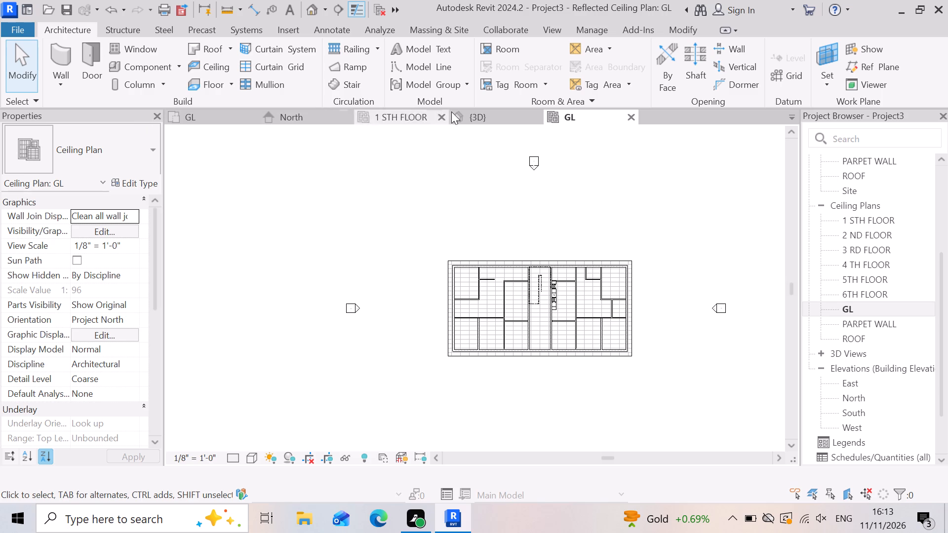
click(495, 119)
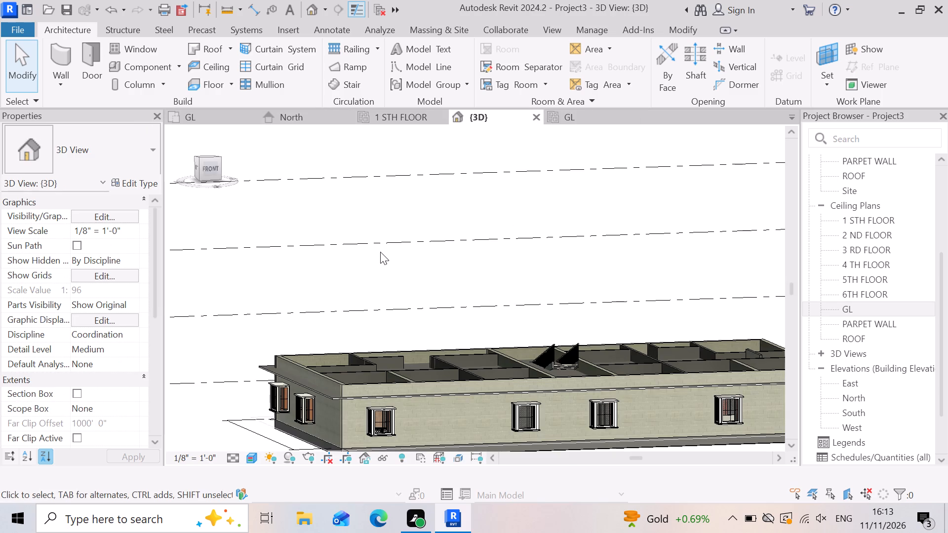
scroll(449, 289, down, 6)
scroll(483, 329, up, 2)
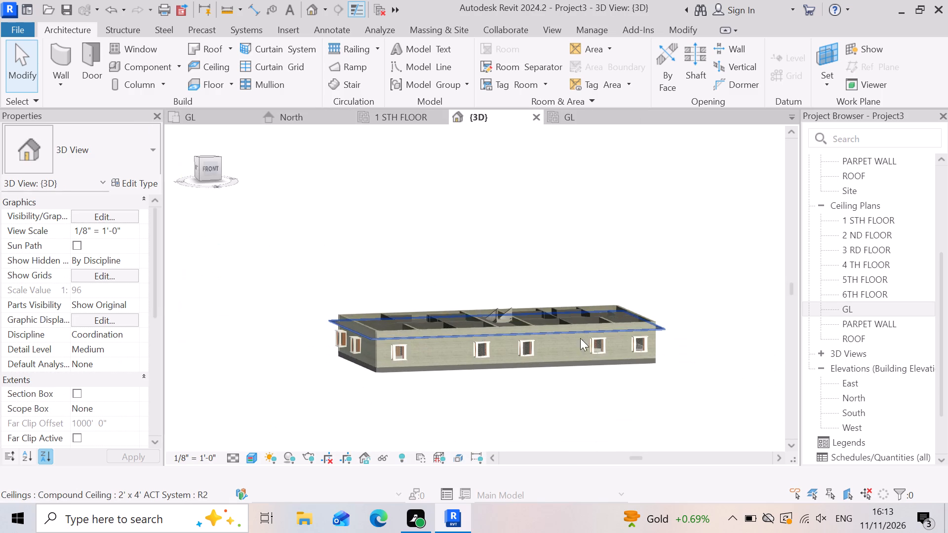
click(609, 112)
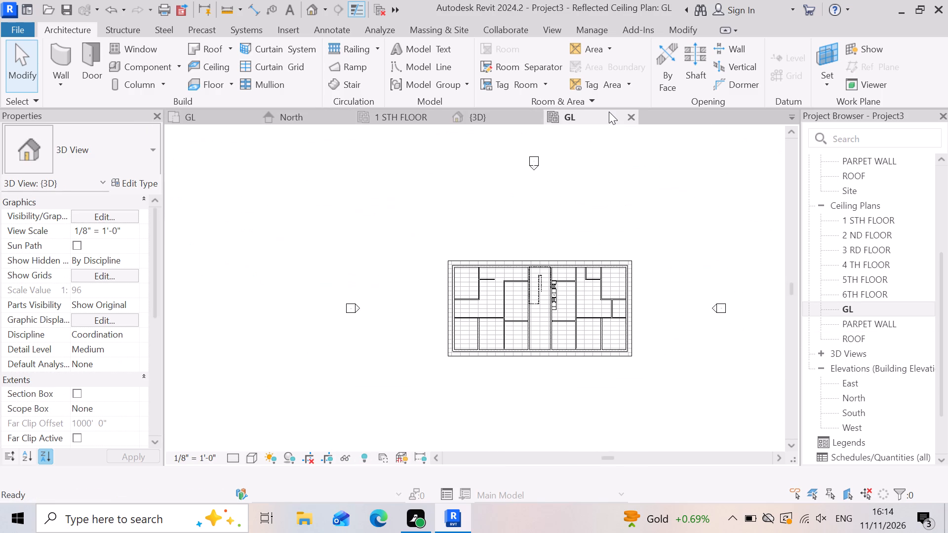
click(308, 14)
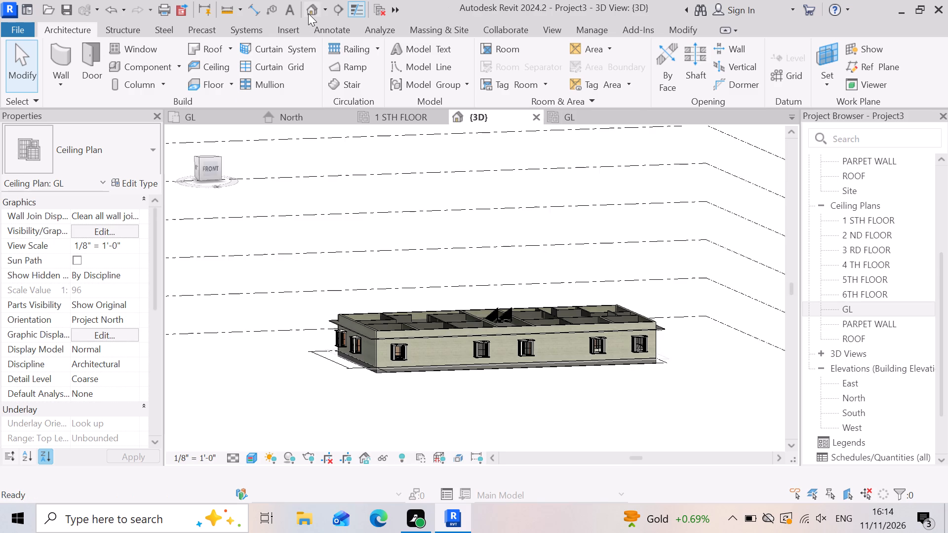
key(Escape)
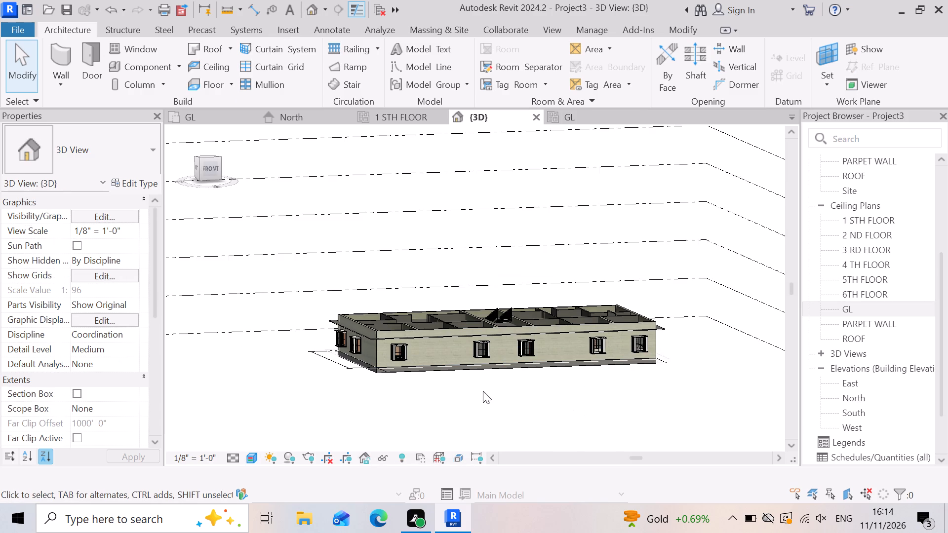
scroll(465, 386, up, 5)
scroll(437, 376, down, 3)
scroll(355, 325, up, 3)
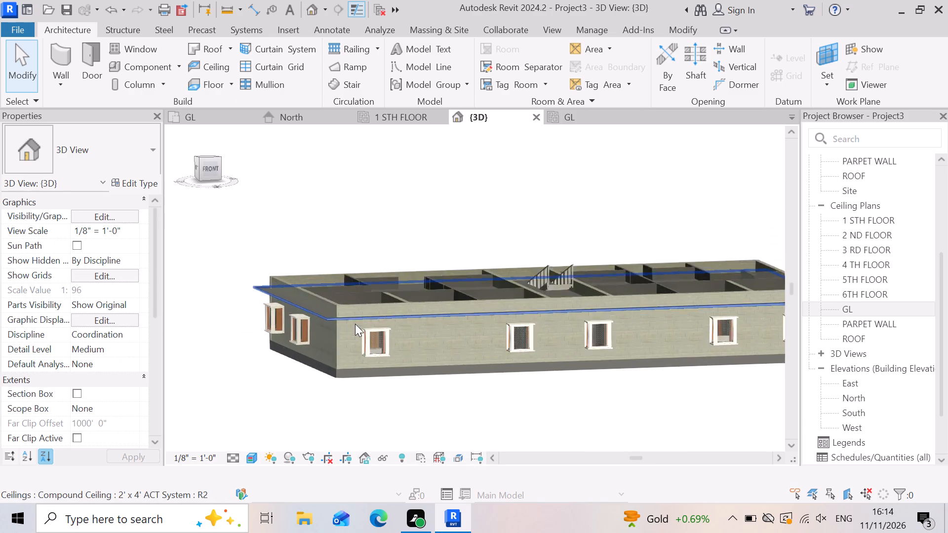
scroll(355, 324, up, 7)
scroll(323, 311, down, 3)
scroll(267, 331, down, 2)
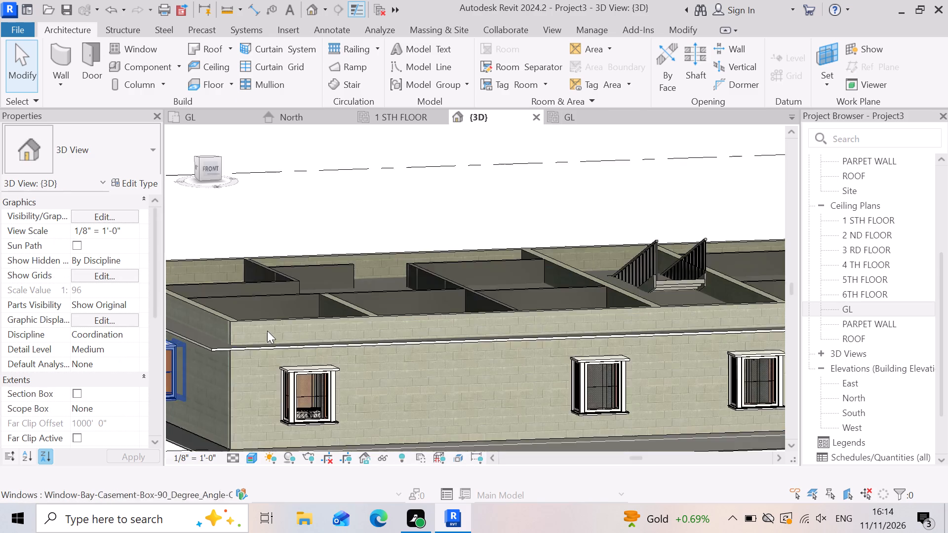
scroll(267, 331, down, 2)
scroll(316, 345, down, 3)
scroll(665, 318, up, 2)
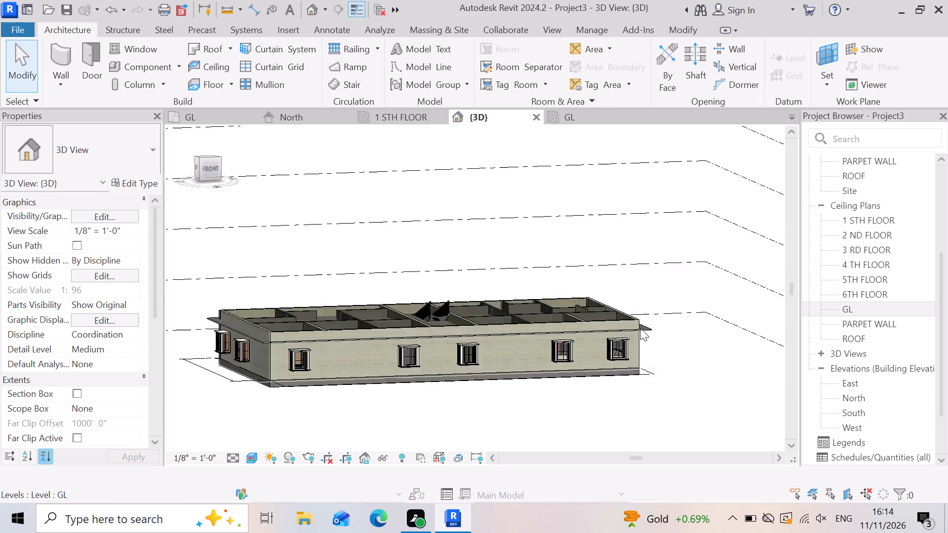
Set the 2' x 4' ACT System ceiling's height offset from the GL level to 10'.
scroll(640, 328, up, 11)
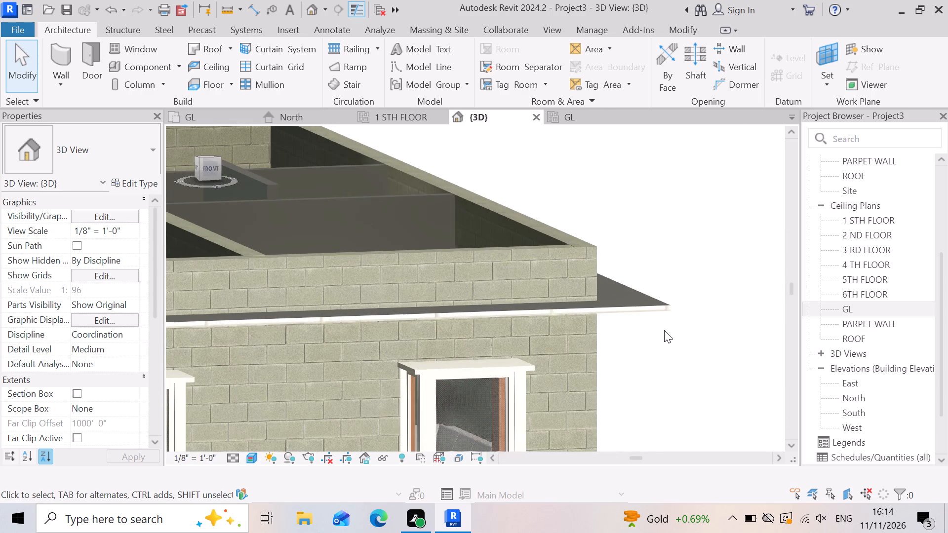
scroll(671, 328, down, 7)
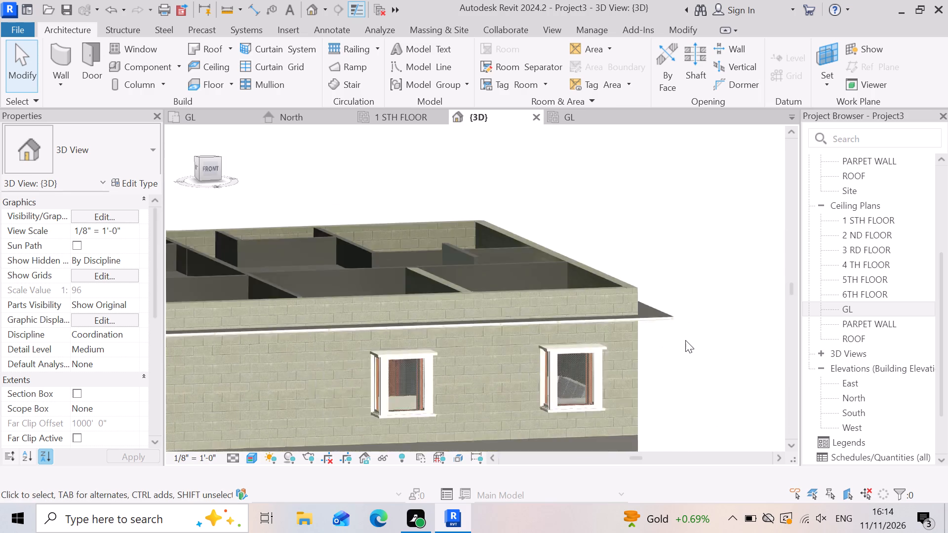
click(672, 317)
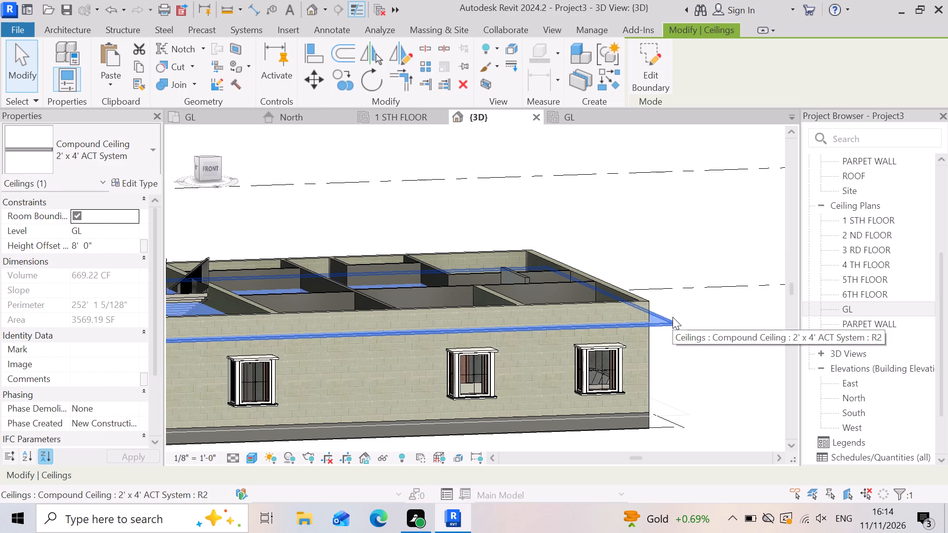
click(113, 245)
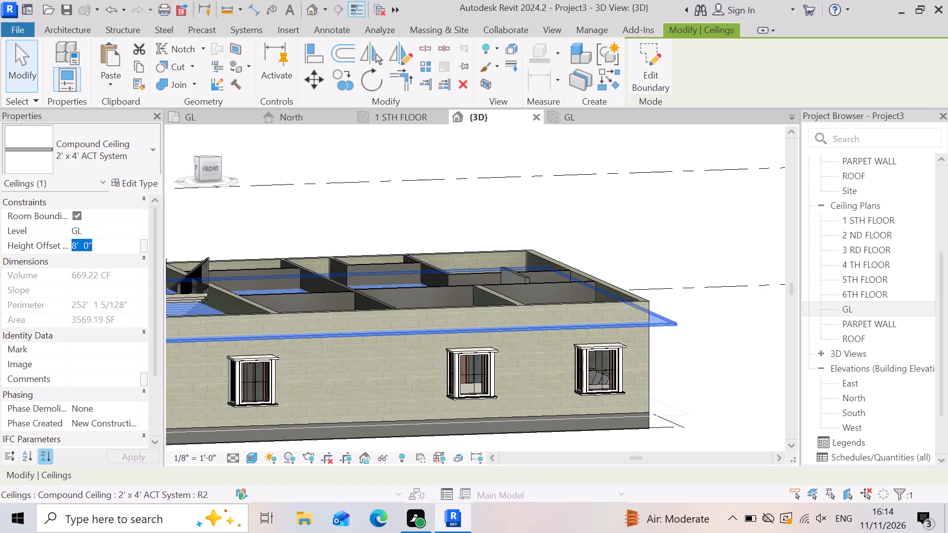
text(10)
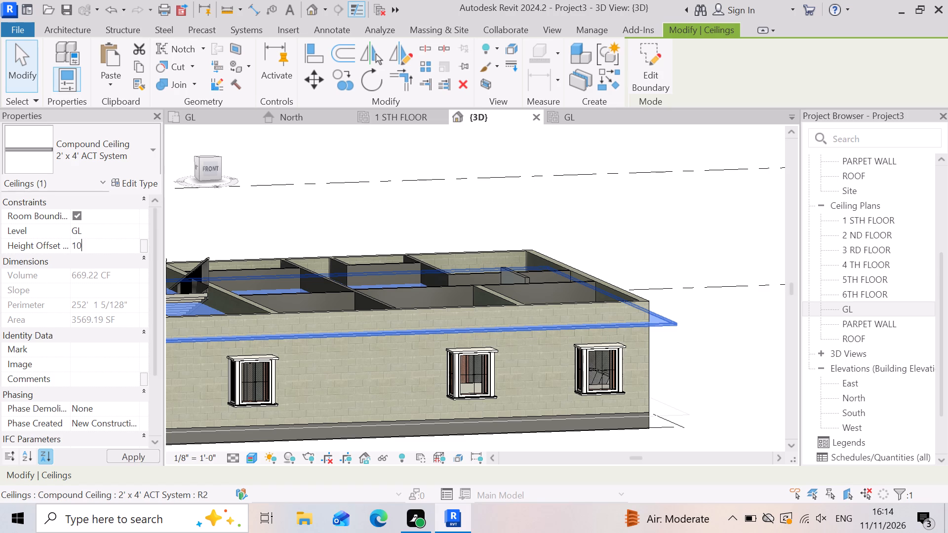
key(apostrophe)
key(Return)
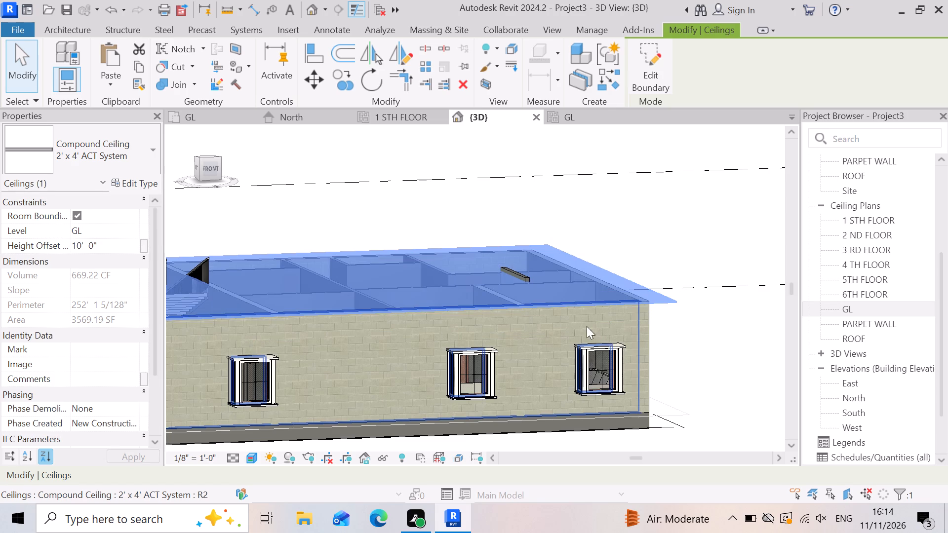
drag(677, 352, 688, 356)
Examine how the raised ceiling sits on the ground storey walls and the stair area in the 3D view.
scroll(671, 316, down, 8)
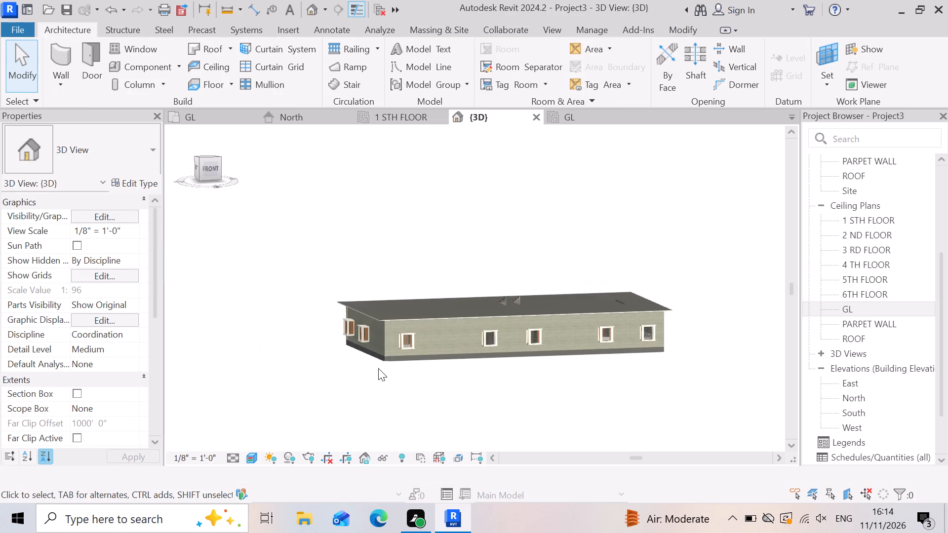
scroll(379, 367, up, 2)
key(Escape)
scroll(374, 294, up, 7)
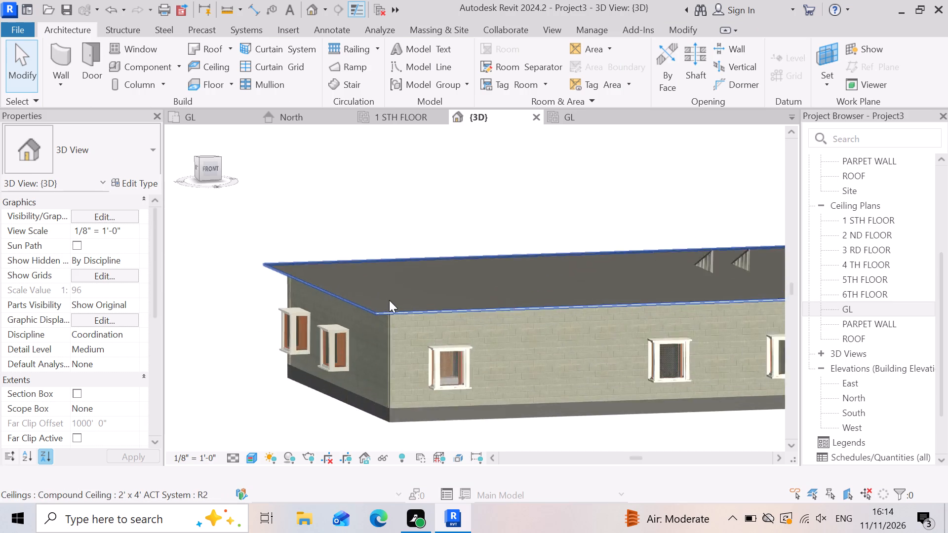
scroll(251, 304, down, 7)
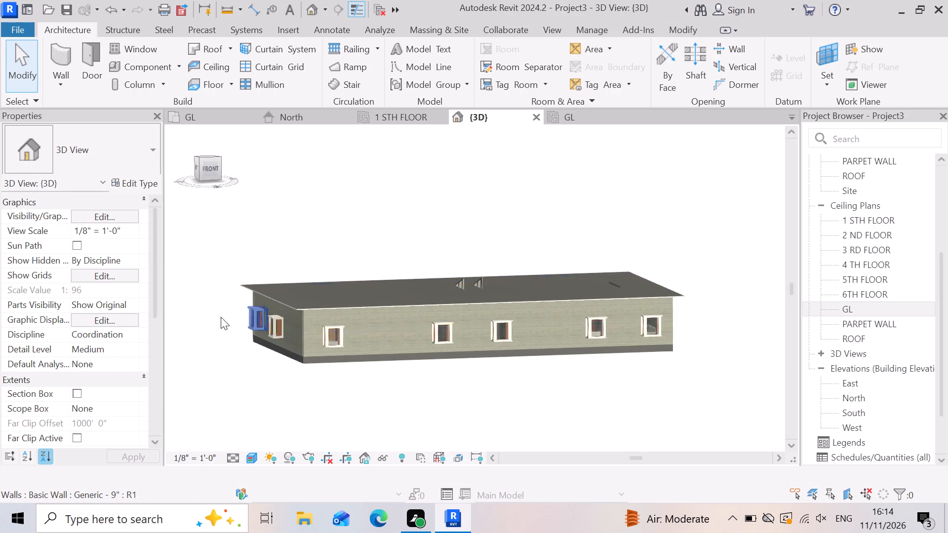
click(726, 410)
scroll(471, 297, up, 5)
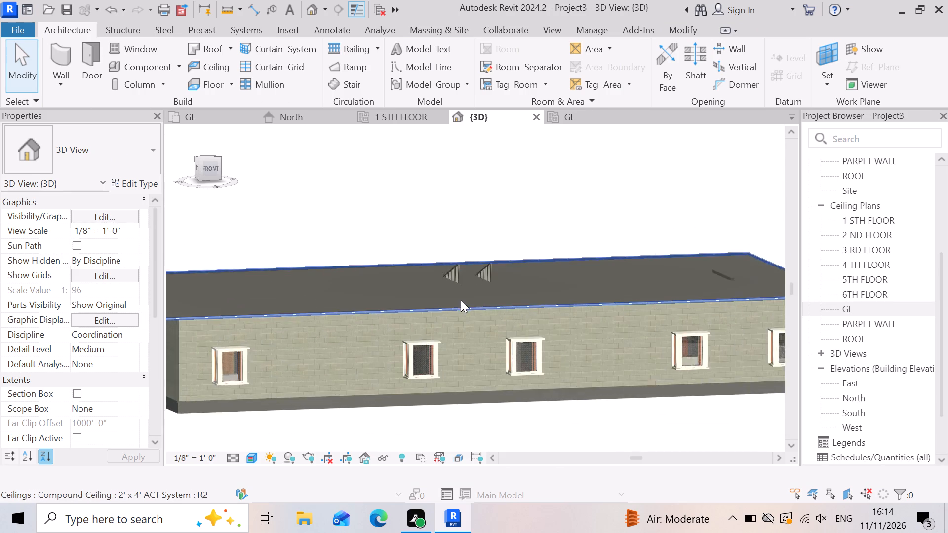
scroll(436, 383, down, 2)
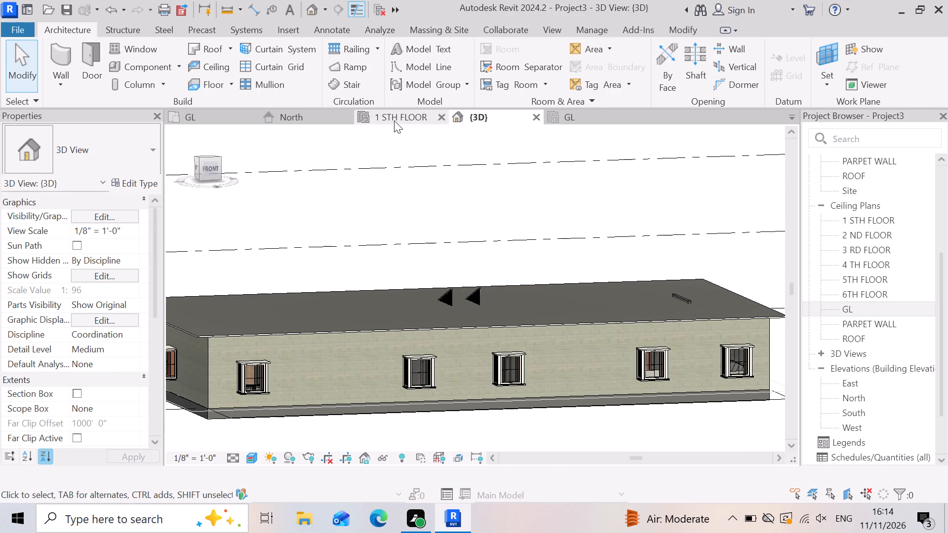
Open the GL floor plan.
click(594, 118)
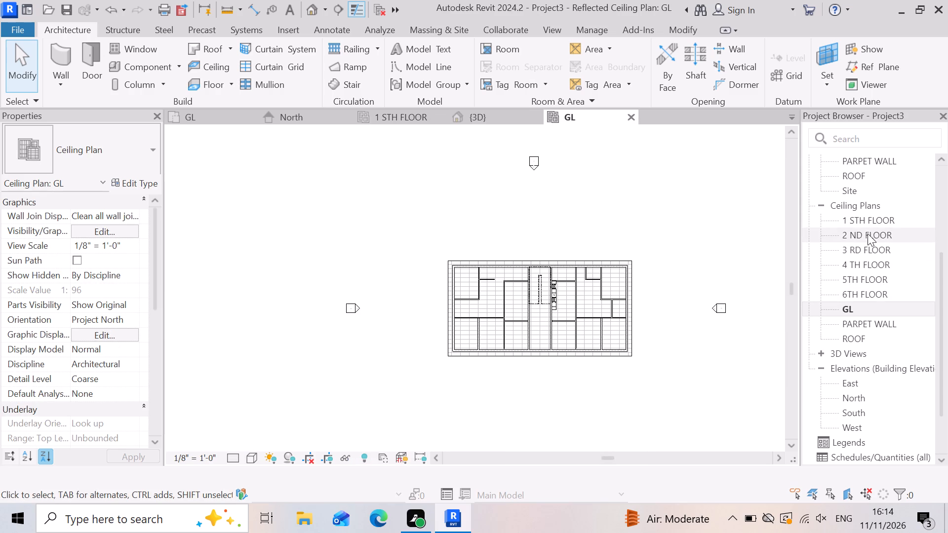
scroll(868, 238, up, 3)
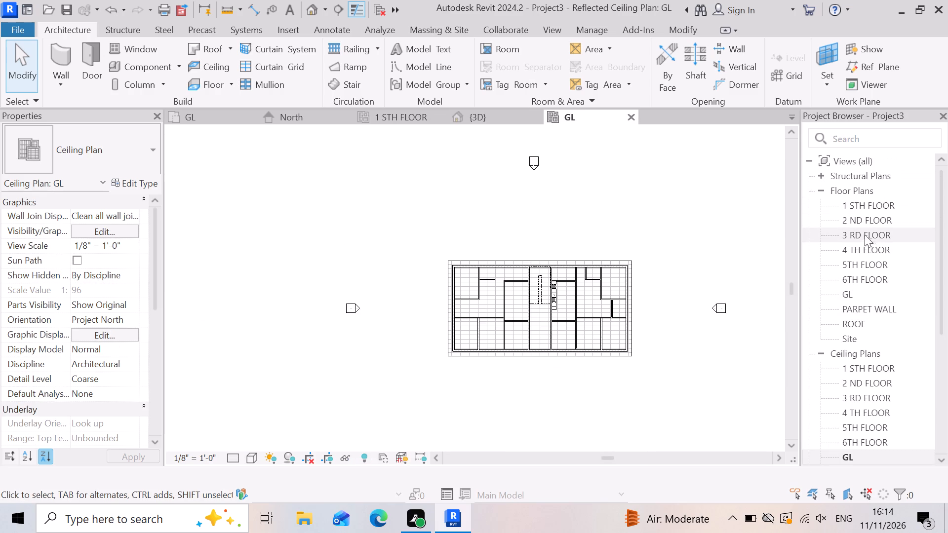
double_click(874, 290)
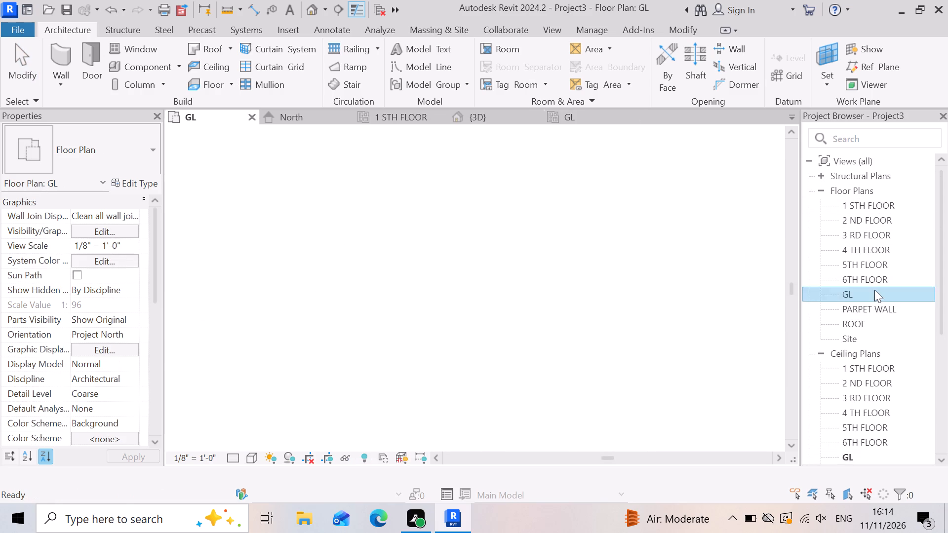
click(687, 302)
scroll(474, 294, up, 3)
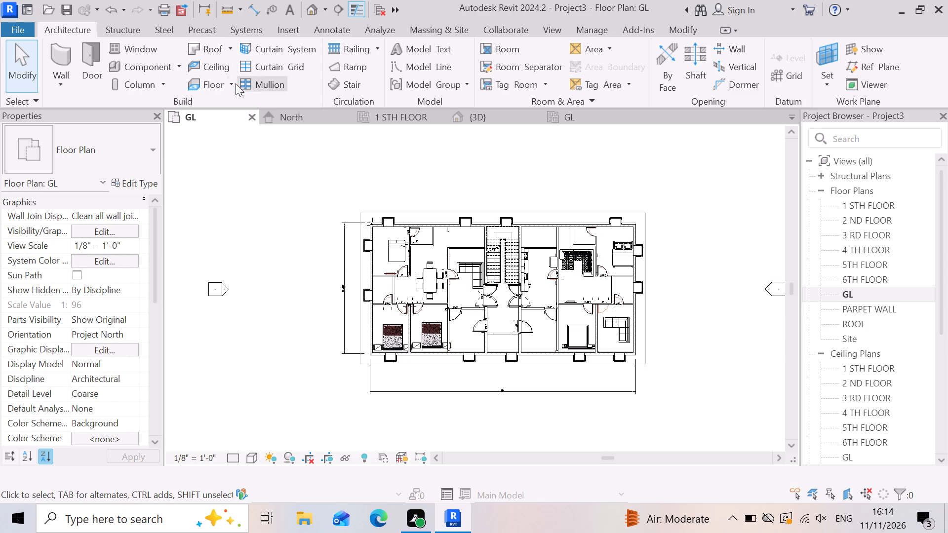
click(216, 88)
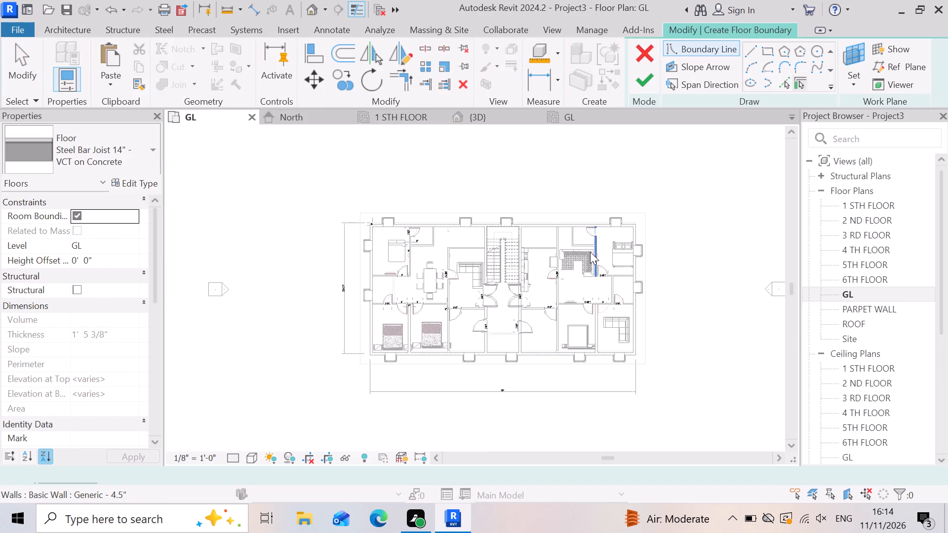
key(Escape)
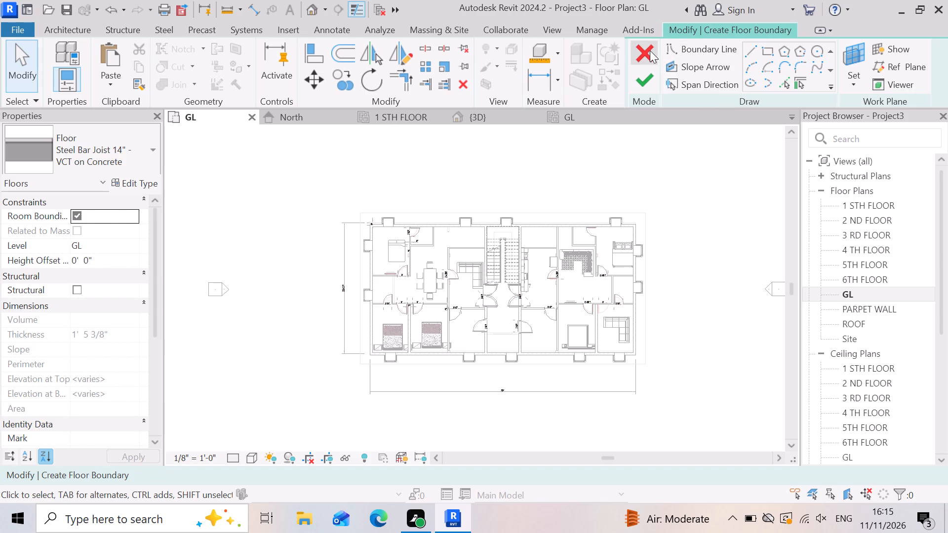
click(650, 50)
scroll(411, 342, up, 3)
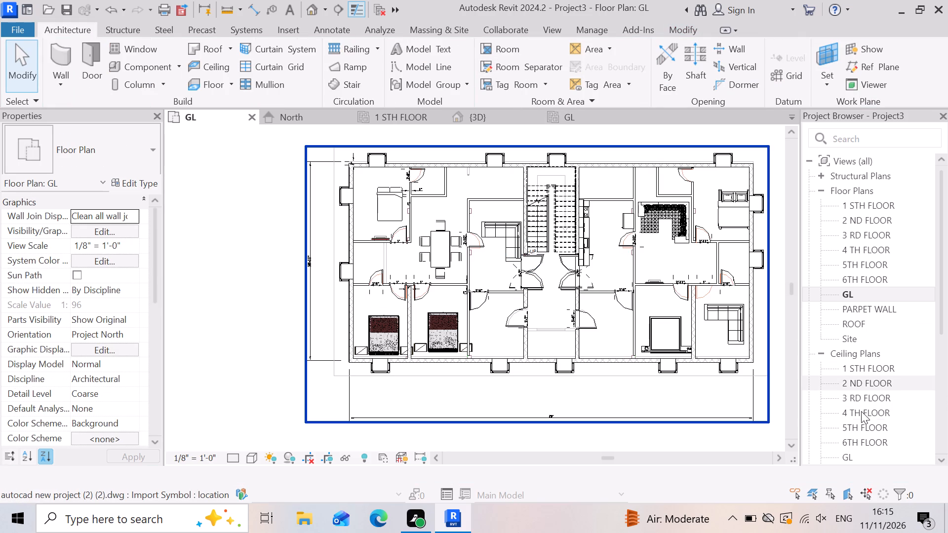
Open the GL reflected ceiling plan and fit the whole ground storey in view.
double_click(875, 463)
scroll(516, 291, up, 7)
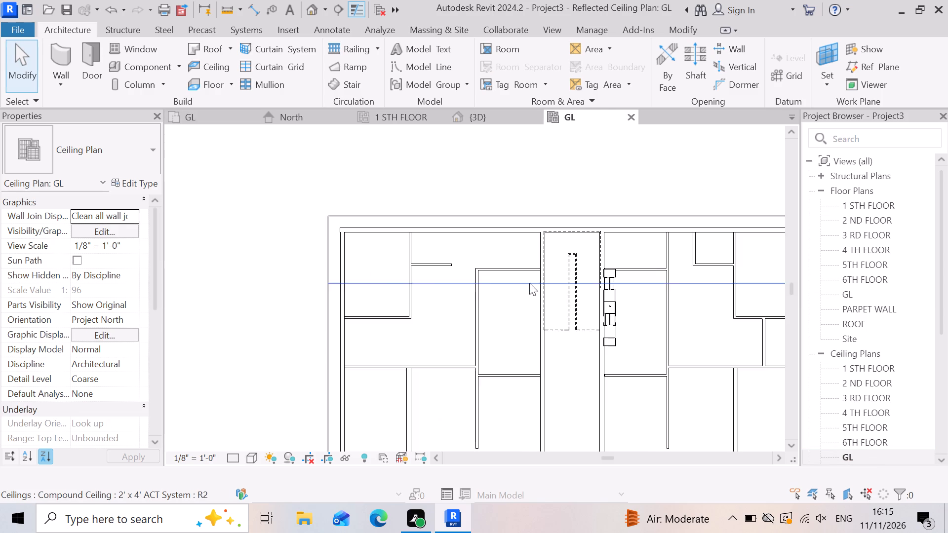
scroll(119, 175, down, 3)
scroll(293, 257, down, 3)
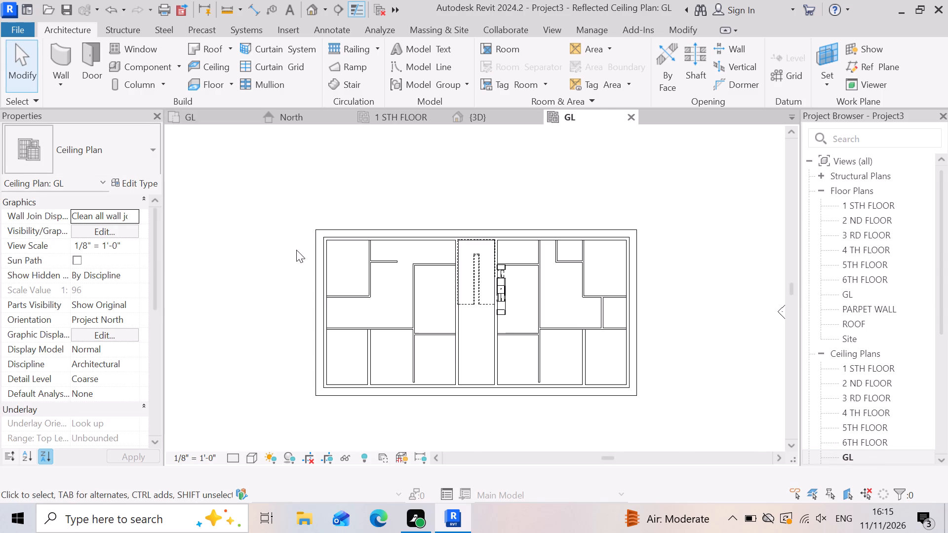
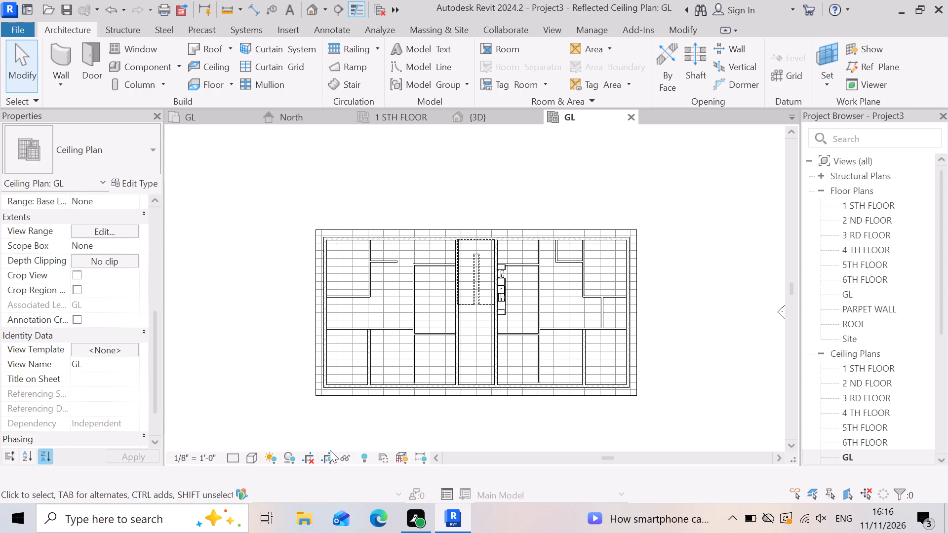
Place a Ceiling Light - Flat Round, 60W - 120V, at the northwest corner of the ceiling overhang.
scroll(394, 357, up, 2)
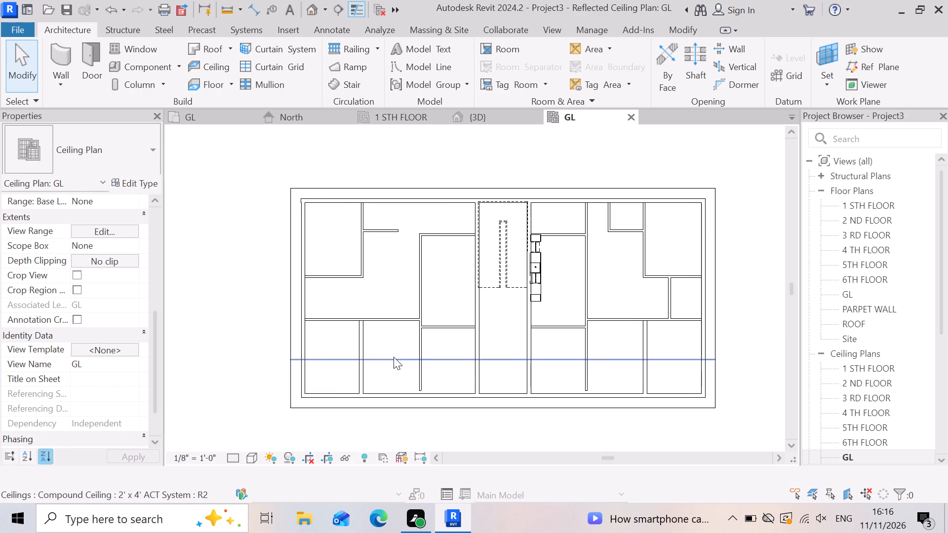
scroll(308, 208, down, 2)
scroll(323, 209, up, 2)
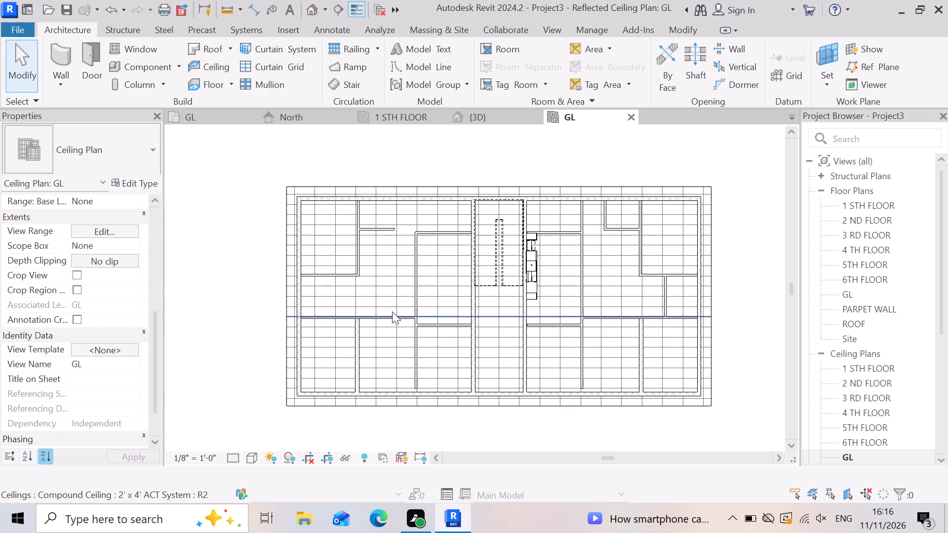
scroll(386, 310, up, 2)
scroll(284, 265, down, 3)
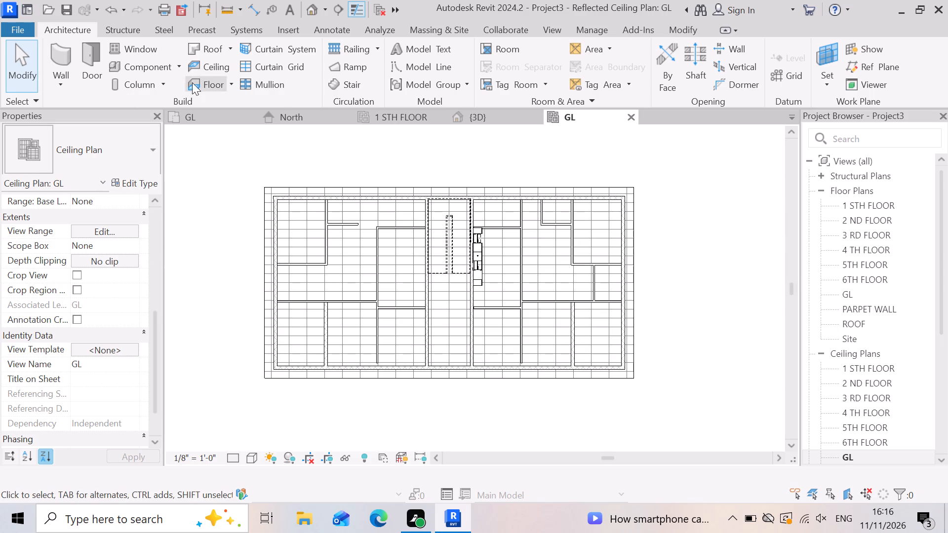
click(182, 70)
click(189, 98)
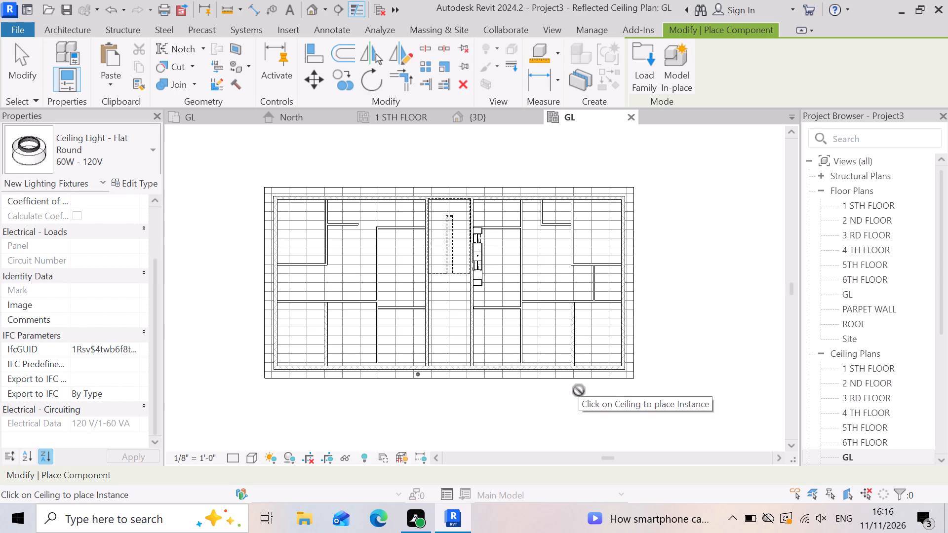
scroll(595, 376, down, 3)
scroll(361, 296, up, 3)
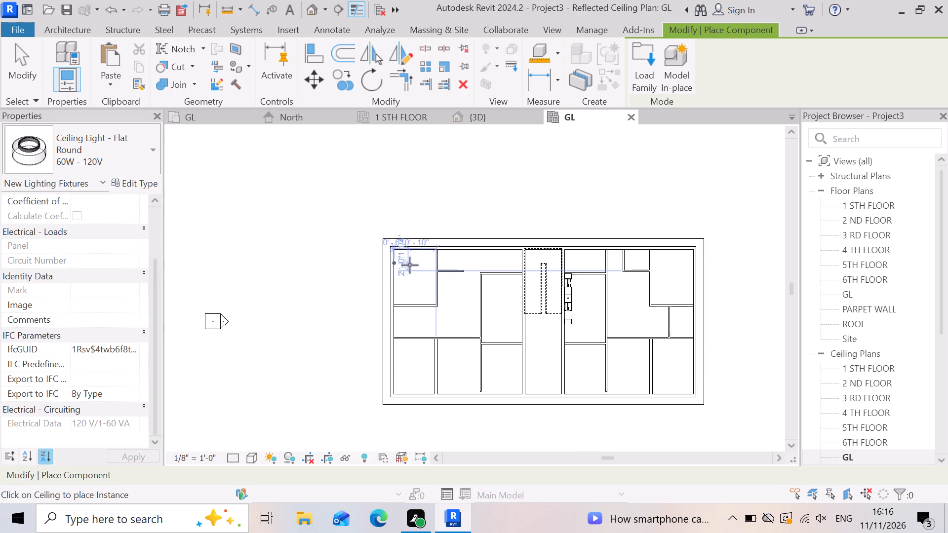
scroll(410, 265, up, 9)
scroll(350, 212, up, 6)
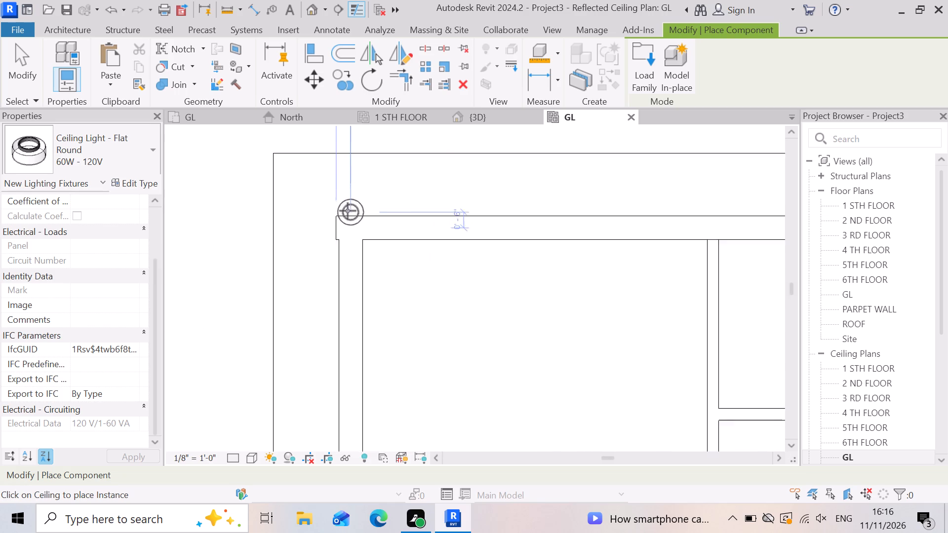
click(291, 175)
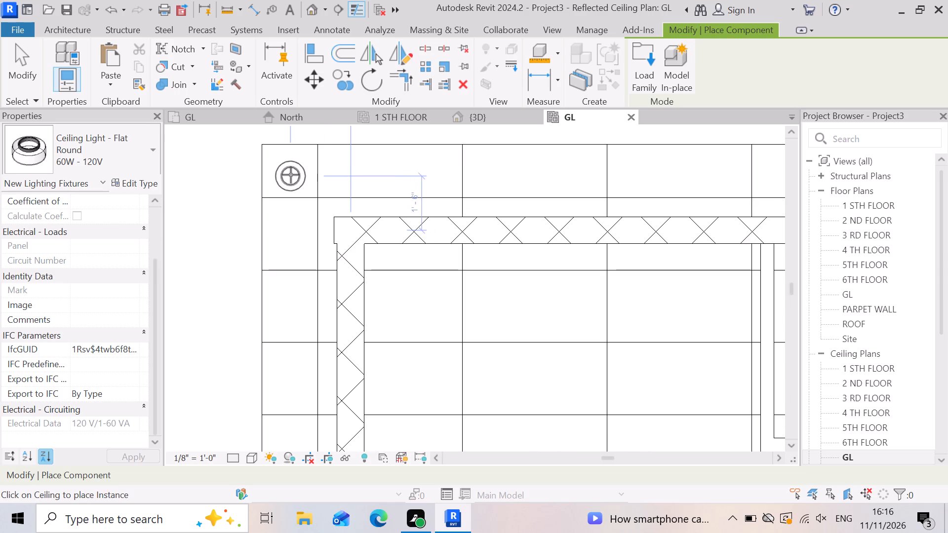
Place two more flat round ceiling lights on the west overhang, one level with the northwest room's south wall and one at the southwest corner.
scroll(374, 174, down, 12)
scroll(422, 278, down, 2)
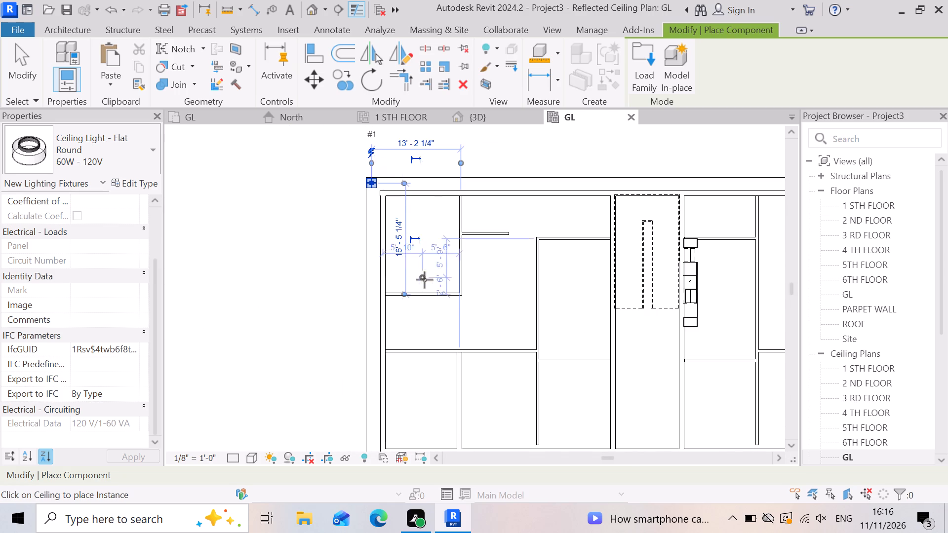
scroll(425, 280, down, 2)
scroll(348, 321, up, 6)
scroll(434, 237, up, 5)
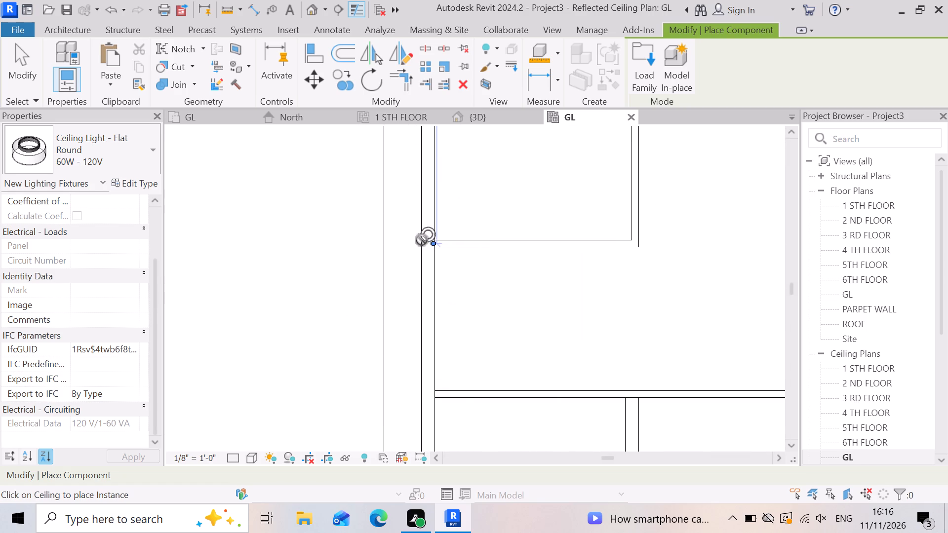
click(398, 245)
scroll(405, 234, down, 7)
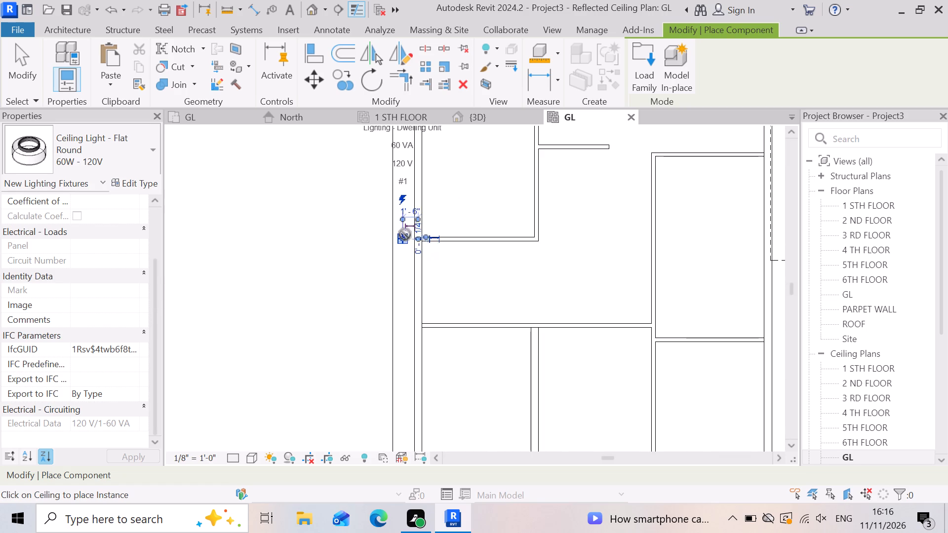
scroll(405, 234, down, 1)
scroll(402, 387, up, 7)
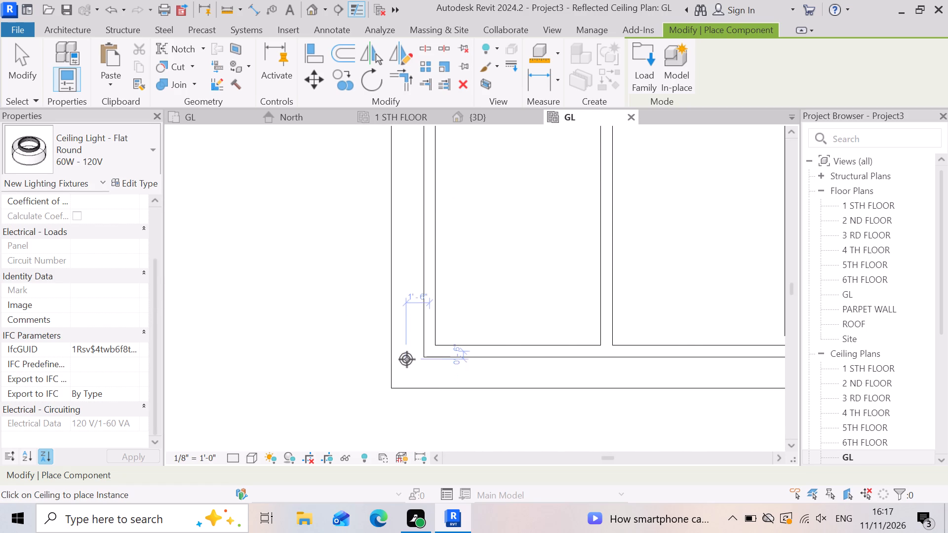
click(409, 374)
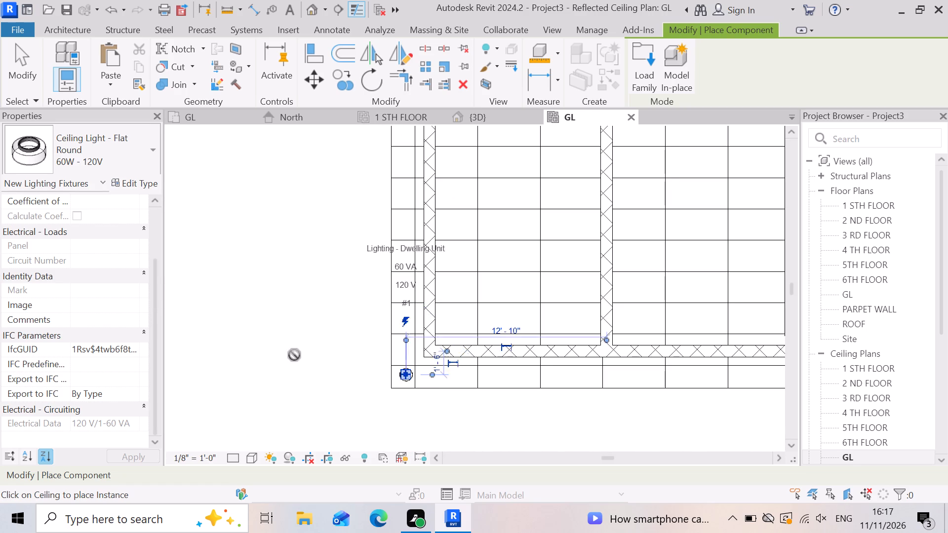
Place flat round ceiling lights on the south overhang, one in line with the stair corridor's west wall and one at the southeast corner.
scroll(294, 355, down, 8)
scroll(467, 370, up, 4)
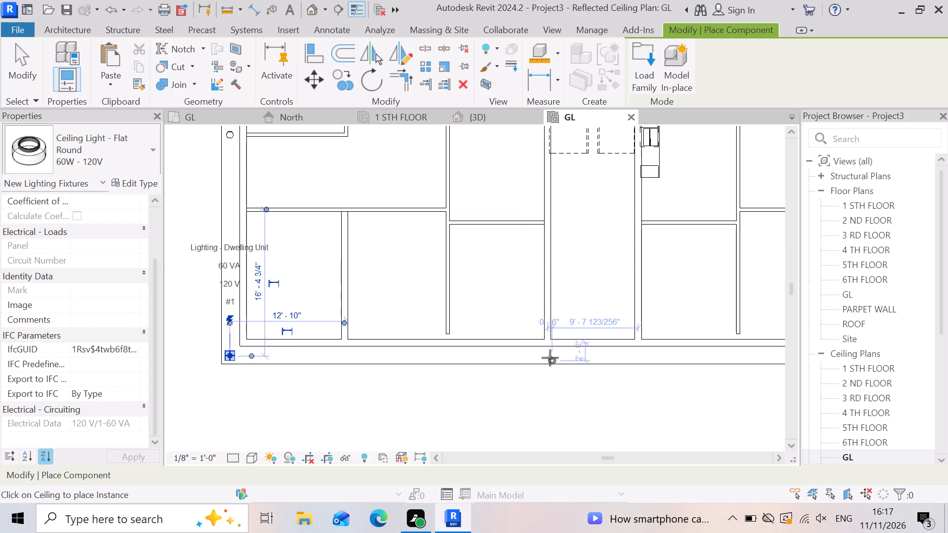
click(550, 358)
scroll(460, 406, down, 8)
scroll(560, 407, up, 4)
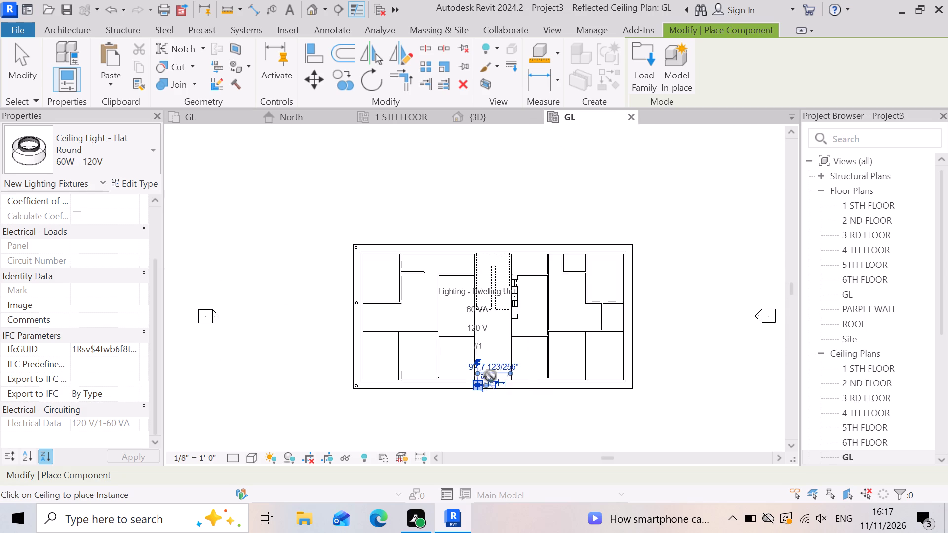
scroll(490, 376, up, 9)
scroll(561, 405, down, 3)
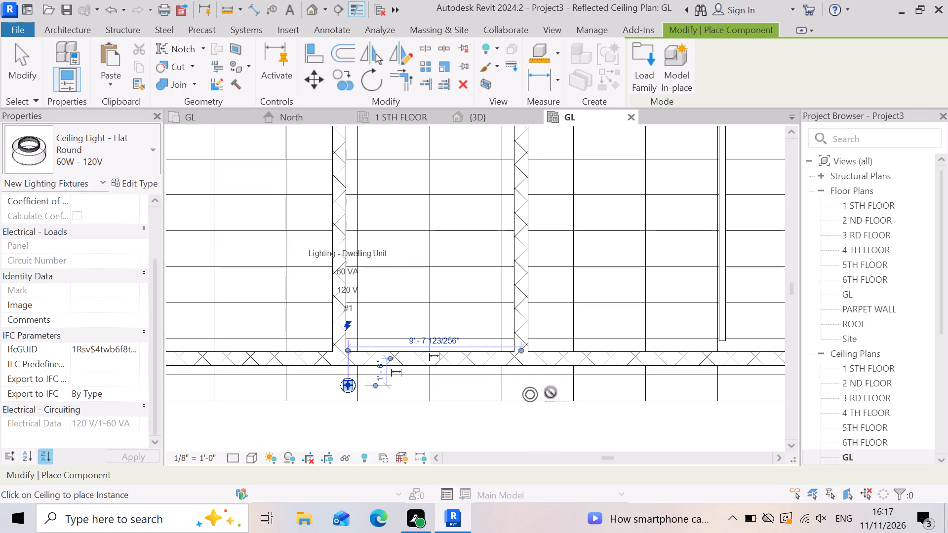
scroll(551, 392, down, 3)
scroll(658, 404, up, 2)
scroll(585, 366, down, 3)
scroll(691, 373, up, 2)
scroll(619, 384, down, 4)
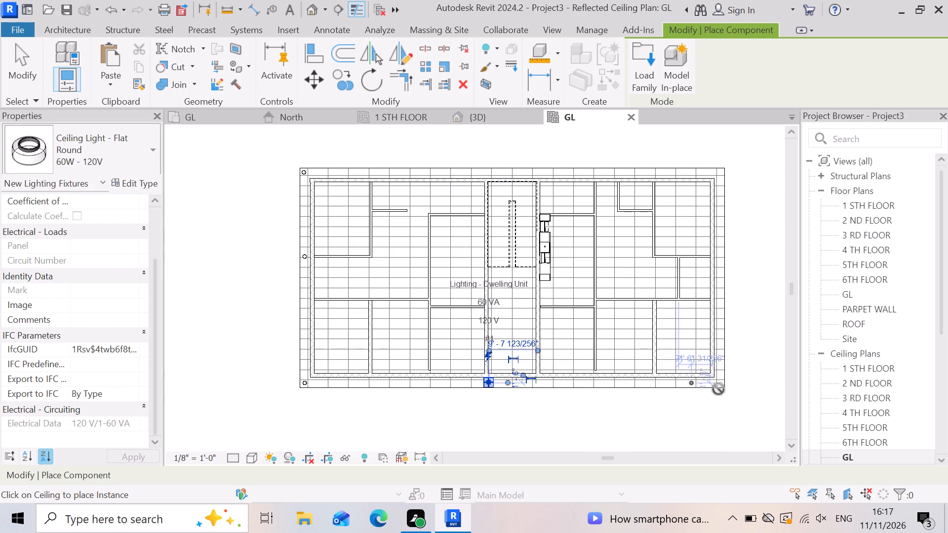
scroll(724, 387, up, 5)
click(712, 380)
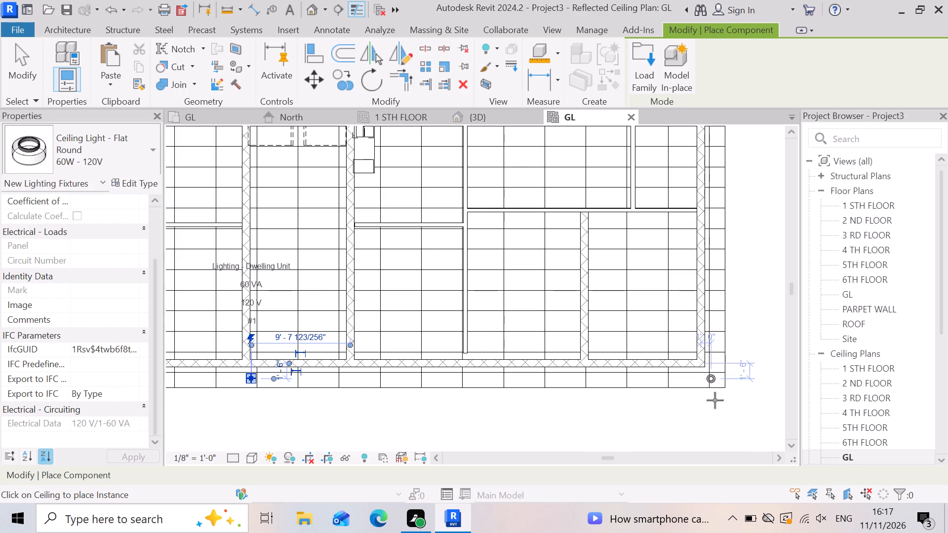
Place flat round ceiling lights on the east overhang, one near its middle beside the small east room and one at the northeast corner.
scroll(719, 418, down, 7)
scroll(729, 324, up, 6)
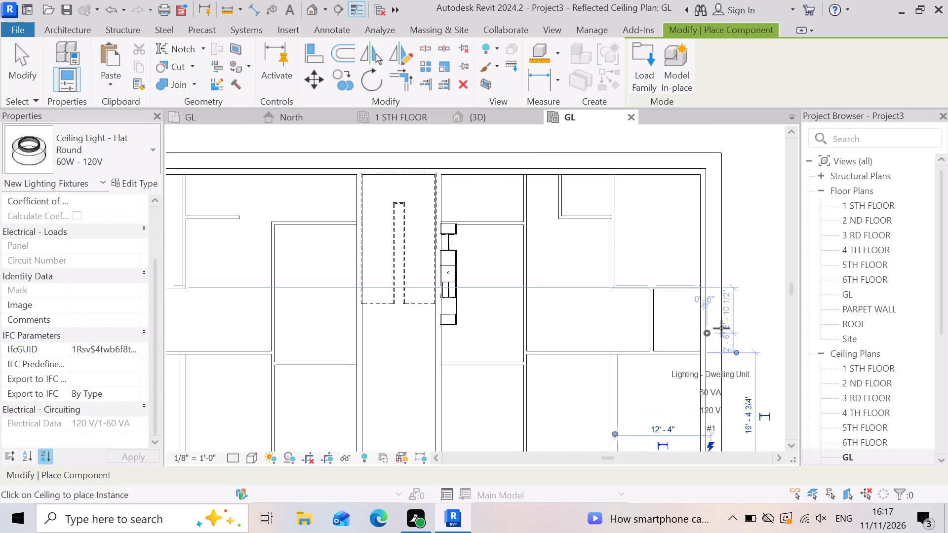
scroll(721, 328, up, 2)
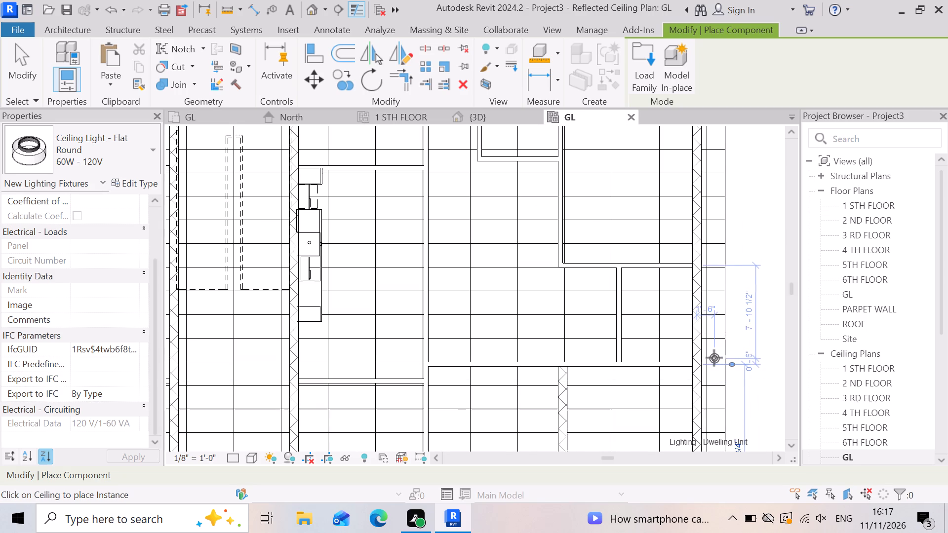
click(714, 358)
scroll(688, 397, down, 8)
scroll(710, 329, up, 4)
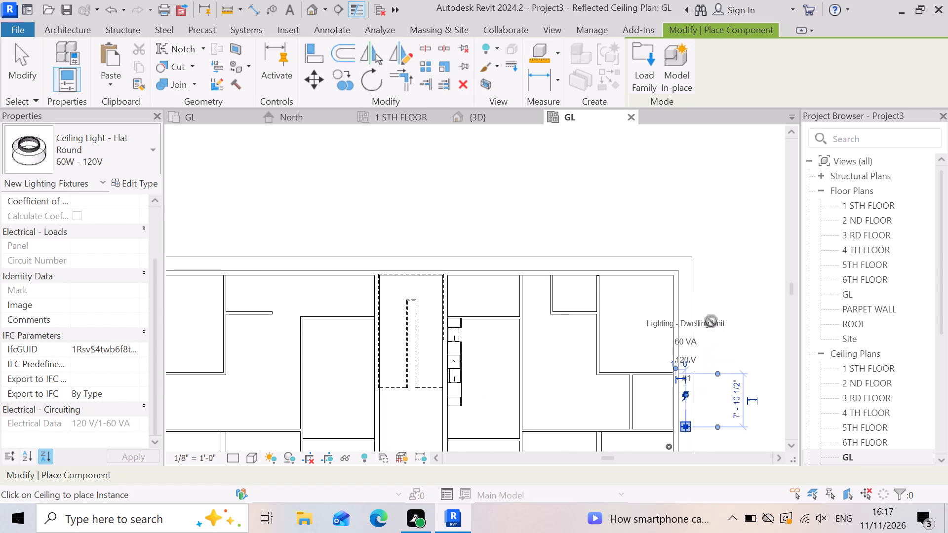
scroll(685, 288, up, 4)
click(689, 256)
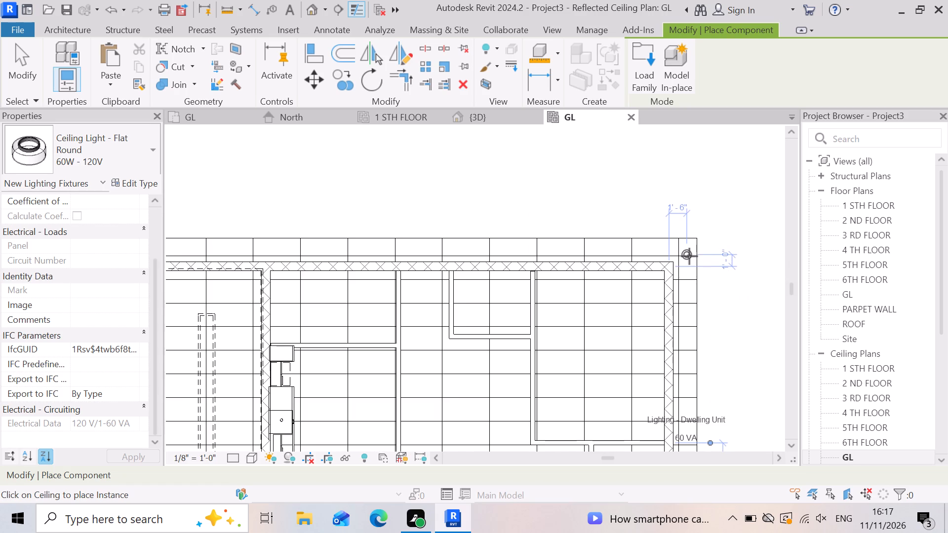
Place a flat round ceiling light on the north overhang, roughly in line with the stair corridor's east wall.
scroll(692, 302, down, 6)
scroll(550, 277, up, 4)
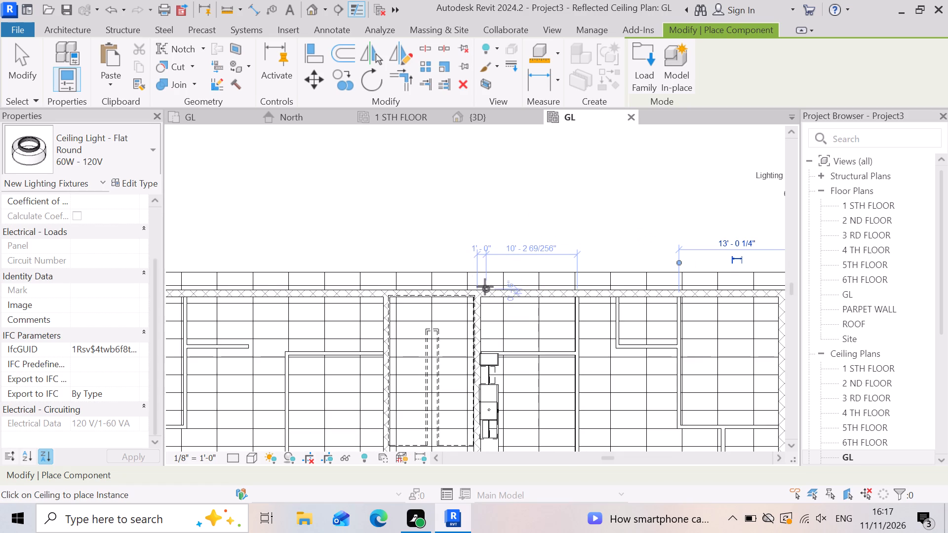
click(485, 278)
scroll(490, 274, down, 6)
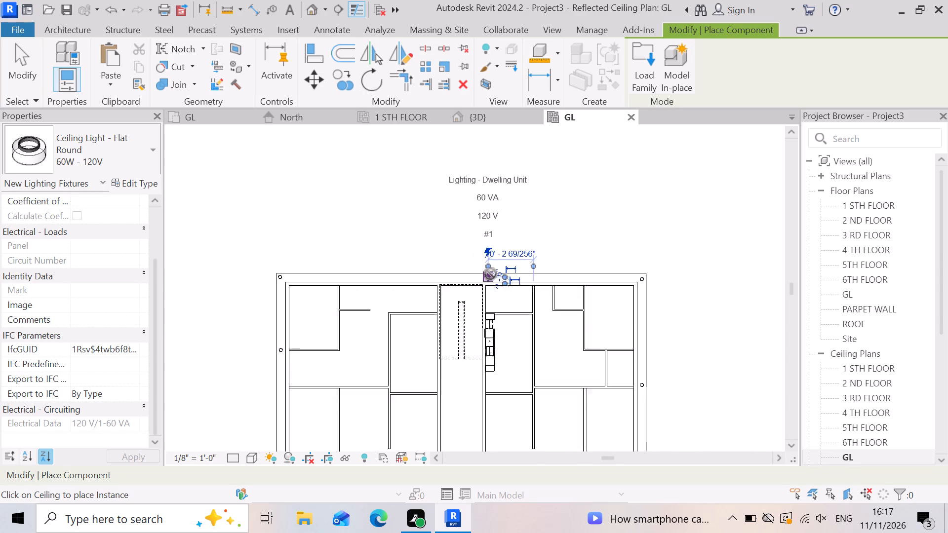
scroll(490, 274, down, 5)
scroll(457, 425, up, 2)
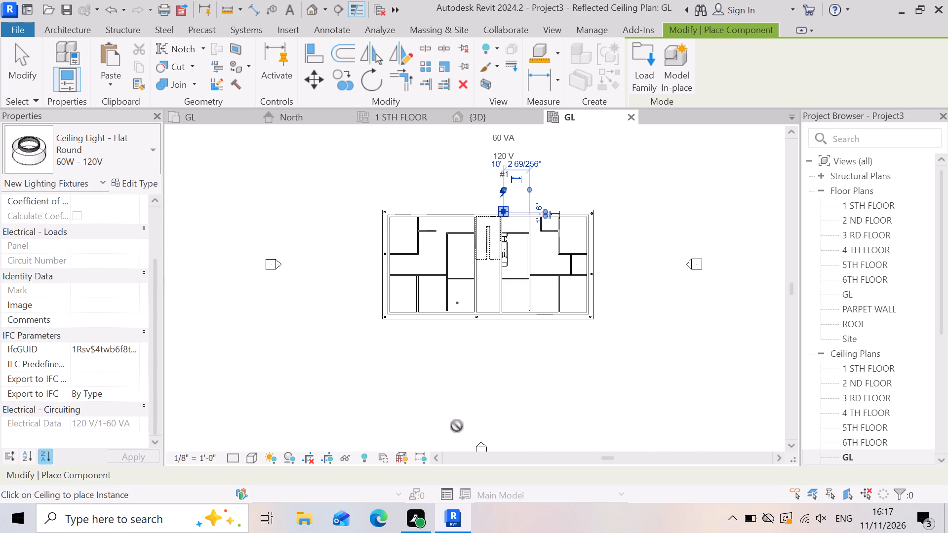
scroll(457, 346, up, 3)
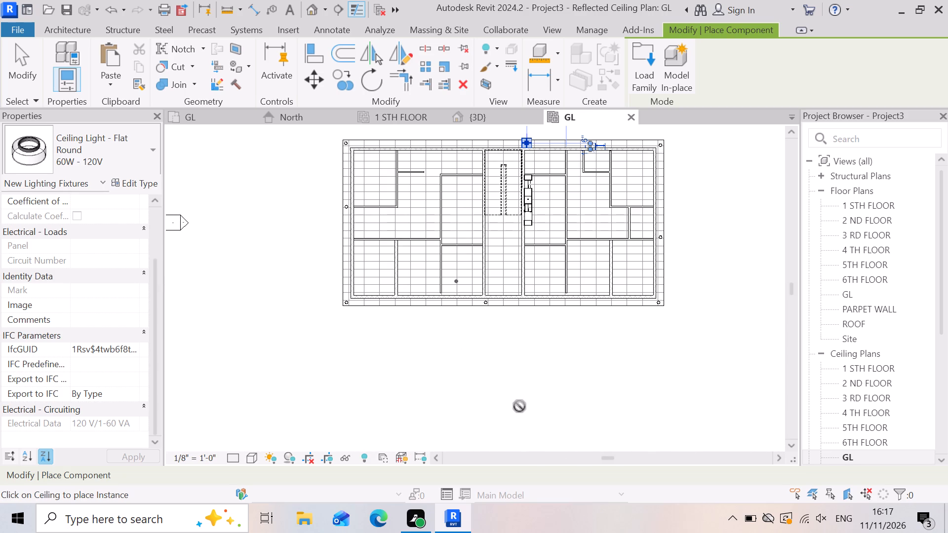
key(Escape)
Place a flat round ceiling light in the southwest corner of the large room in the middle of the east unit.
scroll(498, 223, up, 3)
scroll(518, 362, down, 2)
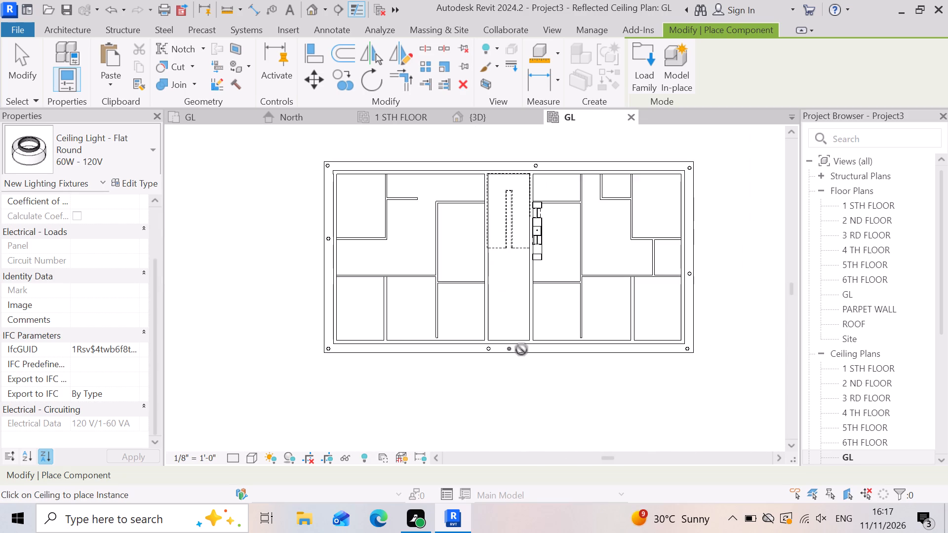
scroll(521, 349, down, 2)
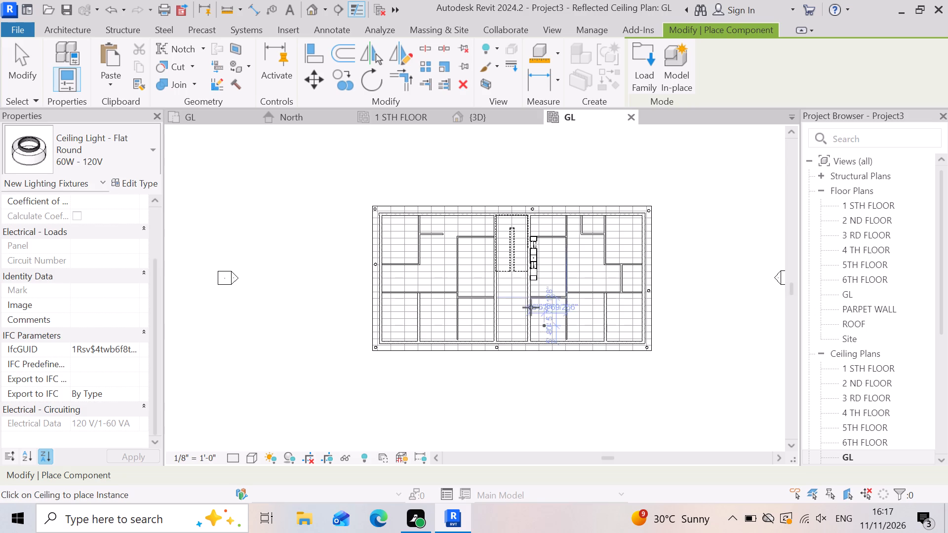
scroll(526, 291, up, 7)
scroll(523, 291, down, 3)
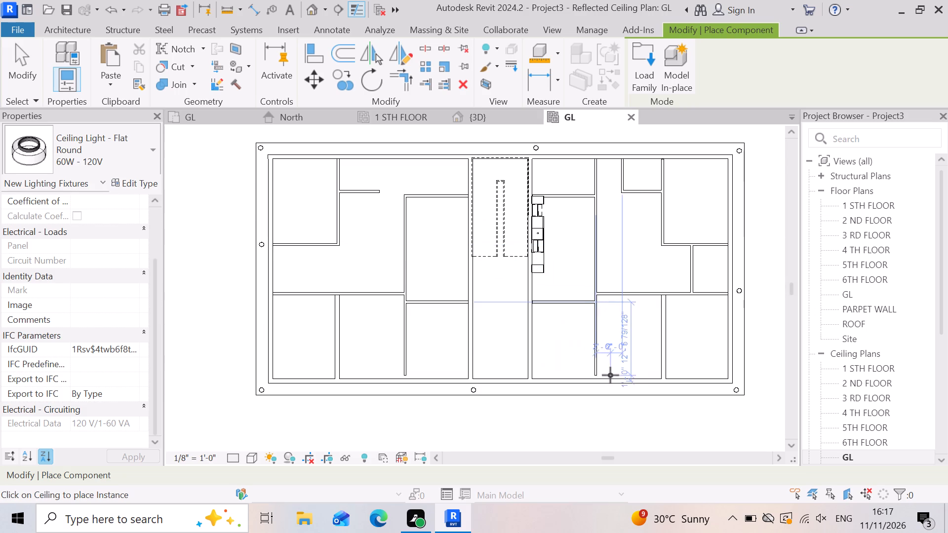
scroll(593, 281, up, 6)
scroll(642, 289, up, 3)
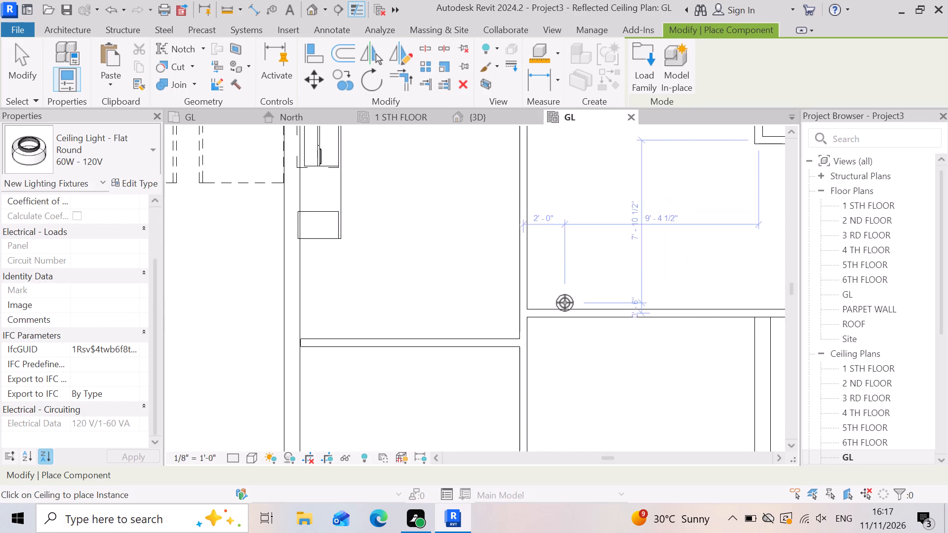
click(547, 294)
Place a flat round ceiling light near the southeast corner of the small room on the building's east side.
scroll(564, 328, down, 9)
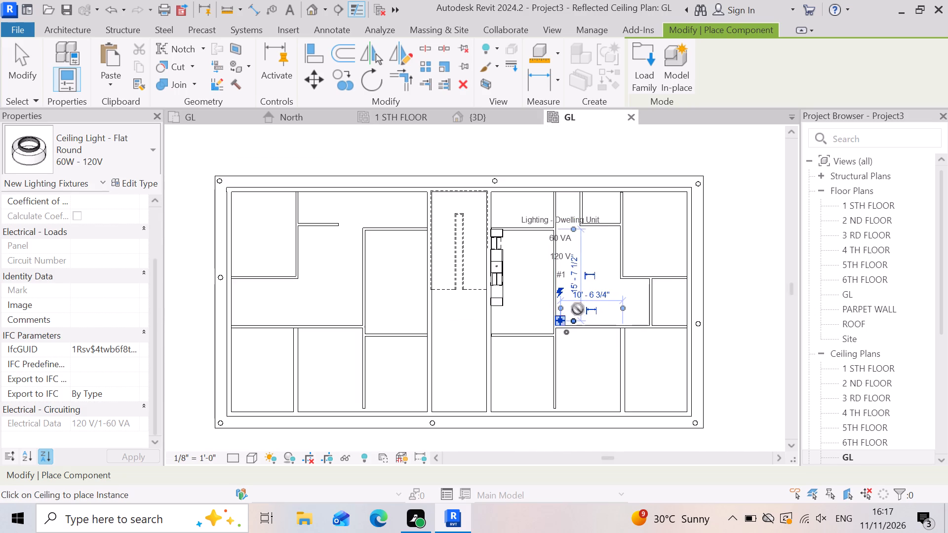
scroll(595, 165, up, 5)
scroll(555, 236, down, 4)
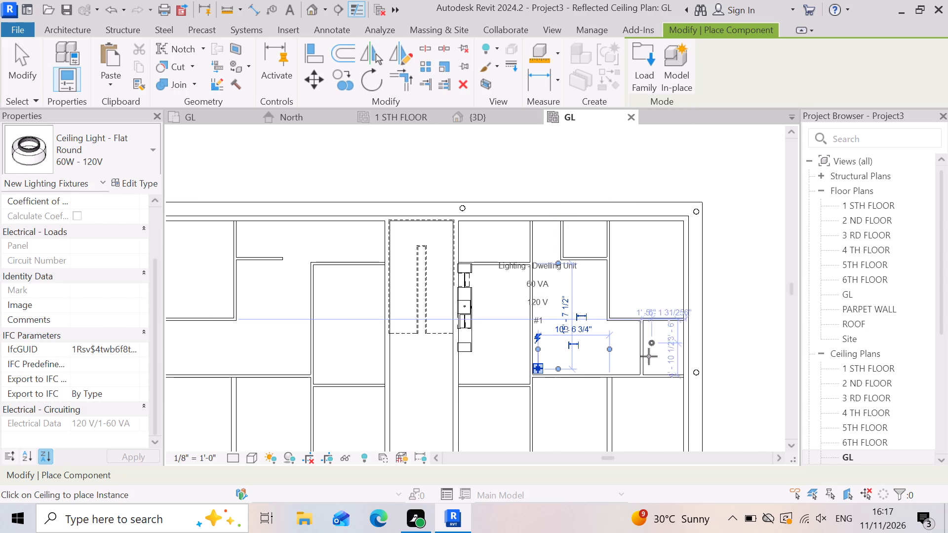
scroll(648, 359, up, 3)
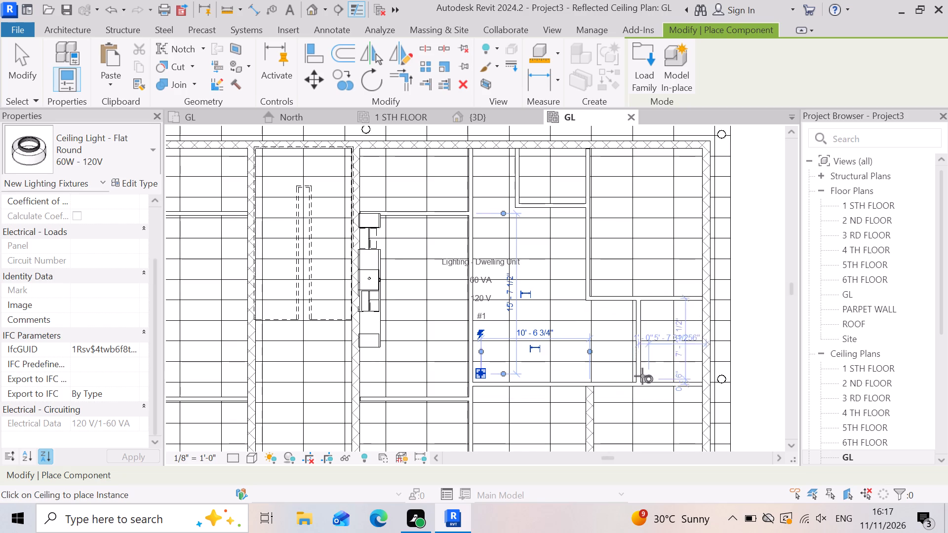
scroll(620, 363, down, 8)
scroll(632, 385, up, 3)
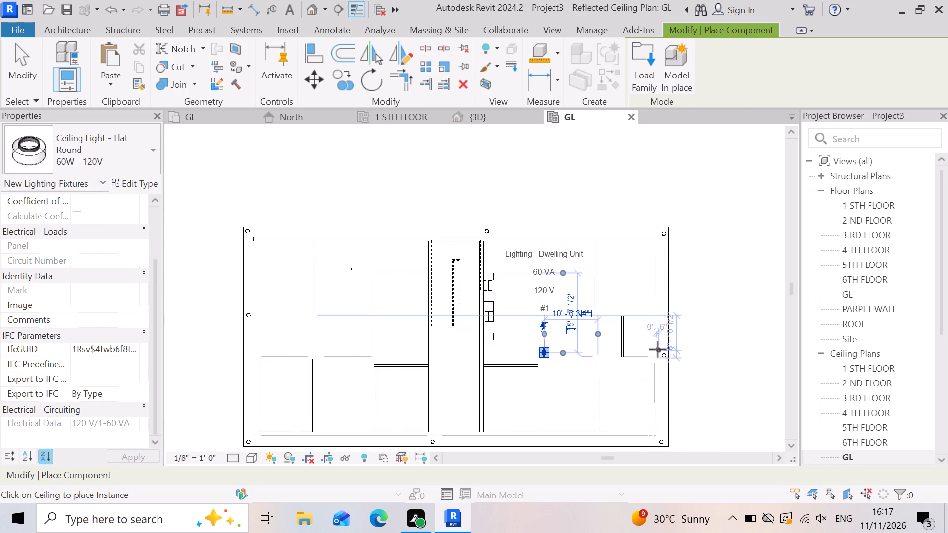
click(644, 354)
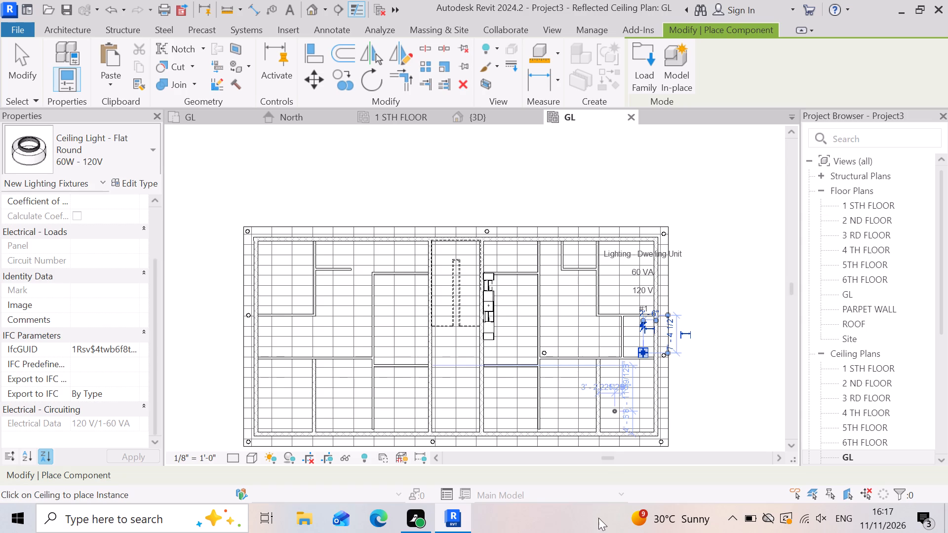
Place flat round ceiling lights in the east unit's two easternmost south rooms: southwest corner of the inner room, southeast corner of the end room.
scroll(578, 450, up, 11)
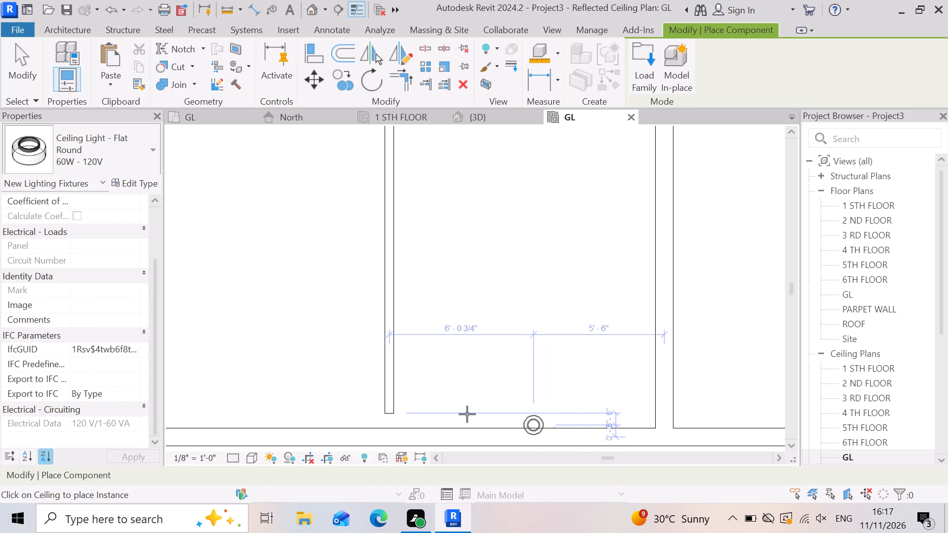
click(425, 411)
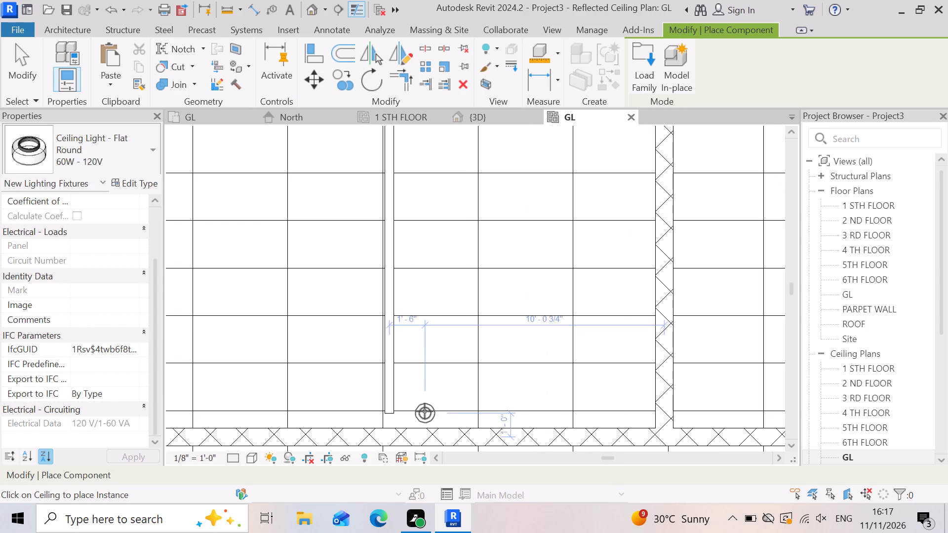
scroll(425, 411, down, 7)
scroll(656, 437, up, 3)
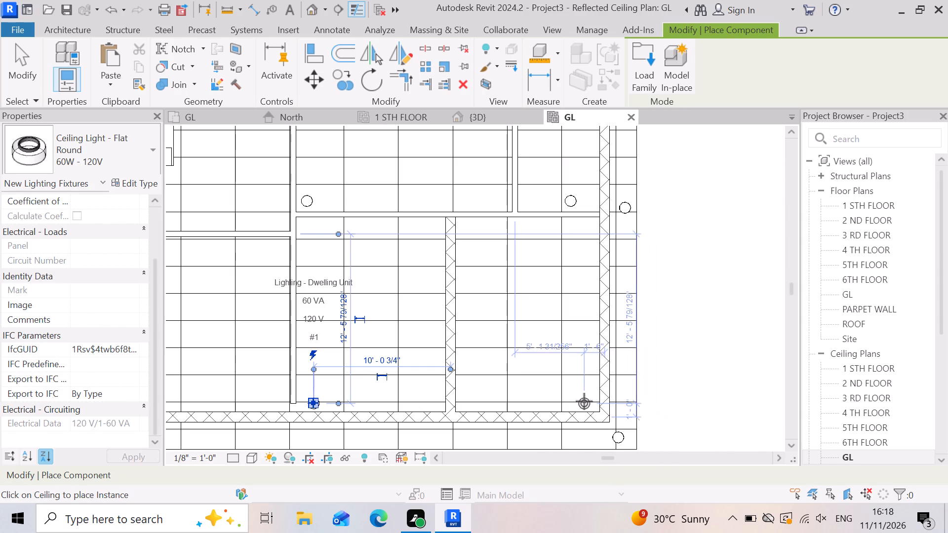
click(583, 401)
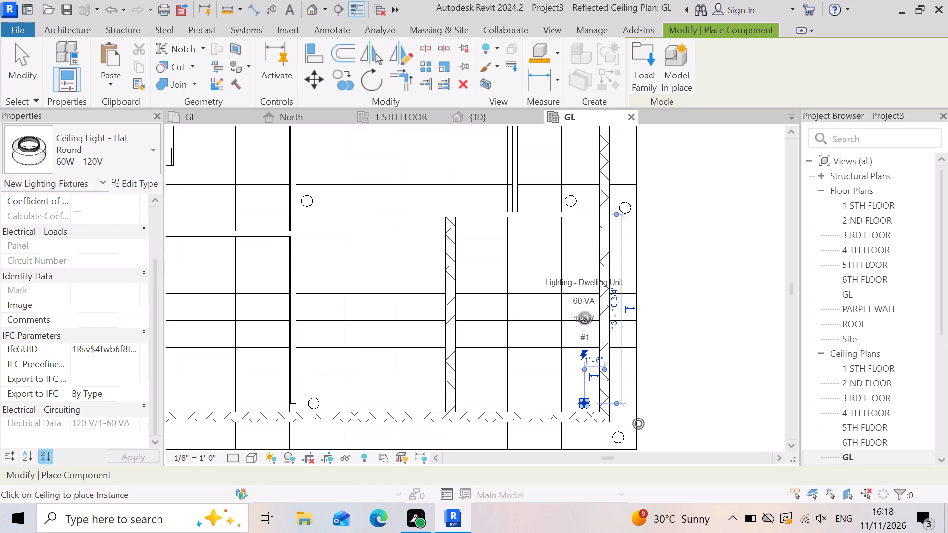
Place flat round ceiling lights in the northwest and northeast corners of the room west of the stair corridor, about 1'-0" from the walls.
scroll(538, 326, down, 3)
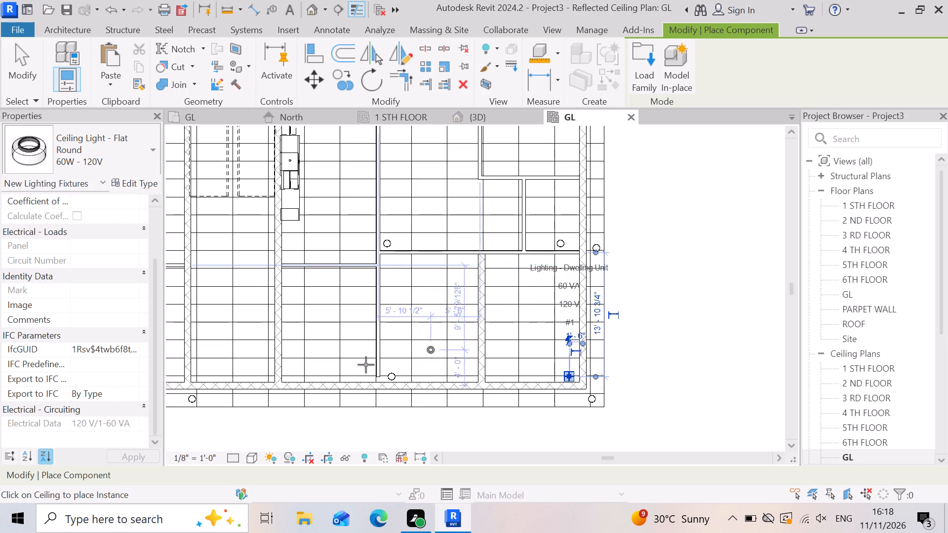
scroll(577, 317, down, 3)
scroll(380, 340, up, 3)
scroll(486, 328, down, 3)
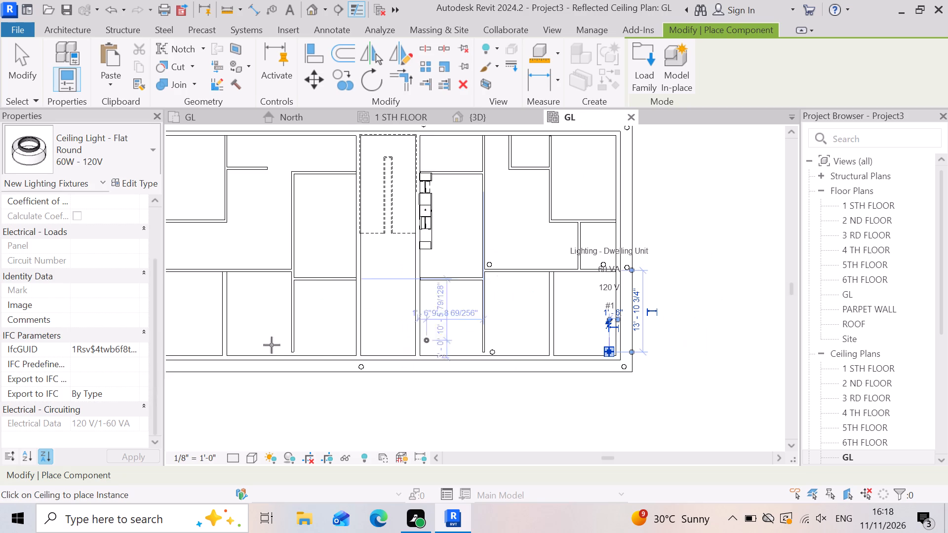
scroll(254, 343, up, 2)
scroll(514, 372, down, 5)
scroll(401, 356, up, 5)
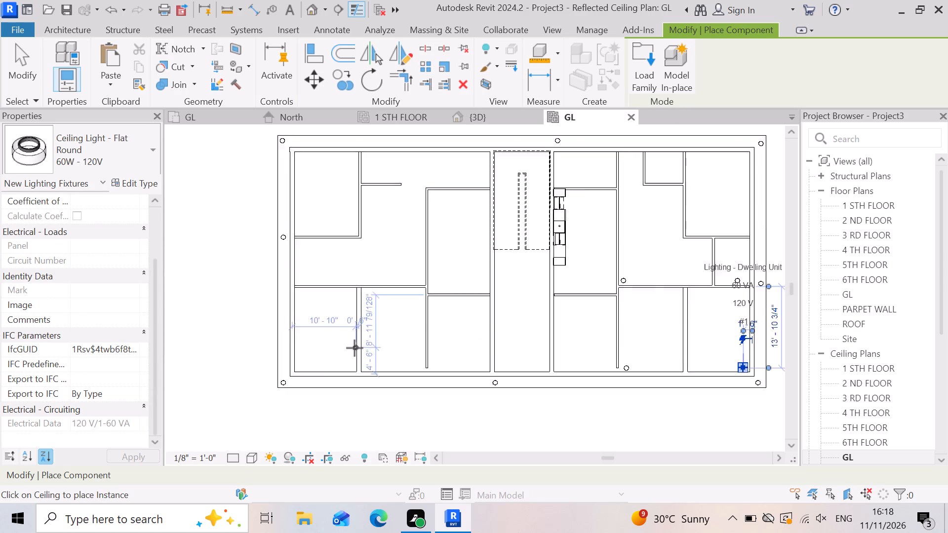
scroll(336, 339, down, 5)
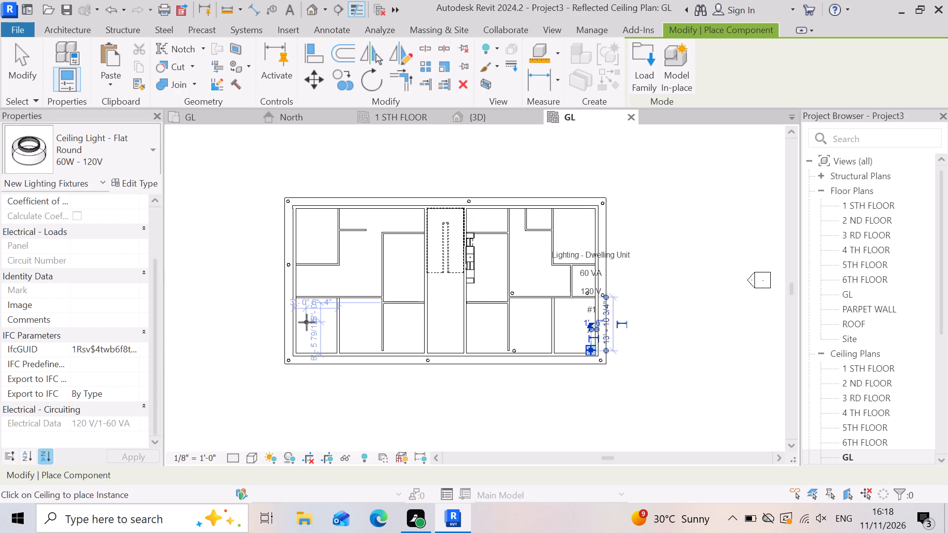
scroll(396, 280, down, 2)
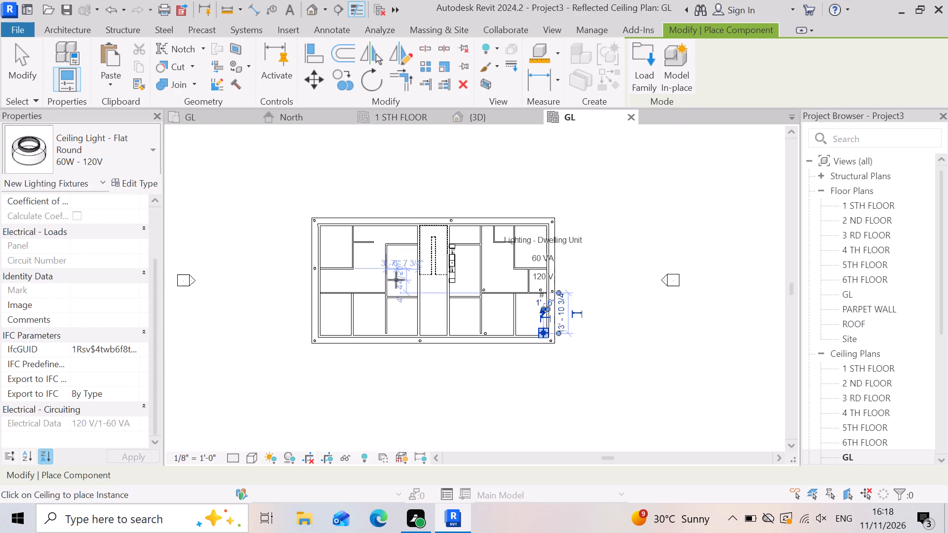
scroll(442, 240, up, 5)
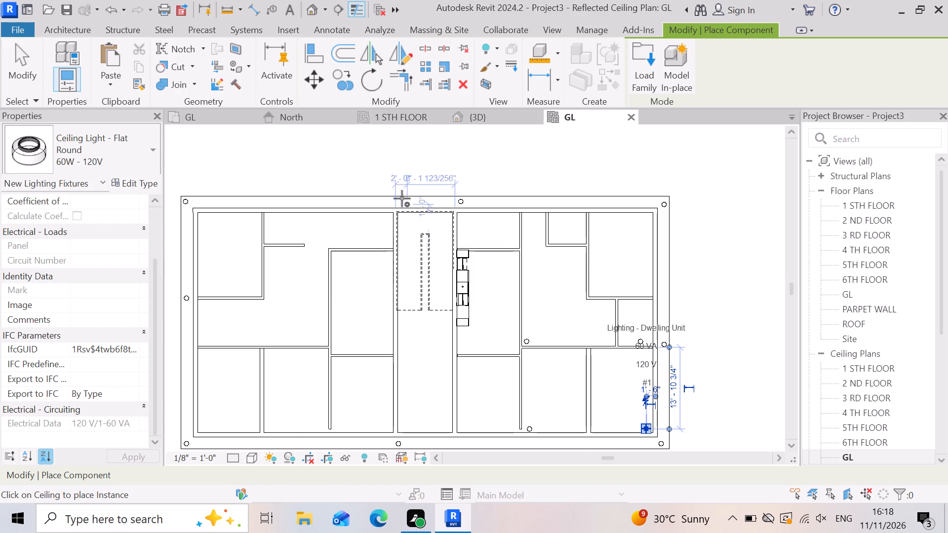
scroll(402, 198, up, 8)
scroll(447, 231, up, 1)
scroll(447, 228, down, 6)
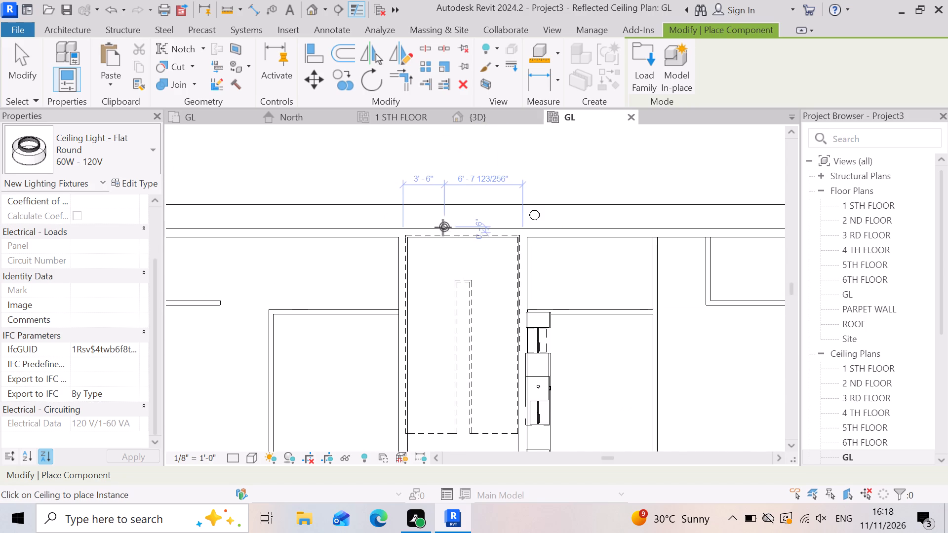
scroll(443, 228, down, 6)
scroll(383, 376, up, 3)
scroll(398, 168, up, 1)
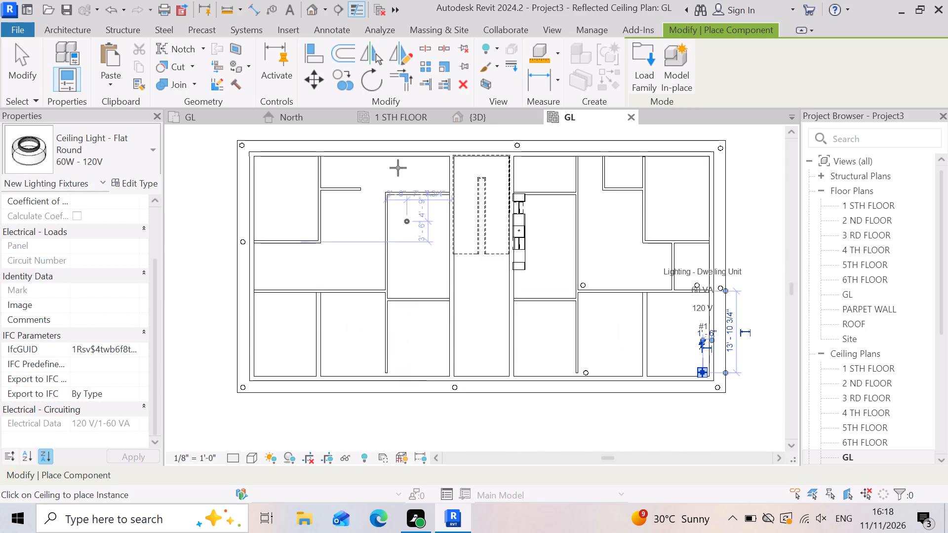
scroll(398, 168, up, 6)
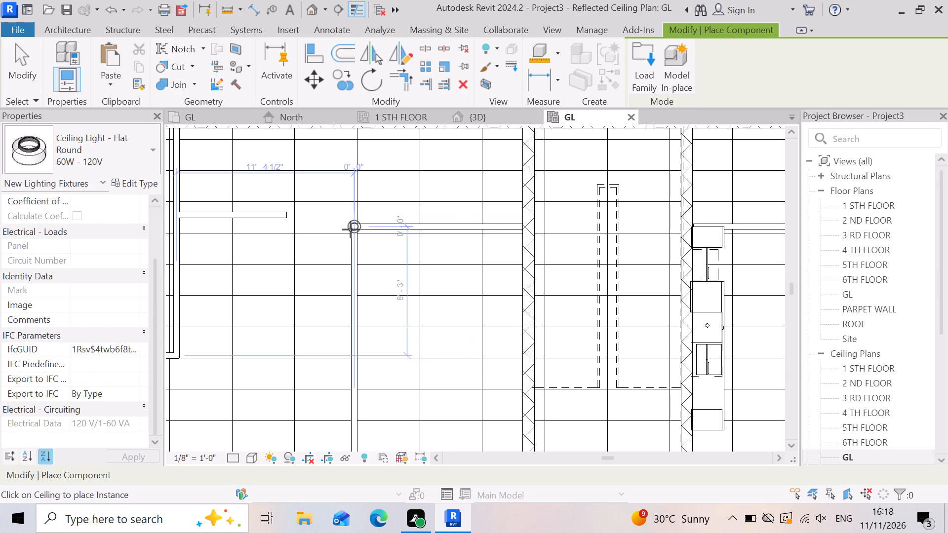
scroll(357, 245, up, 3)
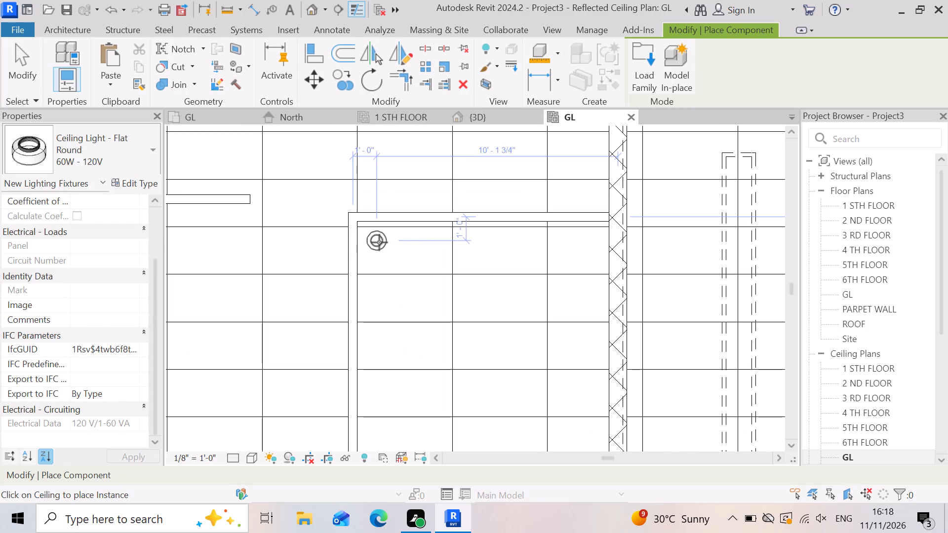
click(379, 242)
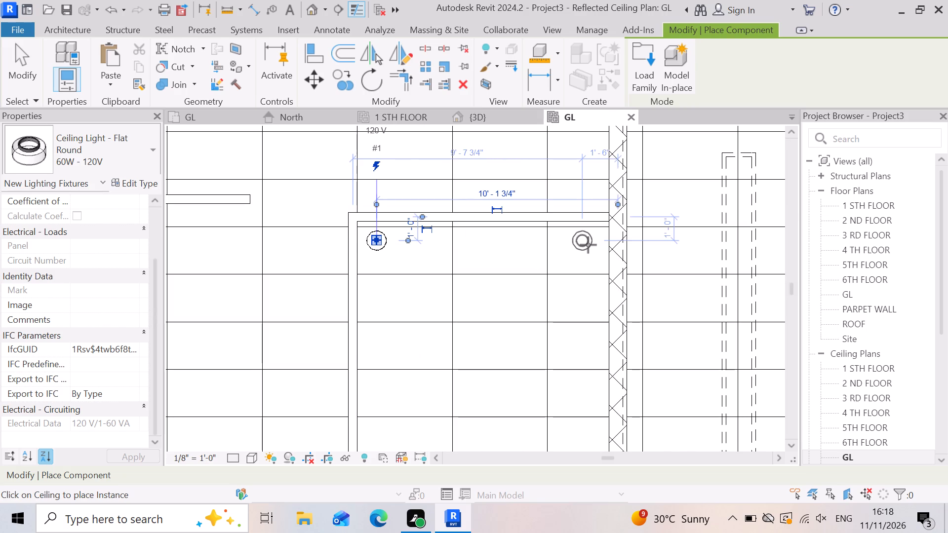
click(597, 243)
Place flat round ceiling lights in the southwest and southeast corners of the room west of the stair corridor.
scroll(546, 210, down, 3)
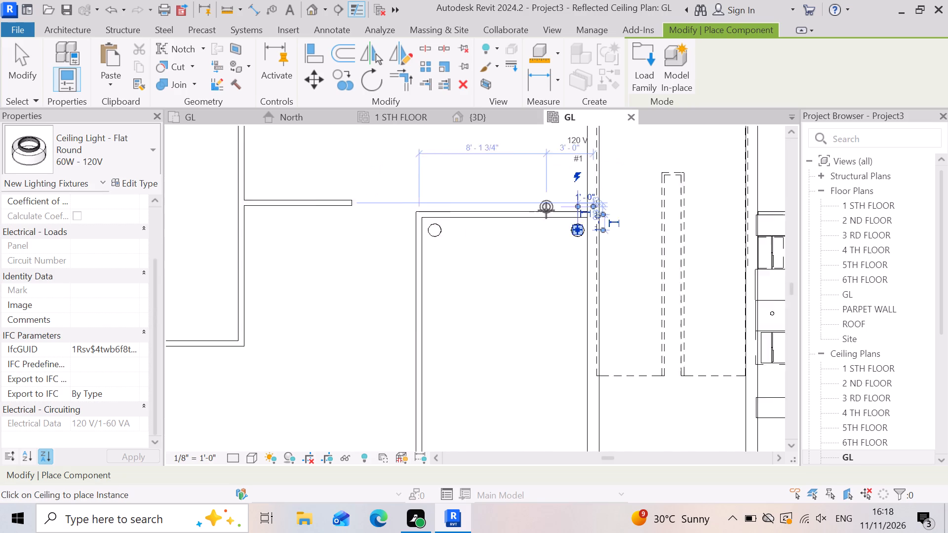
scroll(546, 210, down, 5)
scroll(557, 312, up, 3)
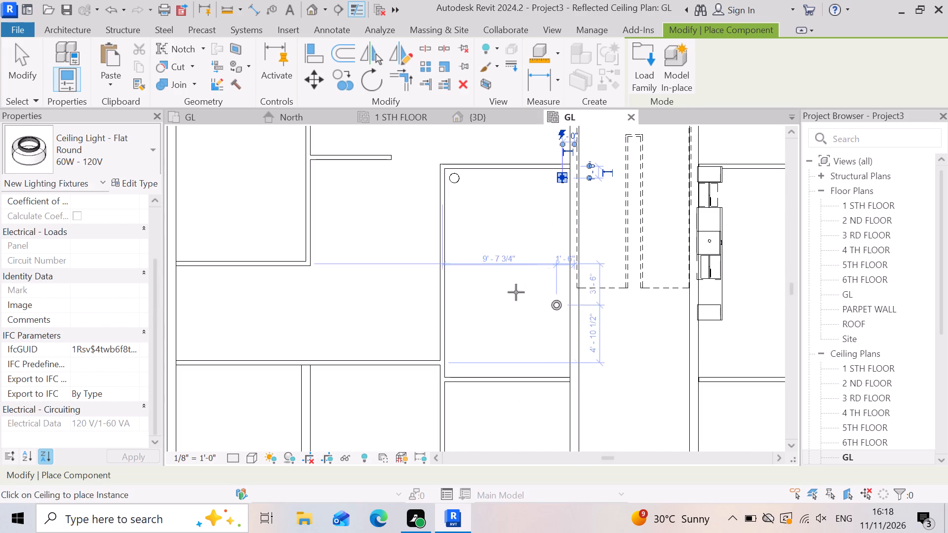
scroll(509, 286, down, 2)
scroll(482, 369, up, 9)
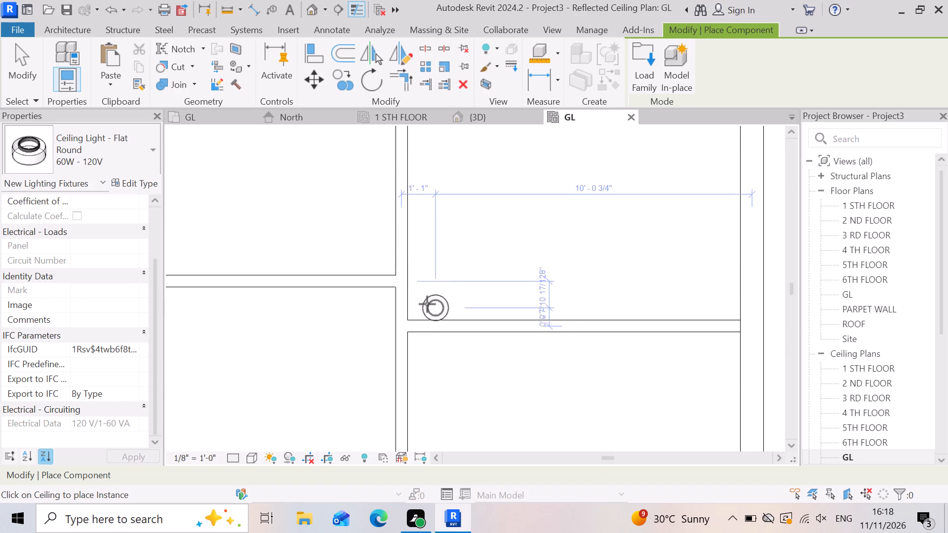
click(425, 305)
scroll(421, 317, down, 5)
scroll(563, 327, up, 1)
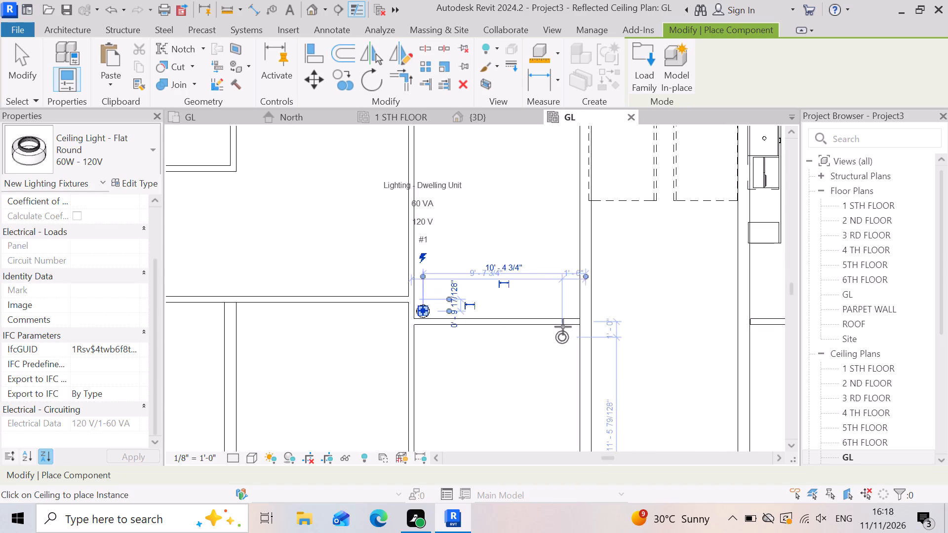
scroll(563, 327, up, 5)
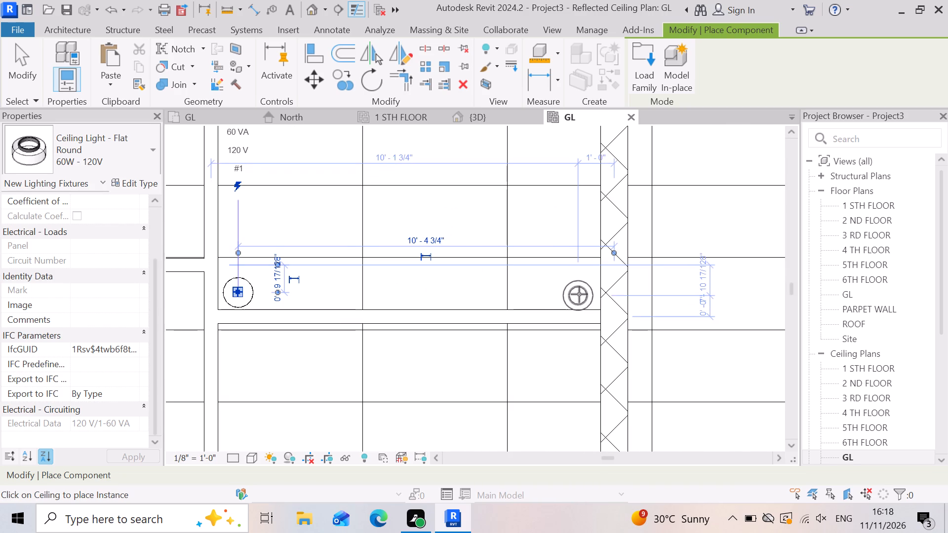
click(582, 290)
Place flat round ceiling lights in the northwest and northeast corners of the building's northeast room, about 1'-6" from the north wall.
scroll(510, 278, down, 6)
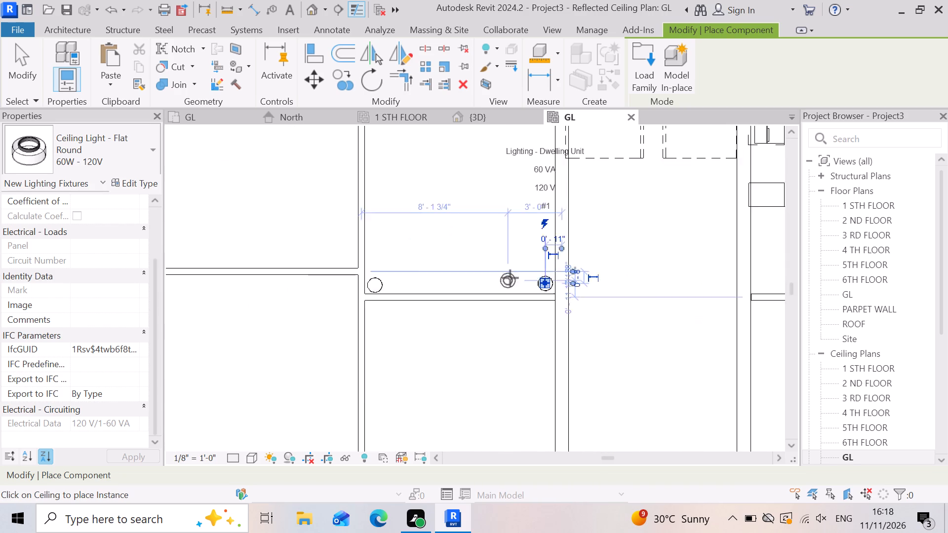
scroll(510, 278, down, 7)
scroll(388, 321, down, 4)
scroll(360, 363, up, 3)
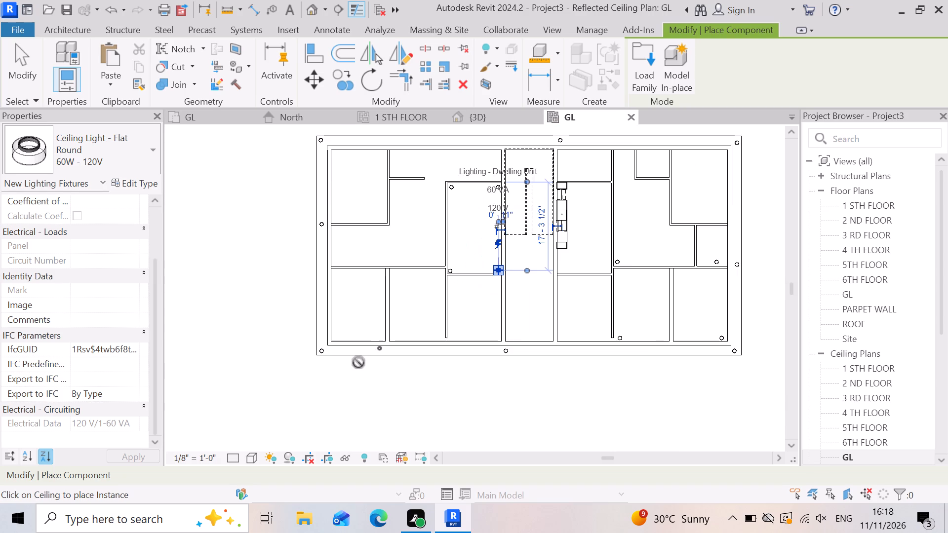
scroll(357, 359, down, 2)
scroll(345, 324, up, 2)
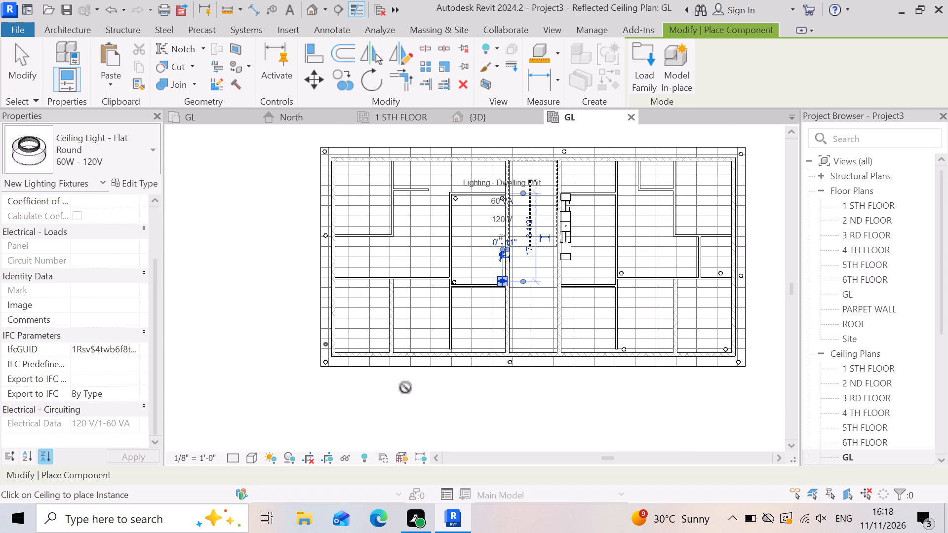
scroll(516, 388, down, 3)
scroll(442, 224, up, 2)
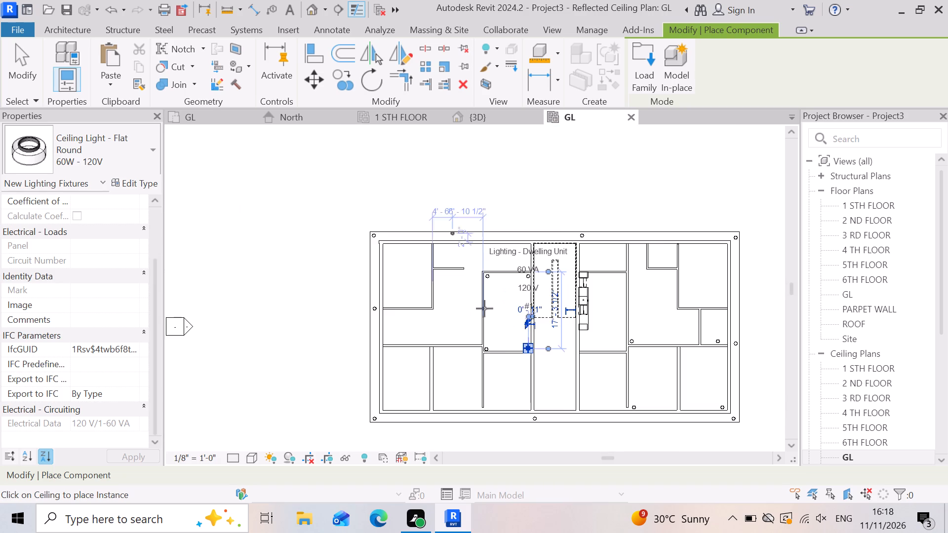
scroll(501, 361, up, 4)
scroll(445, 341, down, 4)
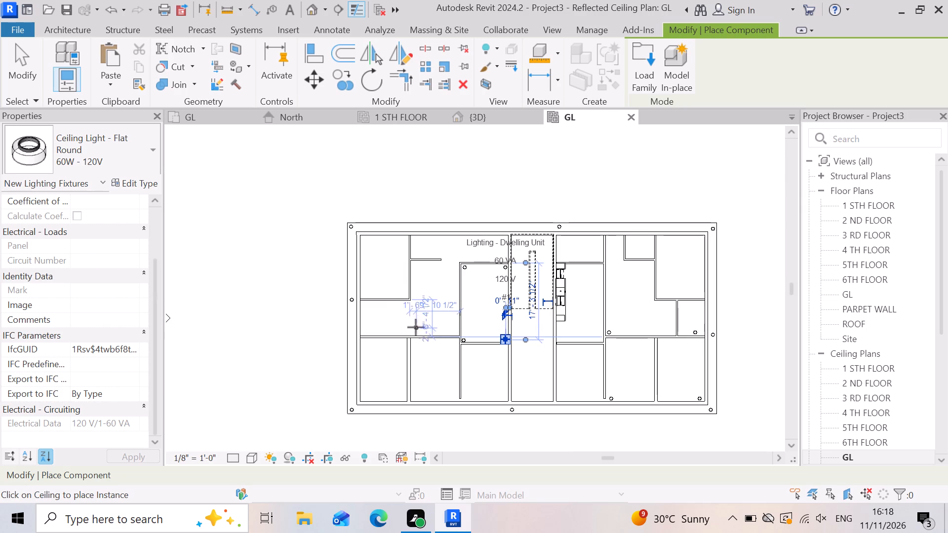
scroll(555, 282, up, 2)
scroll(537, 291, down, 3)
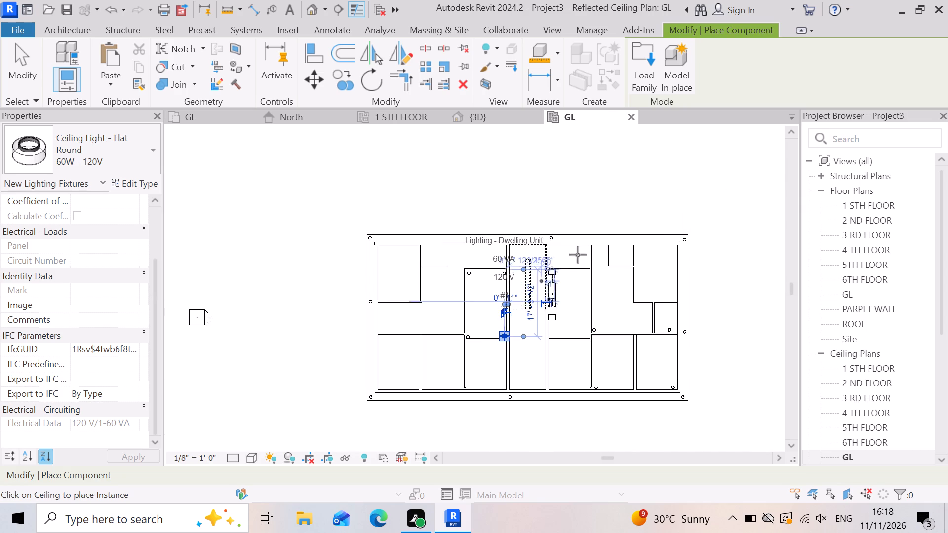
scroll(643, 241, up, 7)
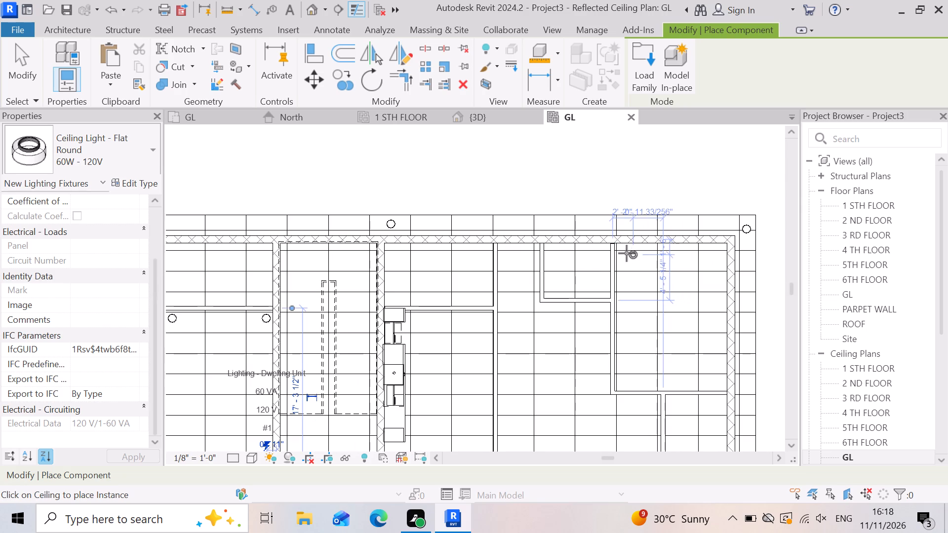
click(627, 253)
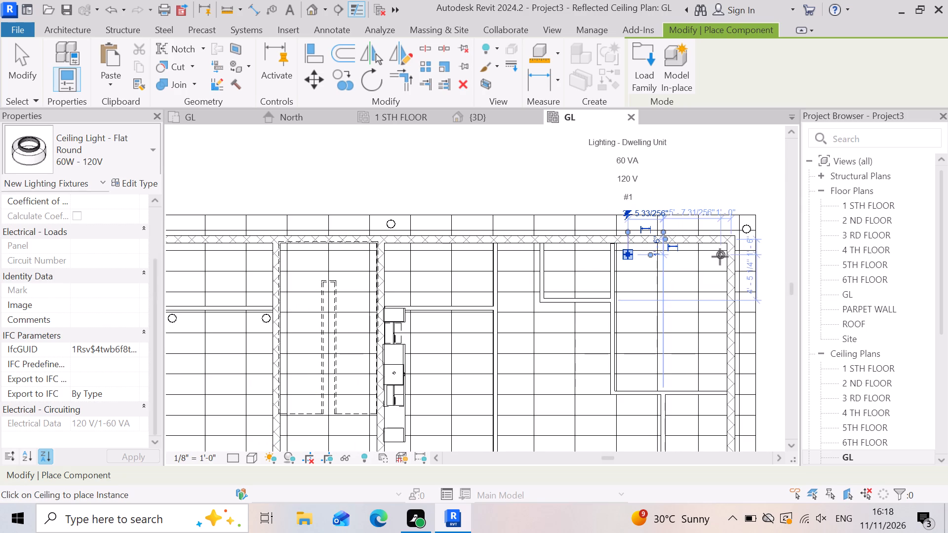
click(720, 257)
Place flat round ceiling lights in the northeast room's southwest corner and southeast corner, the latter about 1'-2" from the east wall.
scroll(636, 396, up, 4)
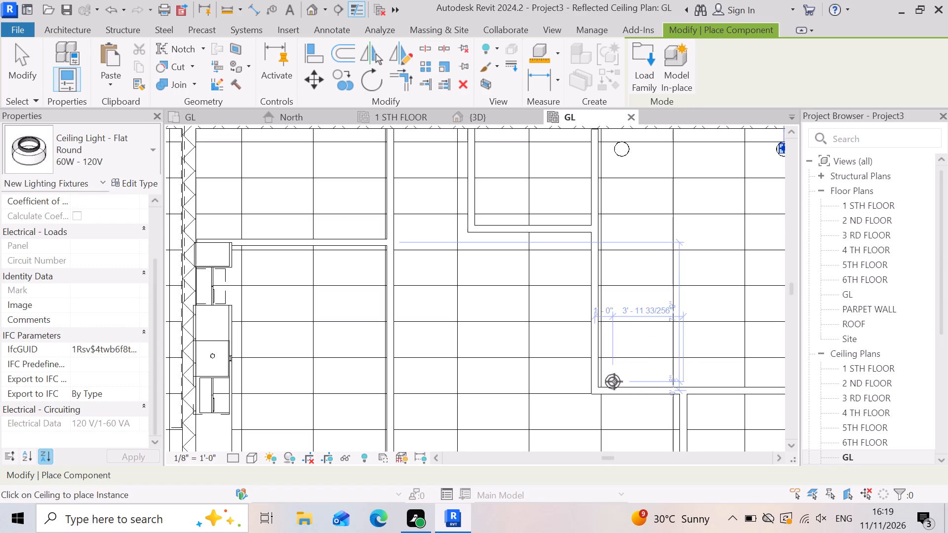
click(612, 373)
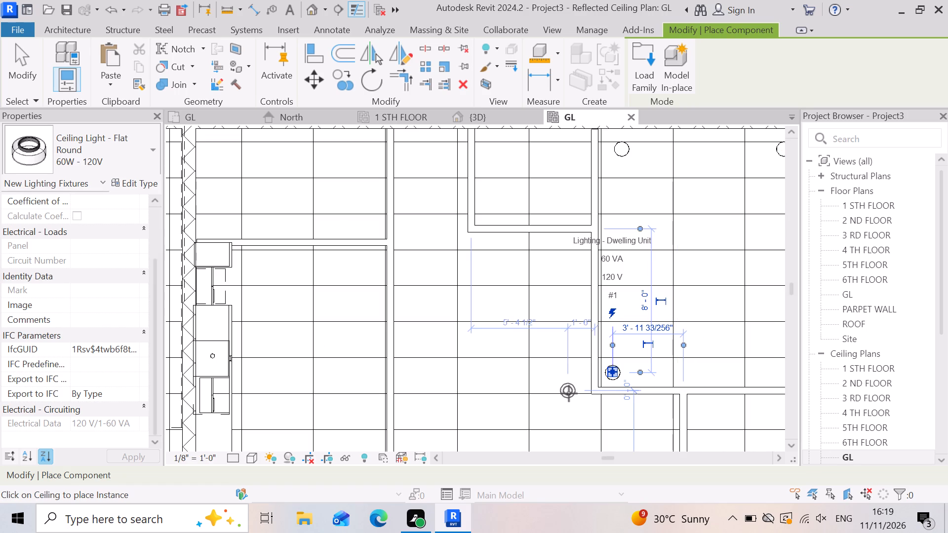
scroll(393, 378, down, 4)
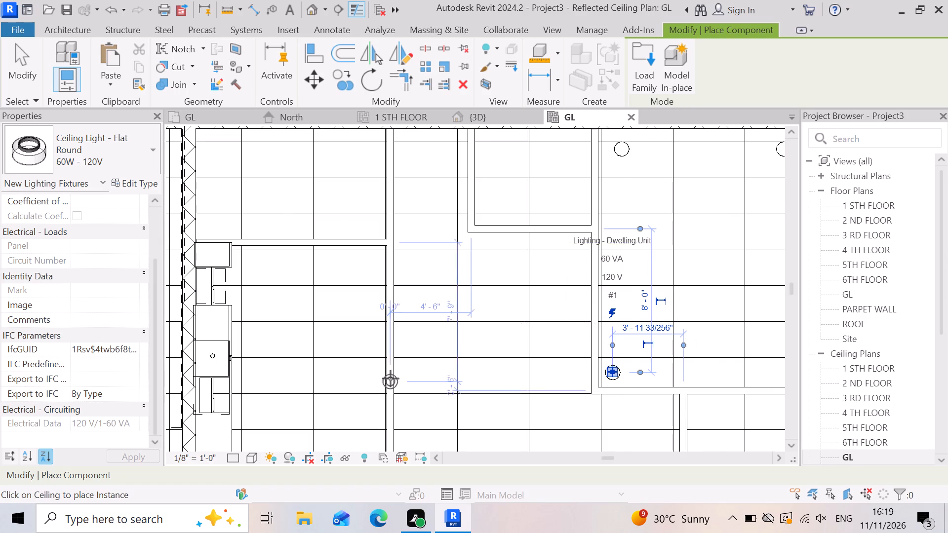
scroll(623, 405, up, 5)
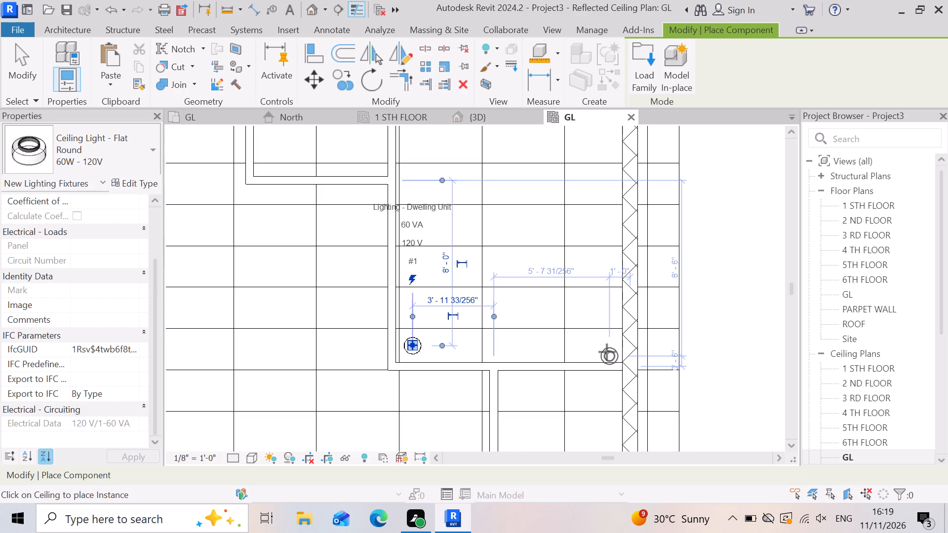
scroll(606, 352, up, 2)
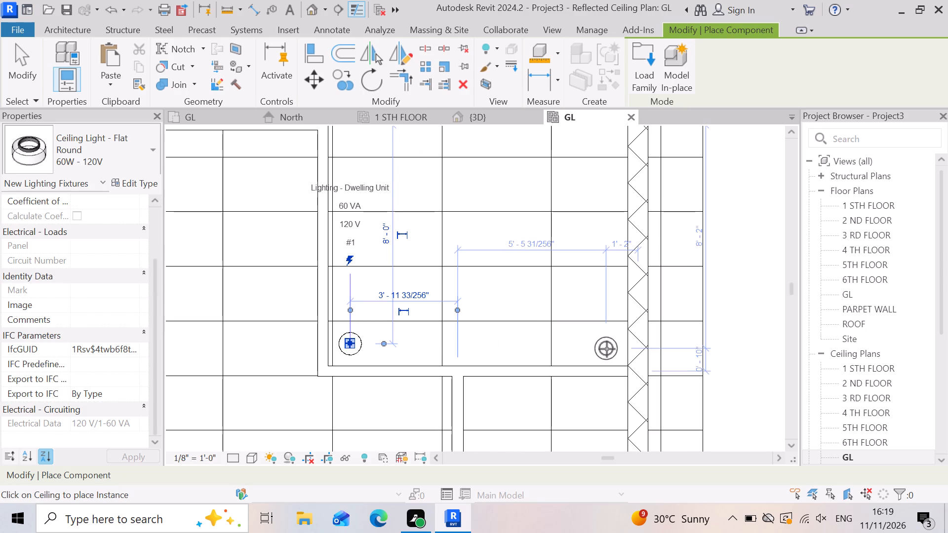
click(607, 349)
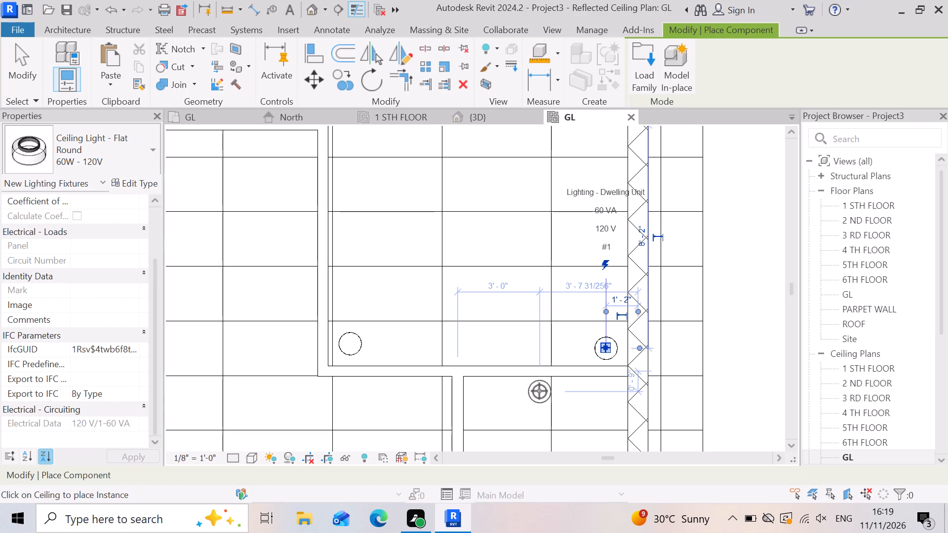
scroll(569, 317, down, 4)
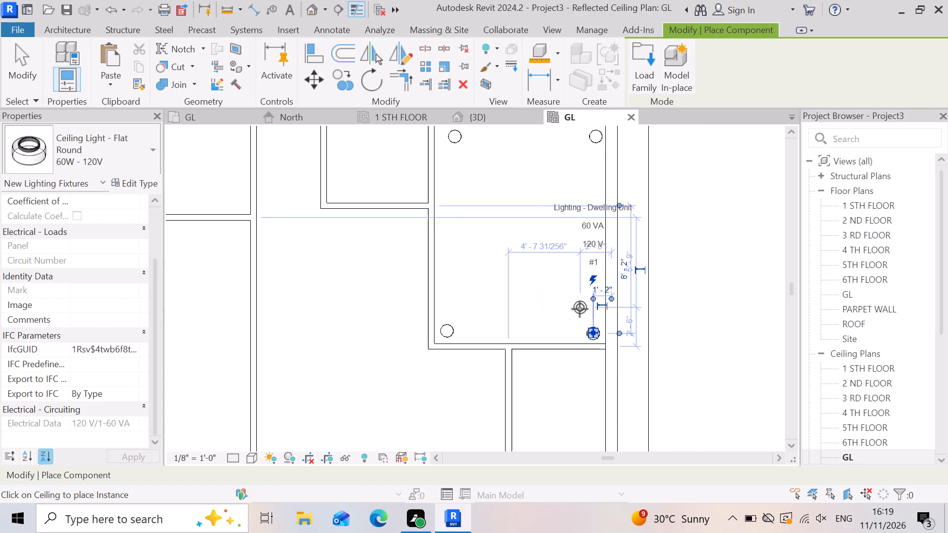
Place flat round ceiling lights in the northwest corners of the building's southeast and southwest rooms.
scroll(580, 309, down, 3)
scroll(608, 353, down, 7)
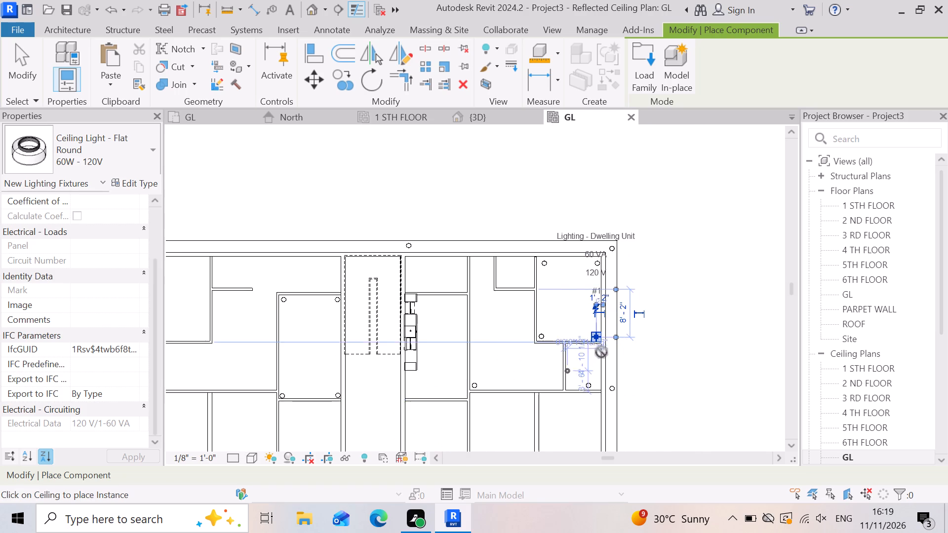
scroll(558, 459, up, 2)
scroll(602, 418, up, 8)
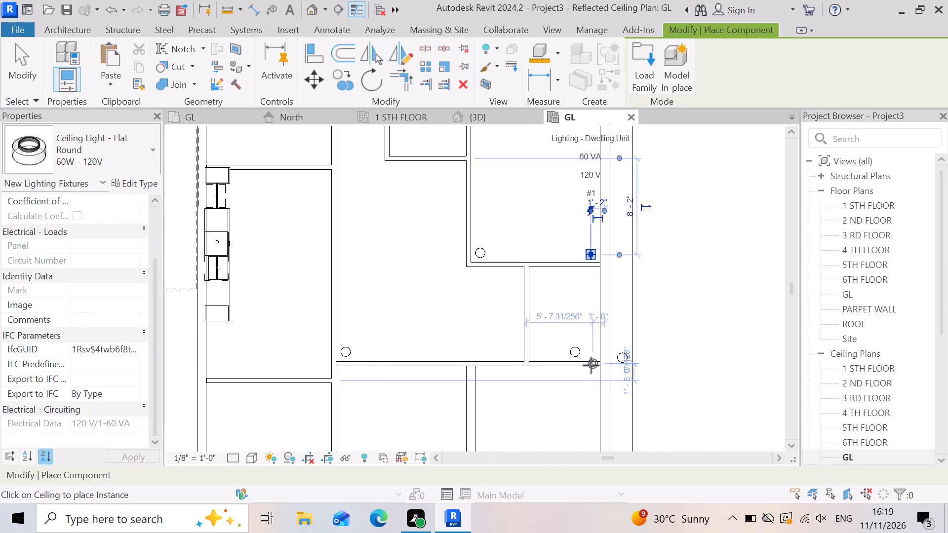
click(488, 377)
scroll(612, 384, down, 8)
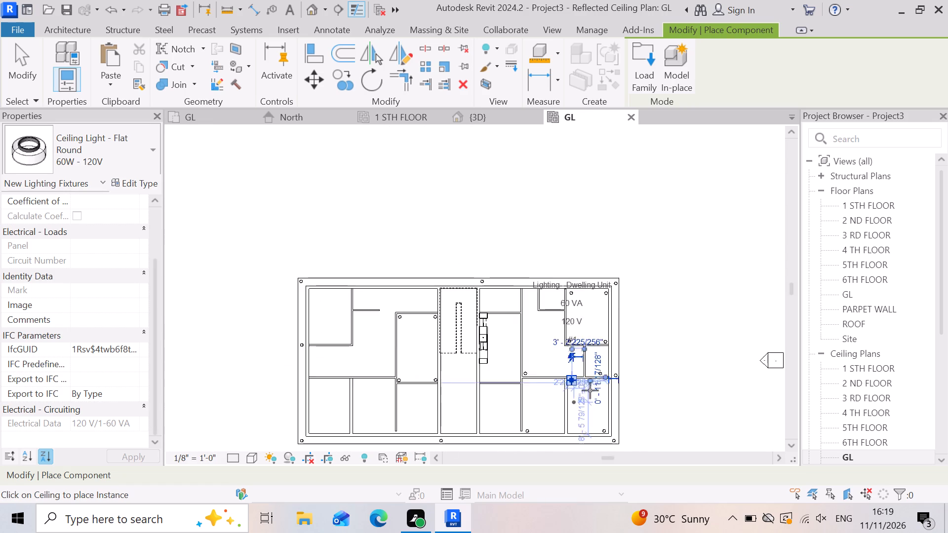
scroll(592, 390, down, 3)
scroll(493, 435, up, 2)
scroll(371, 433, up, 3)
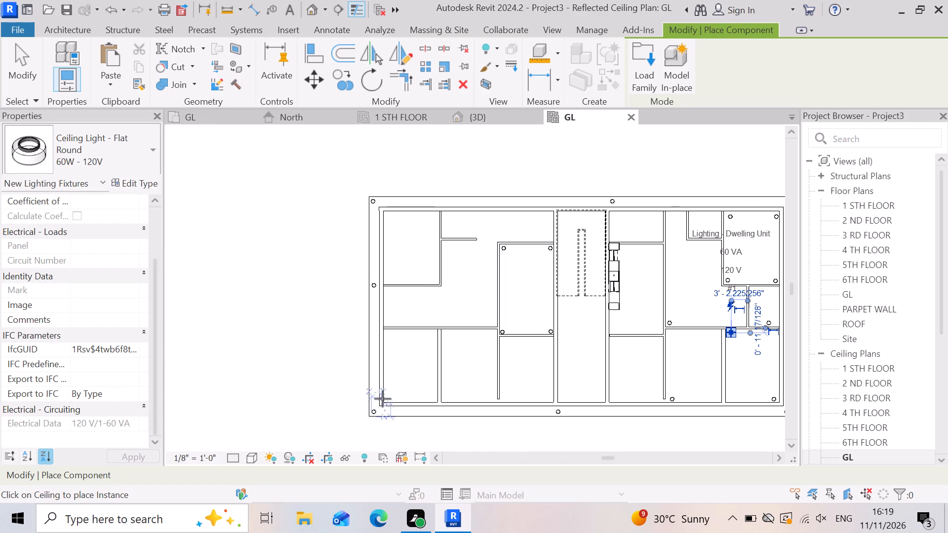
scroll(400, 342, up, 8)
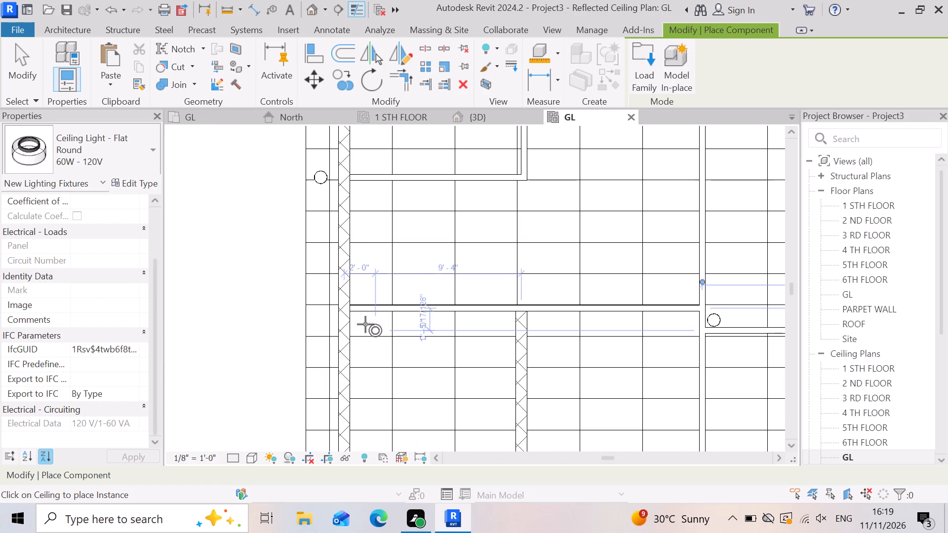
click(362, 324)
Place flat round ceiling lights in the northwest room's northwest corner and farther east along the north wall, each about 1'-0" from that wall.
scroll(380, 402, down, 8)
scroll(405, 253, up, 4)
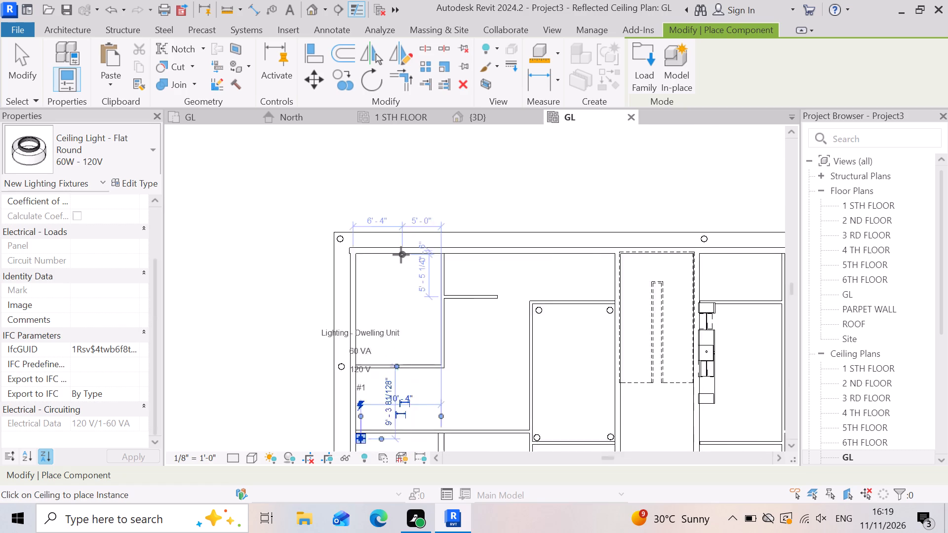
scroll(401, 255, up, 4)
click(319, 258)
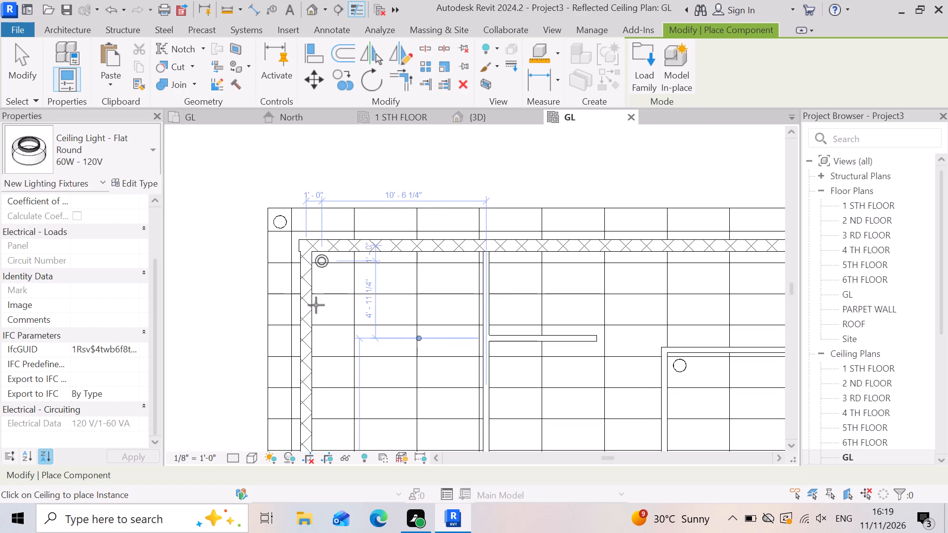
scroll(320, 305, down, 4)
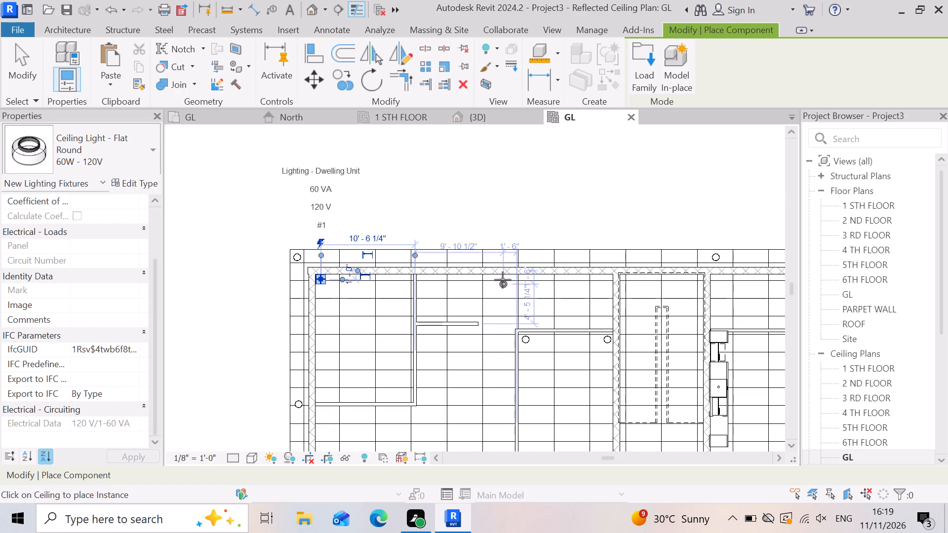
click(503, 280)
Place a flat round ceiling light in the southeast corner of the second room from the west on the building's south side.
scroll(516, 274, down, 7)
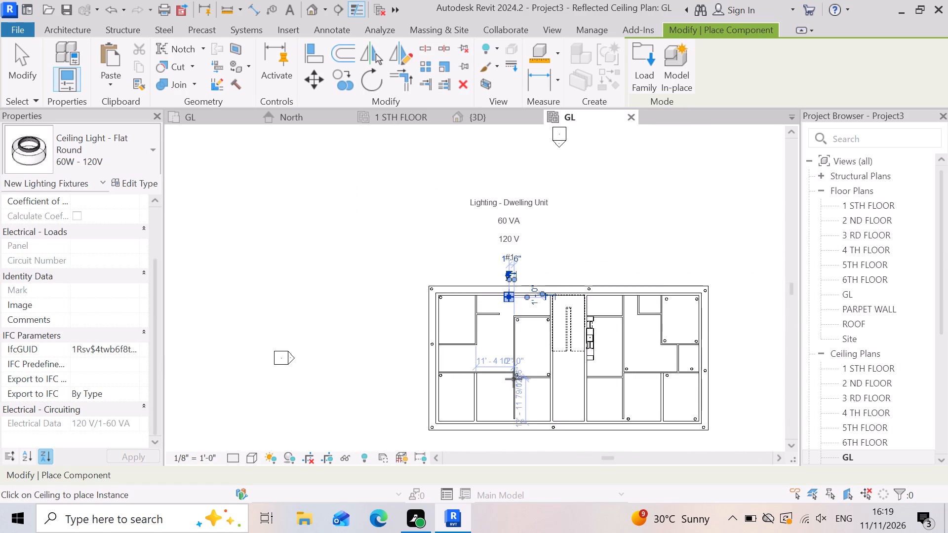
scroll(518, 370, down, 3)
scroll(509, 444, up, 8)
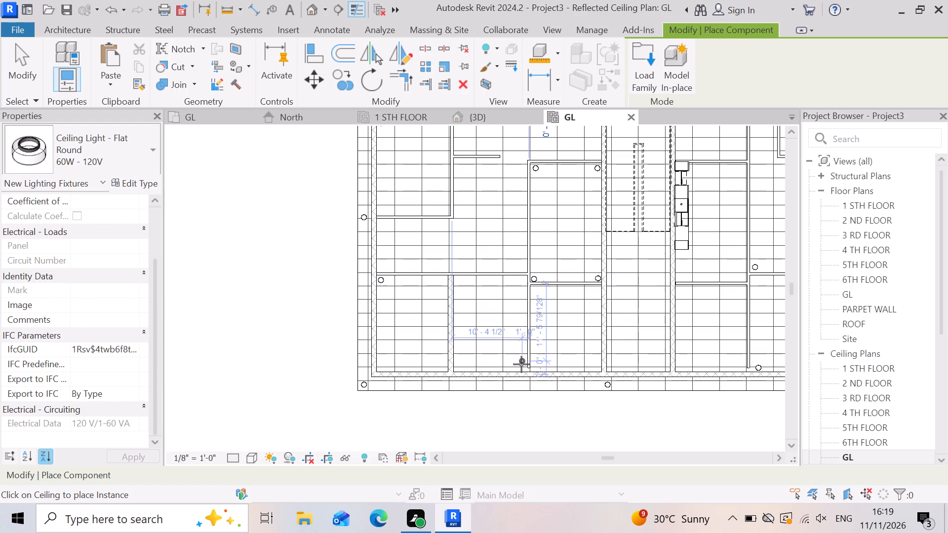
click(521, 364)
End light placement and examine the lights under the ceiling overhang at the building's northeast corner in the 3D view.
scroll(425, 429, down, 5)
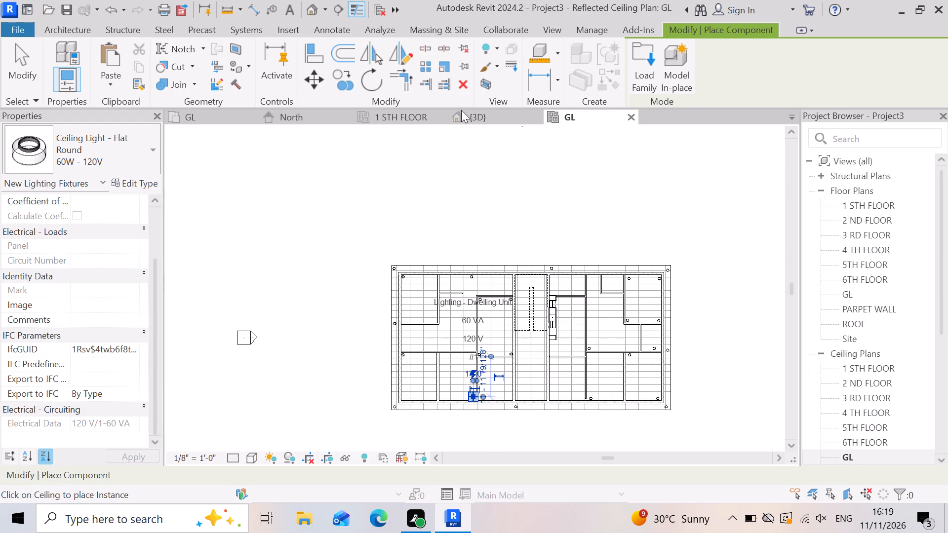
click(497, 112)
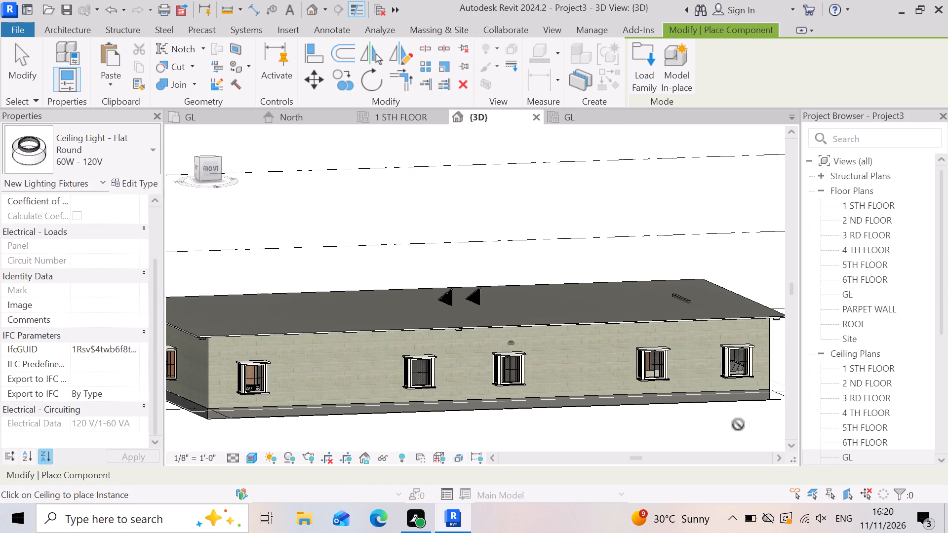
key(Escape)
scroll(375, 316, up, 5)
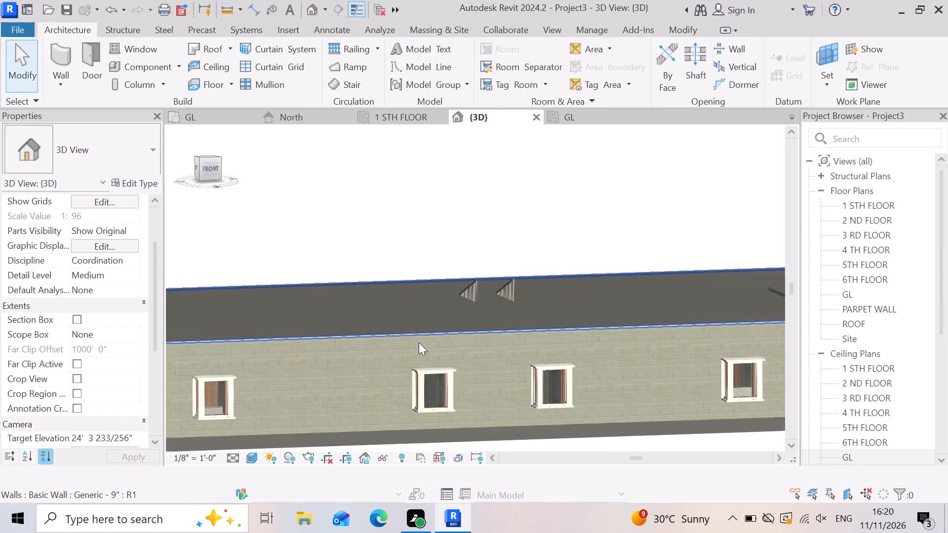
scroll(517, 316, down, 7)
scroll(448, 349, down, 3)
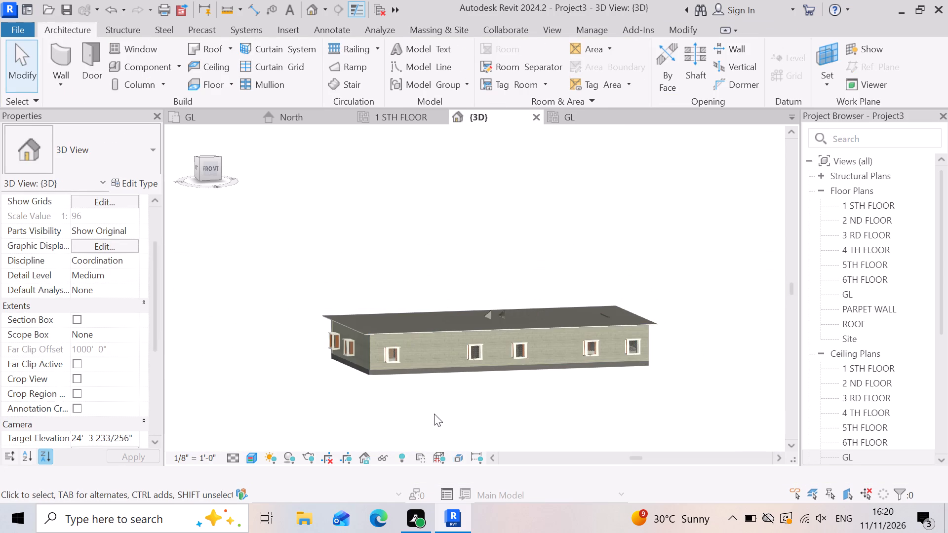
shift+right_drag(395, 385, 606, 420)
shift+middle_drag(395, 385, 606, 420)
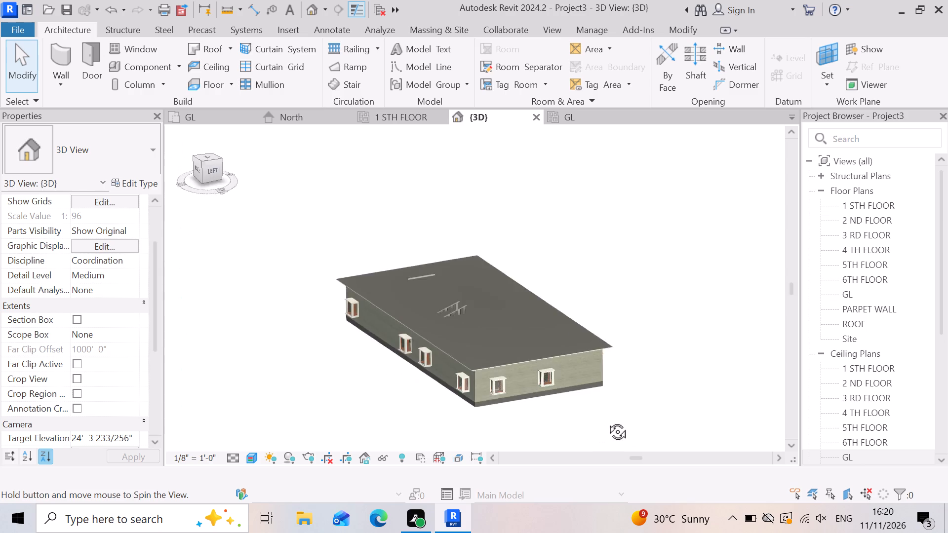
shift+middle_drag(606, 420, 665, 415)
shift+right_drag(606, 420, 665, 415)
scroll(375, 359, up, 12)
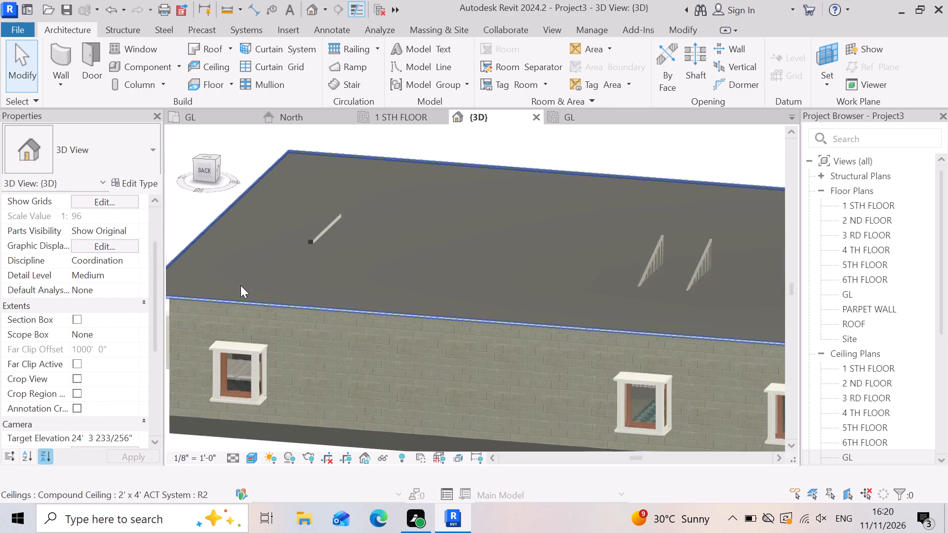
scroll(467, 347, down, 4)
scroll(247, 343, up, 11)
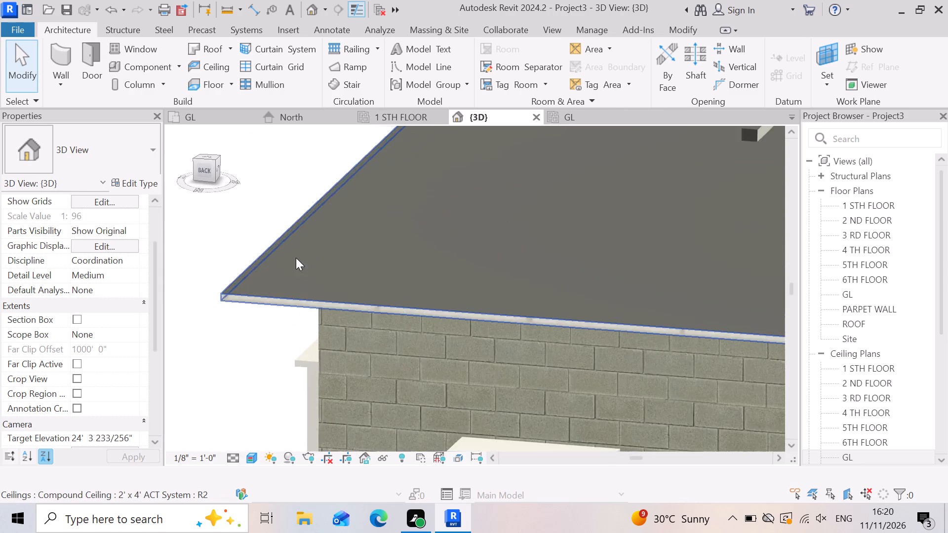
scroll(296, 258, up, 4)
scroll(342, 338, down, 8)
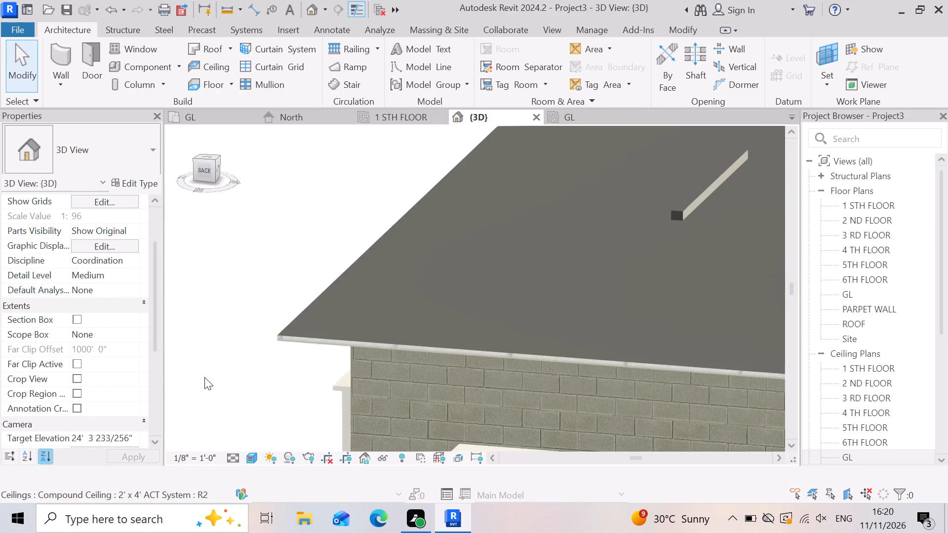
scroll(359, 335, down, 4)
scroll(351, 333, up, 11)
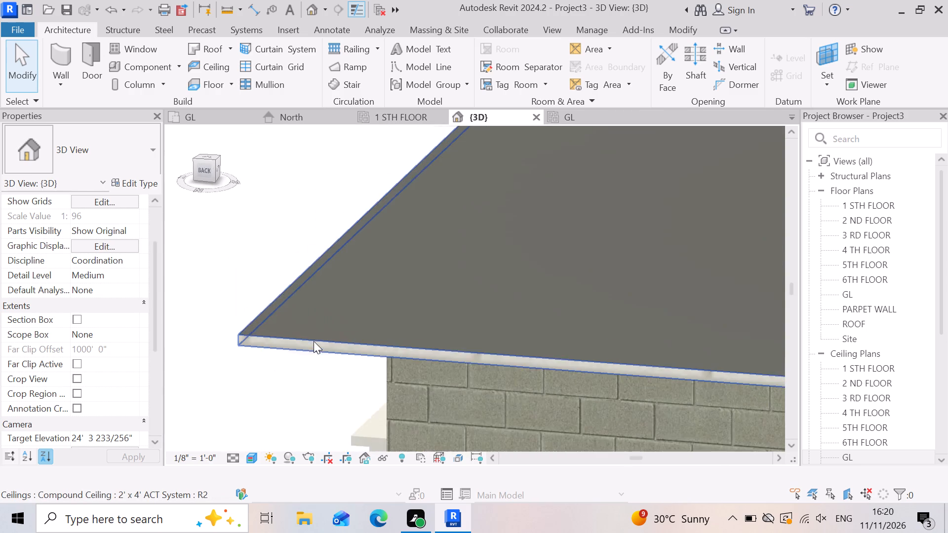
scroll(314, 341, up, 1)
scroll(360, 342, down, 3)
shift+middle_drag(382, 353, 402, 305)
shift+right_drag(382, 350, 402, 305)
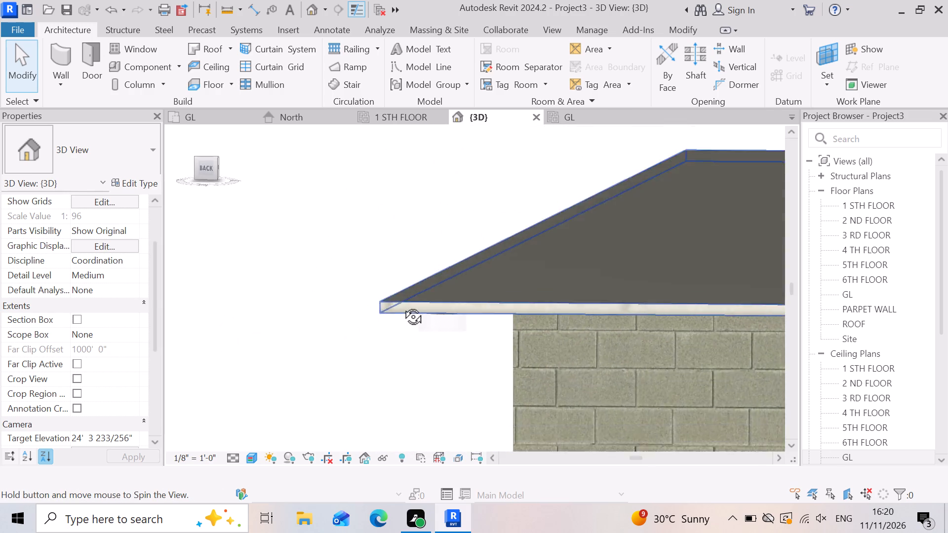
shift+middle_drag(402, 305, 405, 299)
shift+right_drag(402, 305, 406, 299)
scroll(479, 329, up, 3)
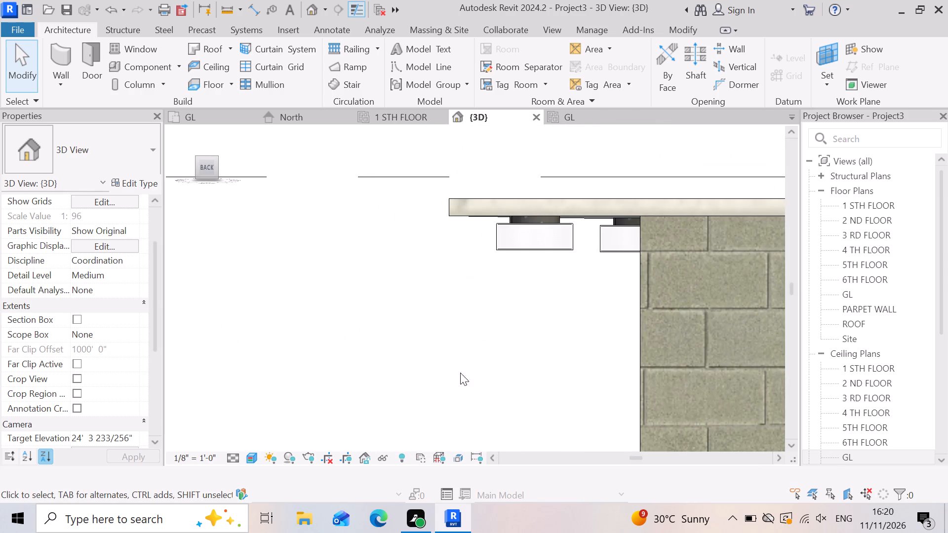
shift+right_drag(456, 368, 495, 322)
shift+middle_drag(456, 364, 495, 322)
scroll(425, 306, down, 4)
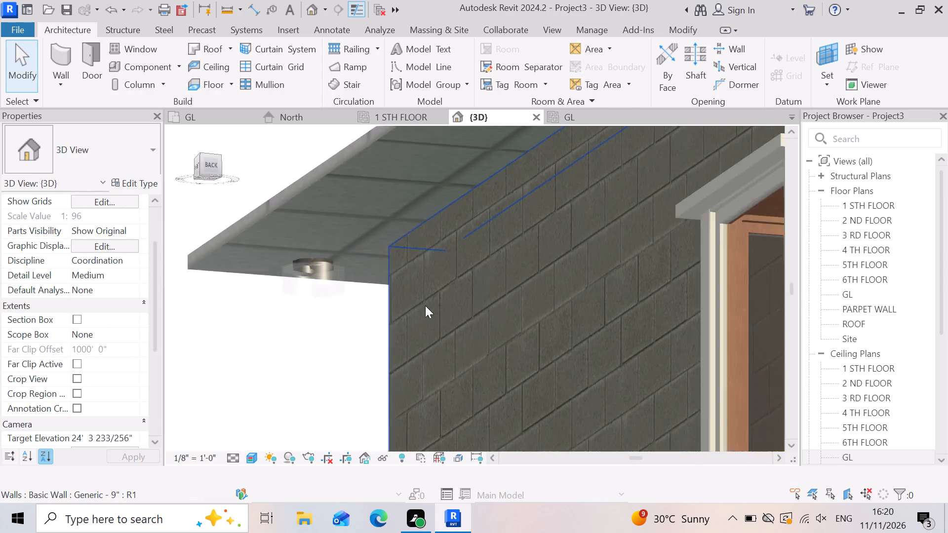
Examine the overhang and its lights along the east wall, and the building's exterior from the northeast.
scroll(425, 305, down, 5)
shift+right_drag(430, 329, 431, 329)
shift+middle_click(431, 329)
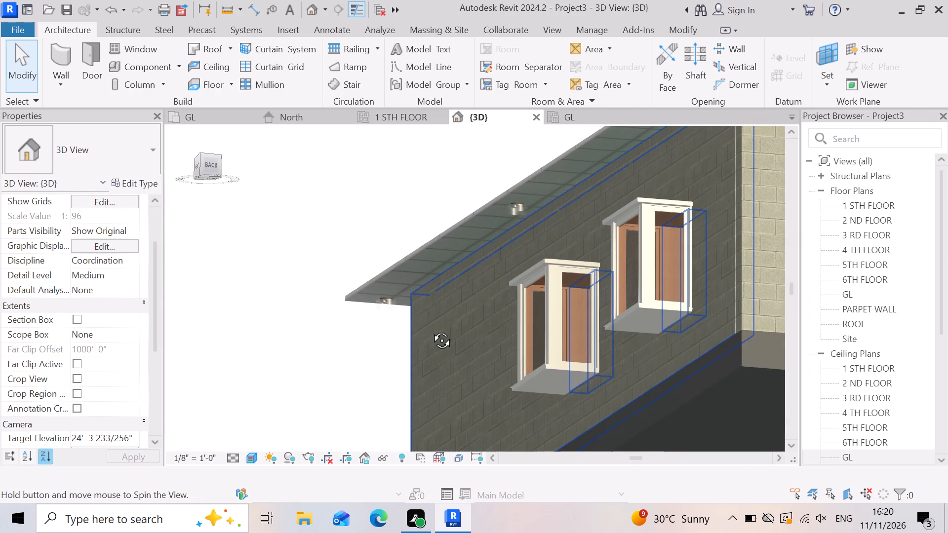
shift+right_drag(431, 329, 415, 362)
shift+middle_drag(429, 326, 415, 362)
scroll(436, 335, down, 1)
shift+right_drag(470, 316, 485, 351)
shift+middle_drag(470, 316, 485, 351)
scroll(485, 351, up, 7)
scroll(507, 281, down, 3)
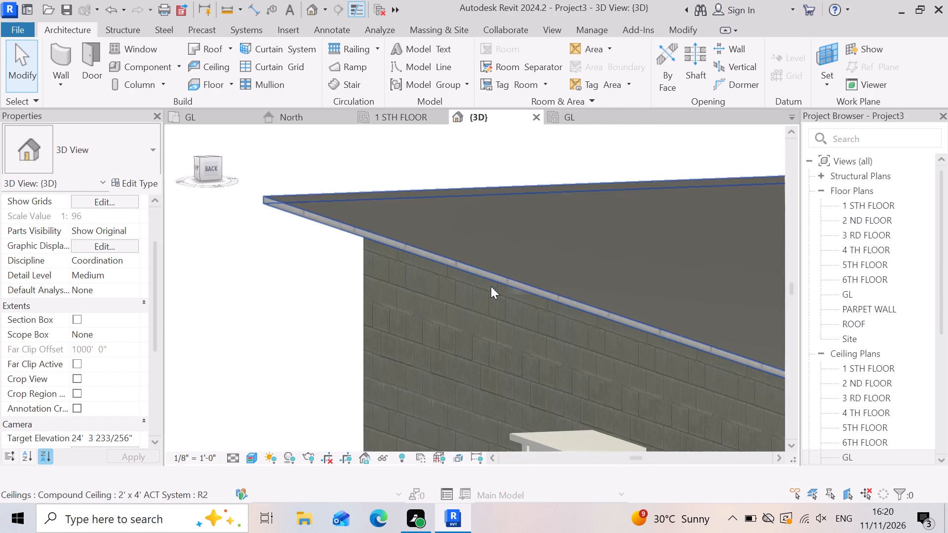
scroll(396, 306, down, 4)
scroll(343, 289, down, 4)
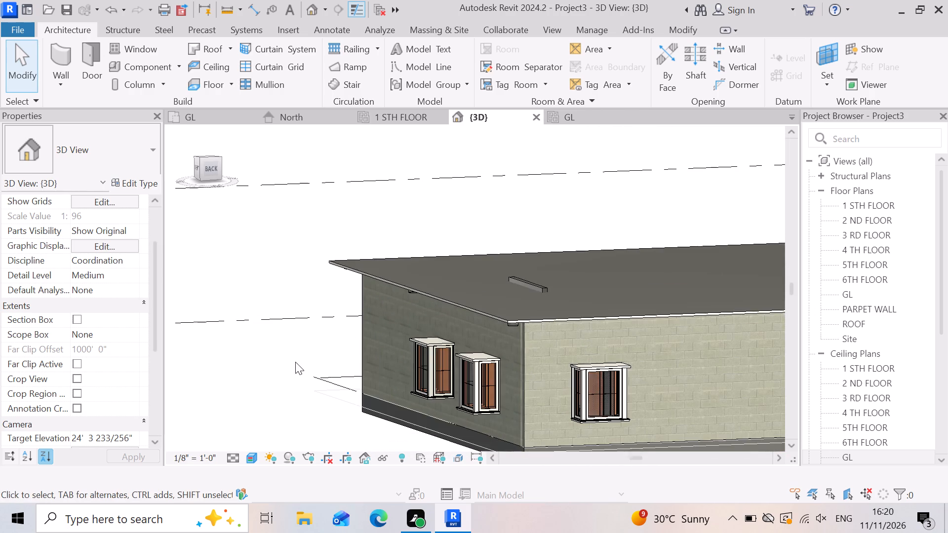
scroll(185, 341, down, 3)
scroll(323, 348, down, 2)
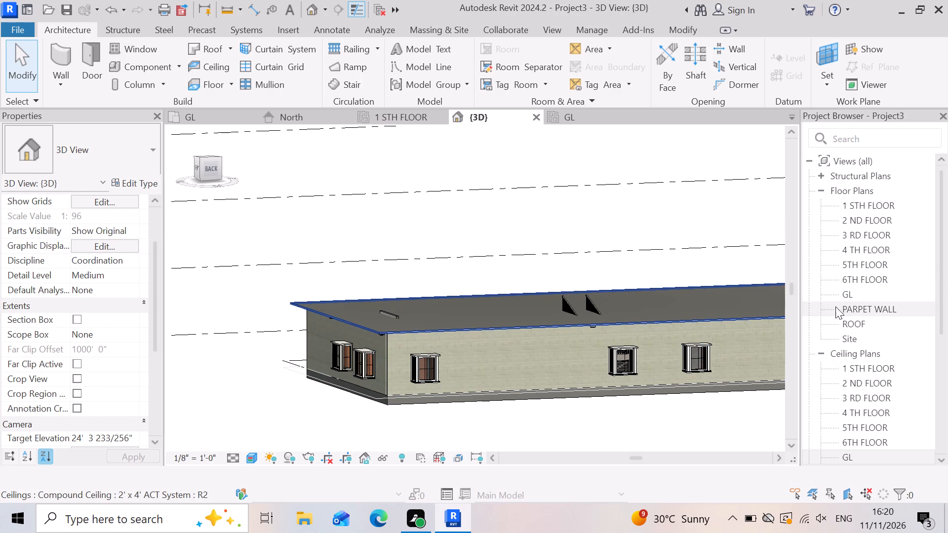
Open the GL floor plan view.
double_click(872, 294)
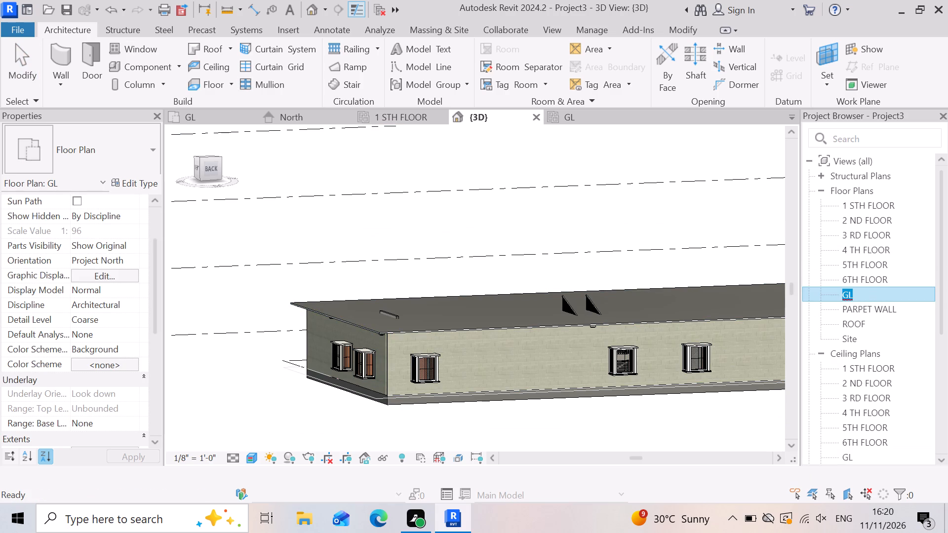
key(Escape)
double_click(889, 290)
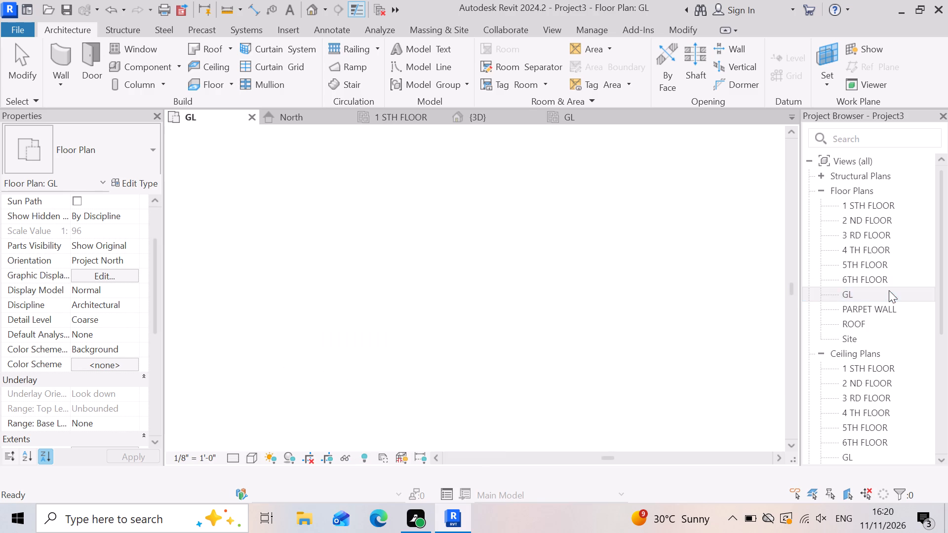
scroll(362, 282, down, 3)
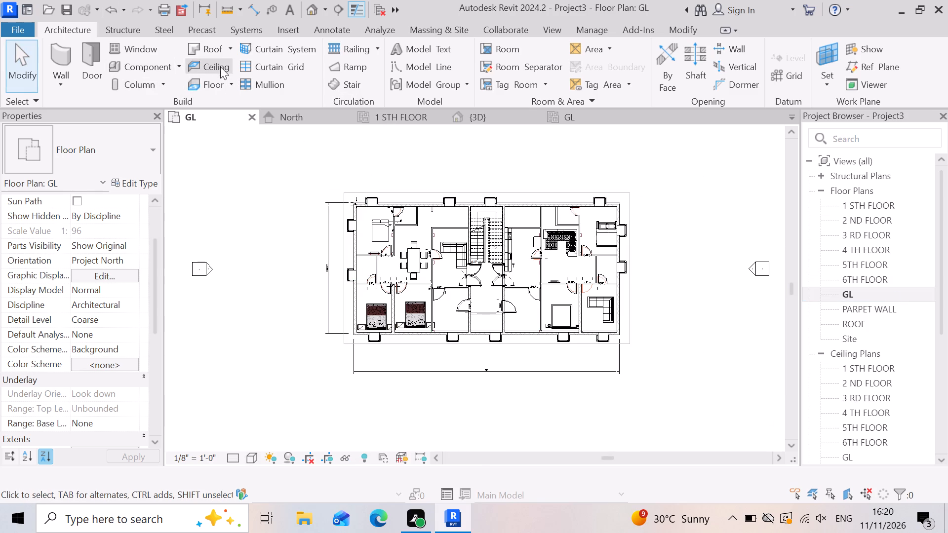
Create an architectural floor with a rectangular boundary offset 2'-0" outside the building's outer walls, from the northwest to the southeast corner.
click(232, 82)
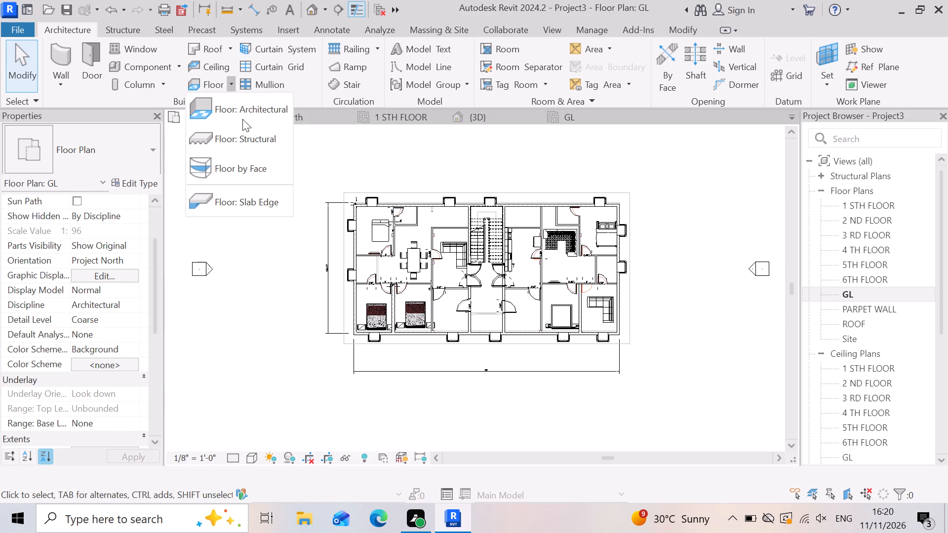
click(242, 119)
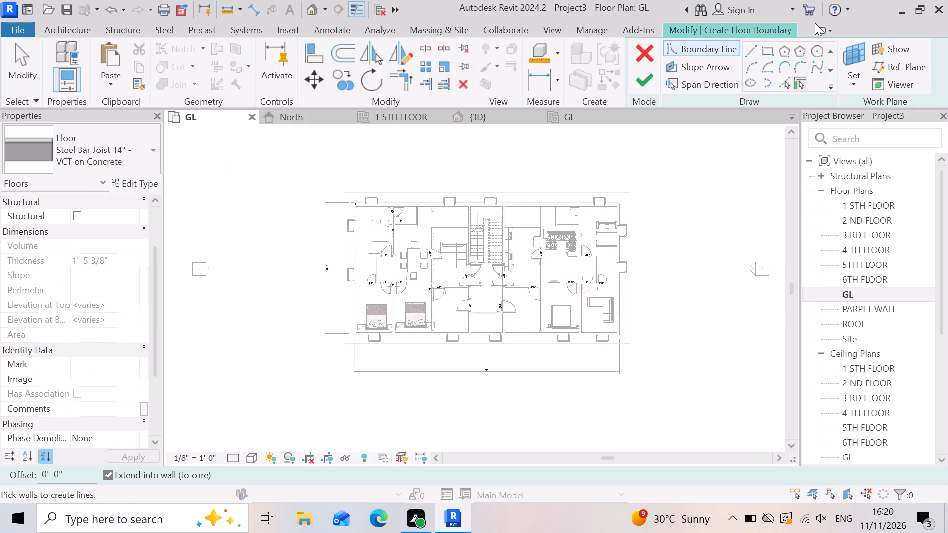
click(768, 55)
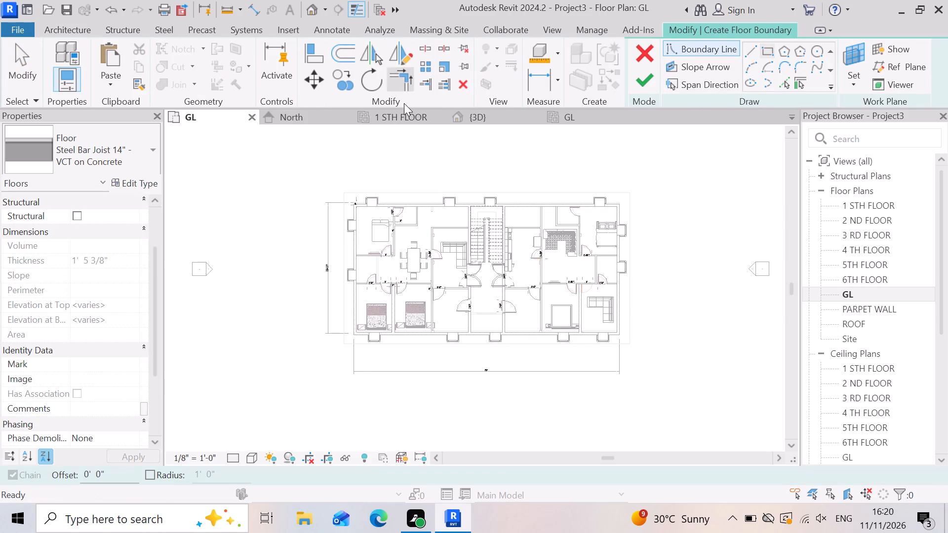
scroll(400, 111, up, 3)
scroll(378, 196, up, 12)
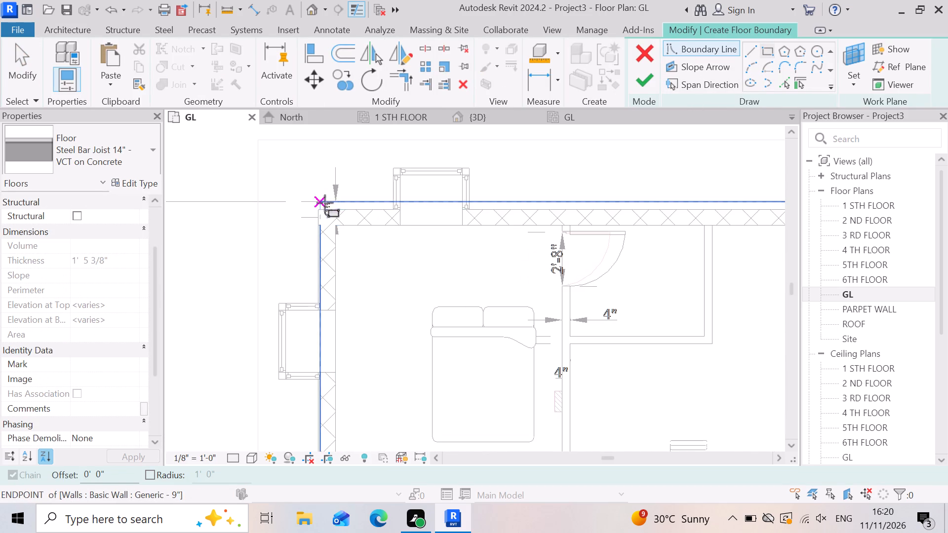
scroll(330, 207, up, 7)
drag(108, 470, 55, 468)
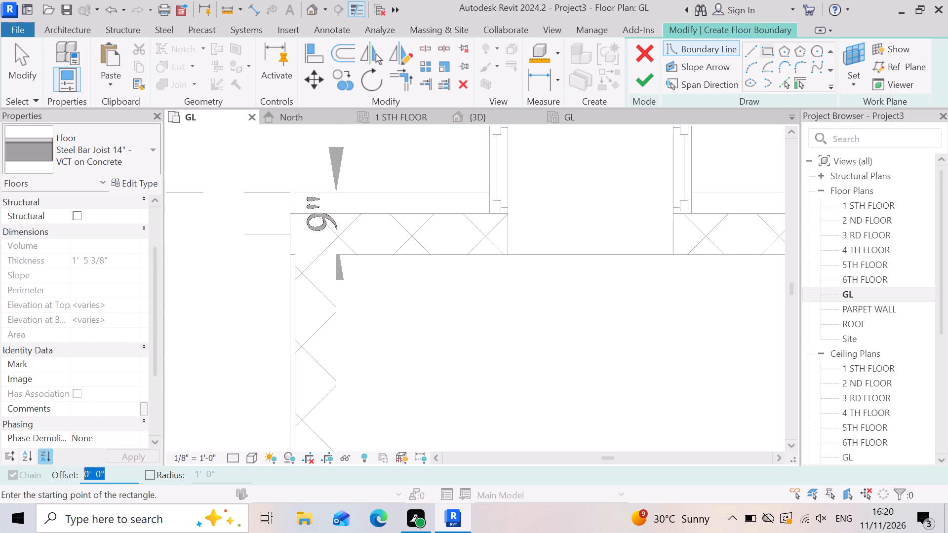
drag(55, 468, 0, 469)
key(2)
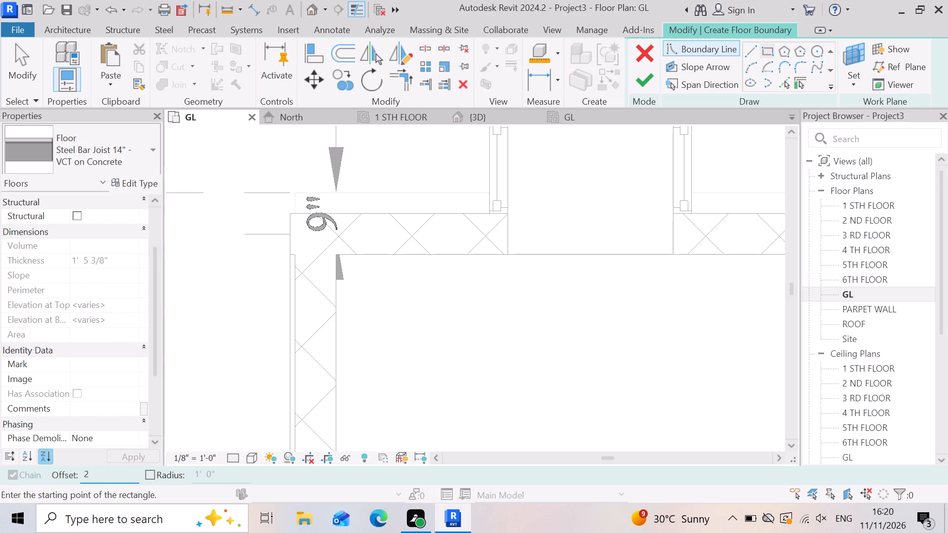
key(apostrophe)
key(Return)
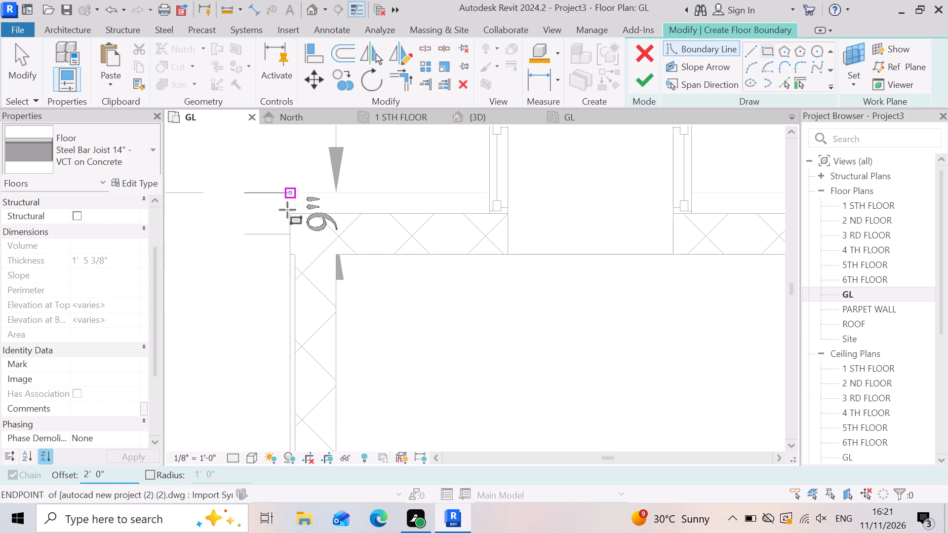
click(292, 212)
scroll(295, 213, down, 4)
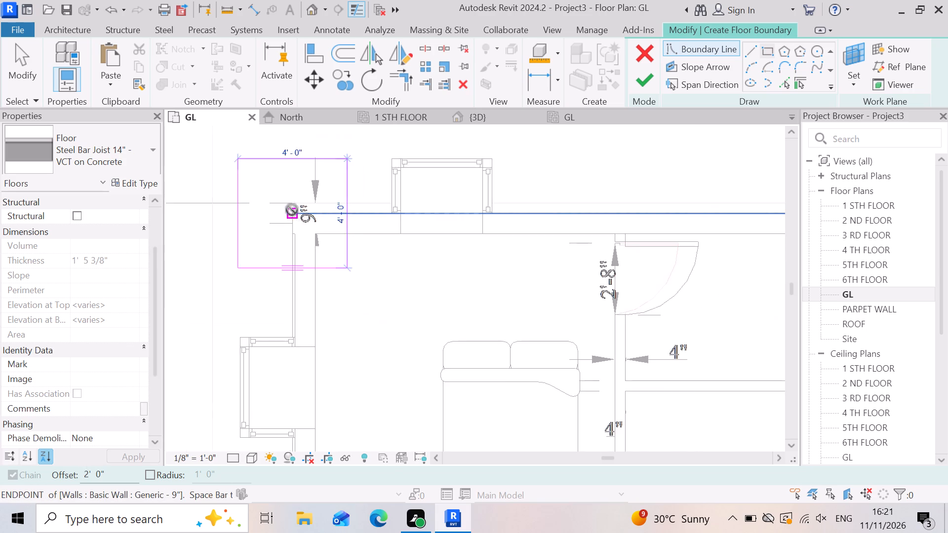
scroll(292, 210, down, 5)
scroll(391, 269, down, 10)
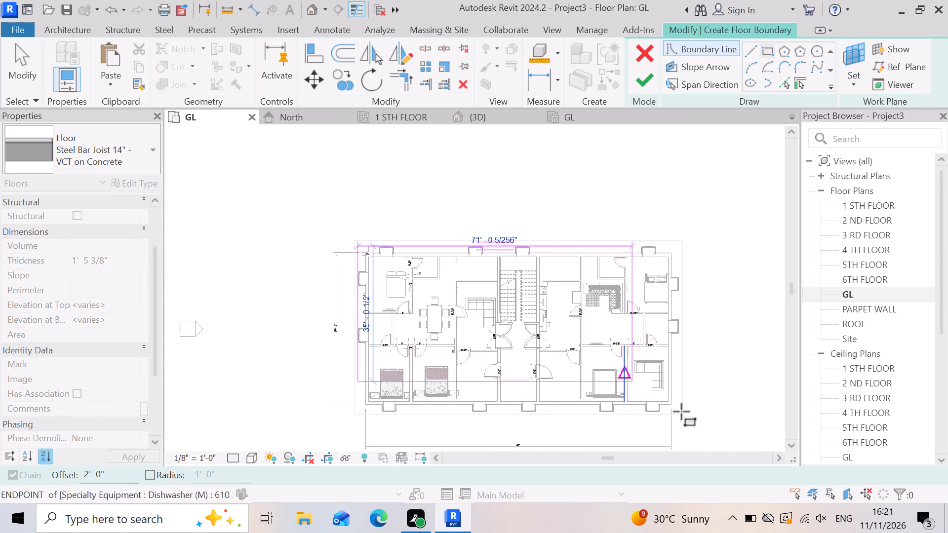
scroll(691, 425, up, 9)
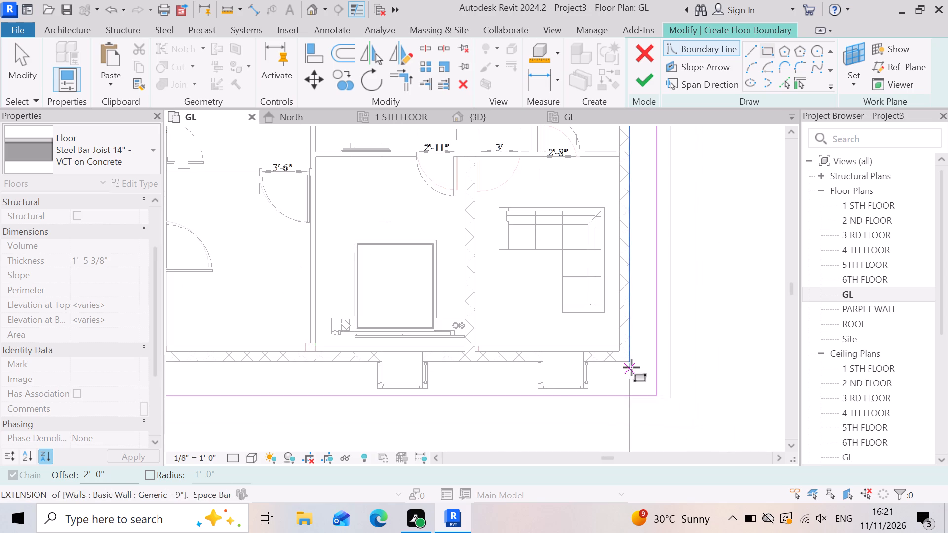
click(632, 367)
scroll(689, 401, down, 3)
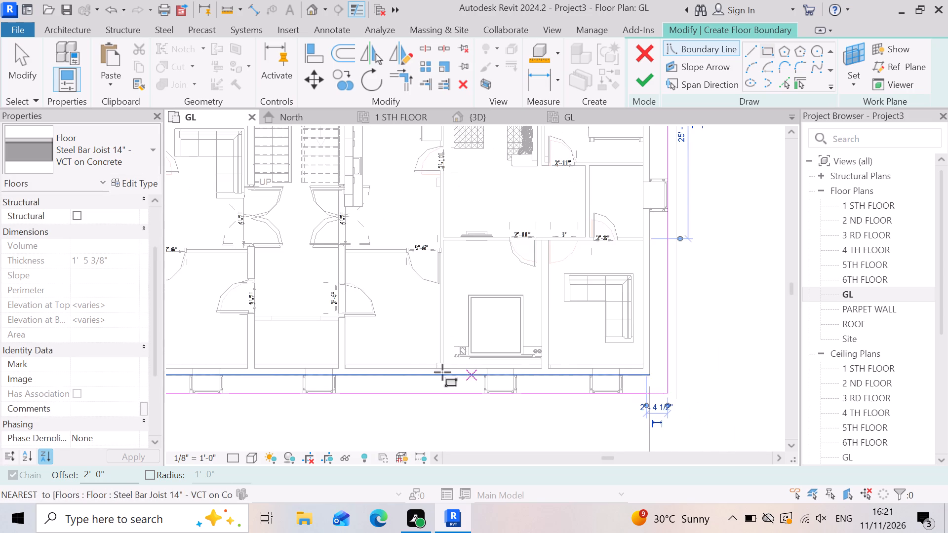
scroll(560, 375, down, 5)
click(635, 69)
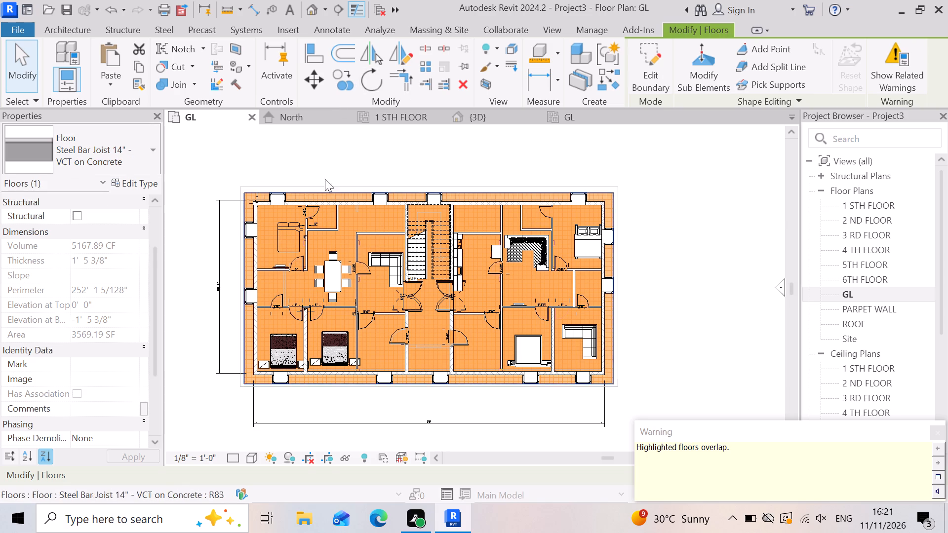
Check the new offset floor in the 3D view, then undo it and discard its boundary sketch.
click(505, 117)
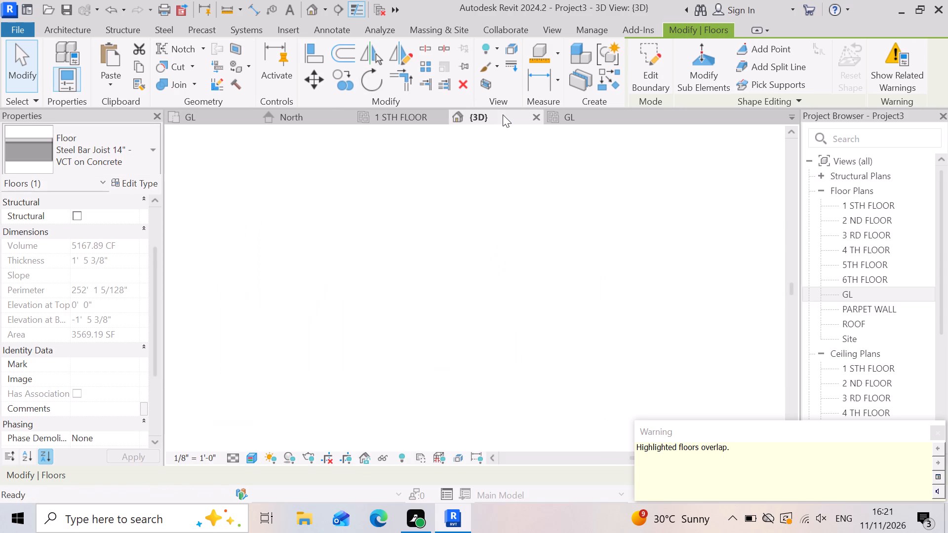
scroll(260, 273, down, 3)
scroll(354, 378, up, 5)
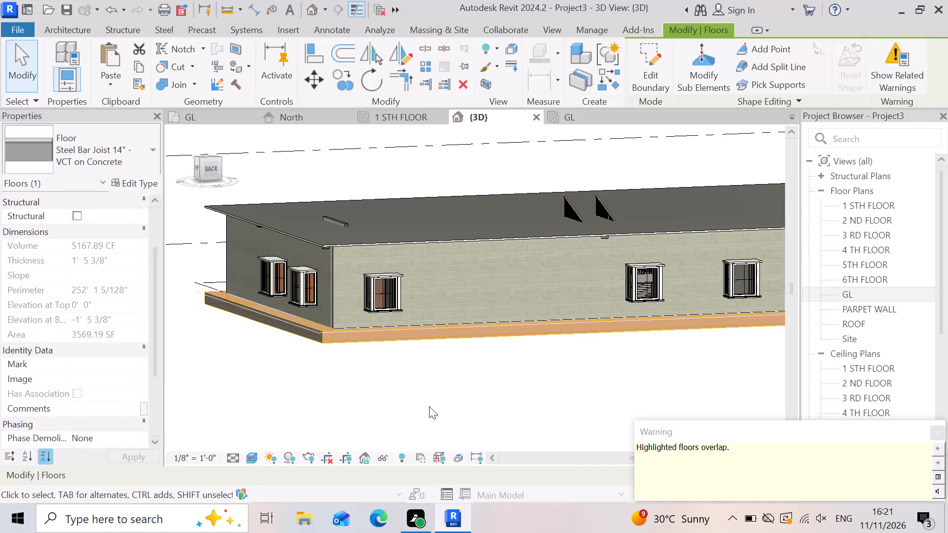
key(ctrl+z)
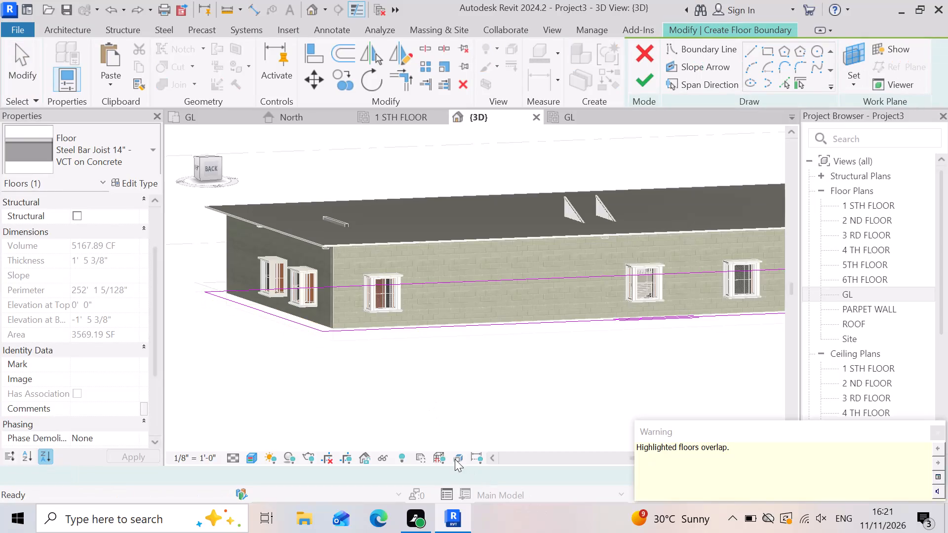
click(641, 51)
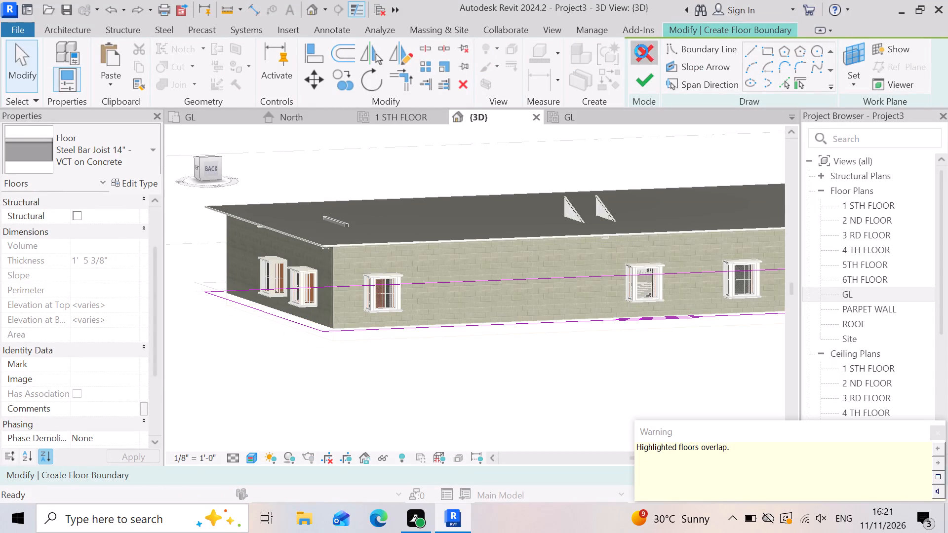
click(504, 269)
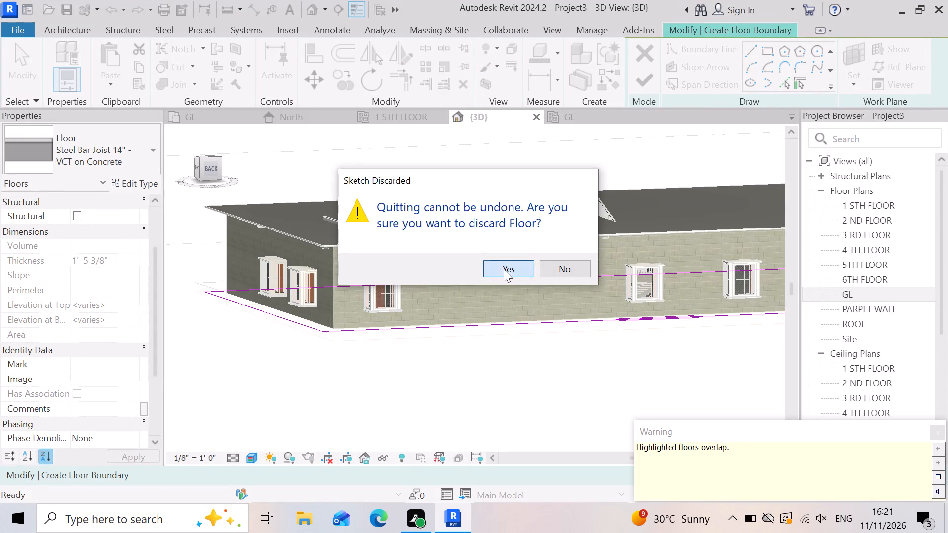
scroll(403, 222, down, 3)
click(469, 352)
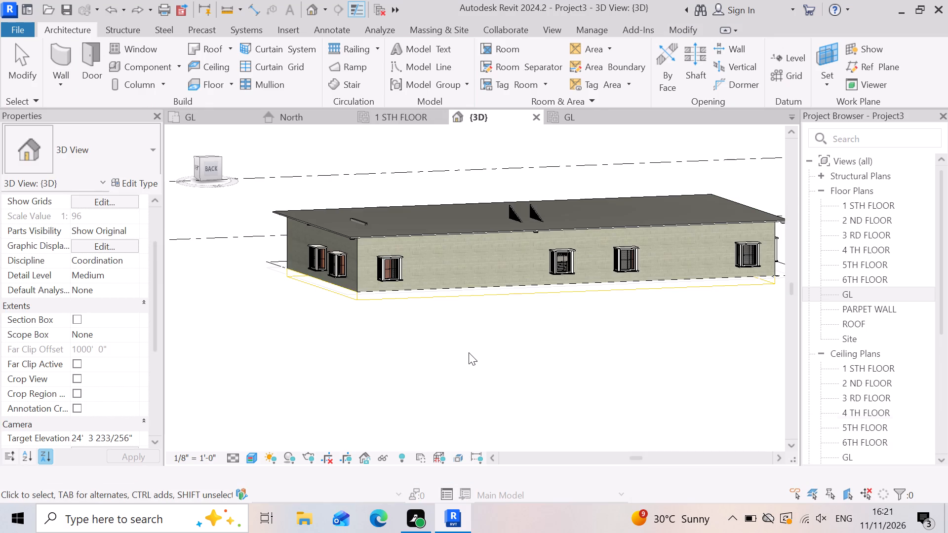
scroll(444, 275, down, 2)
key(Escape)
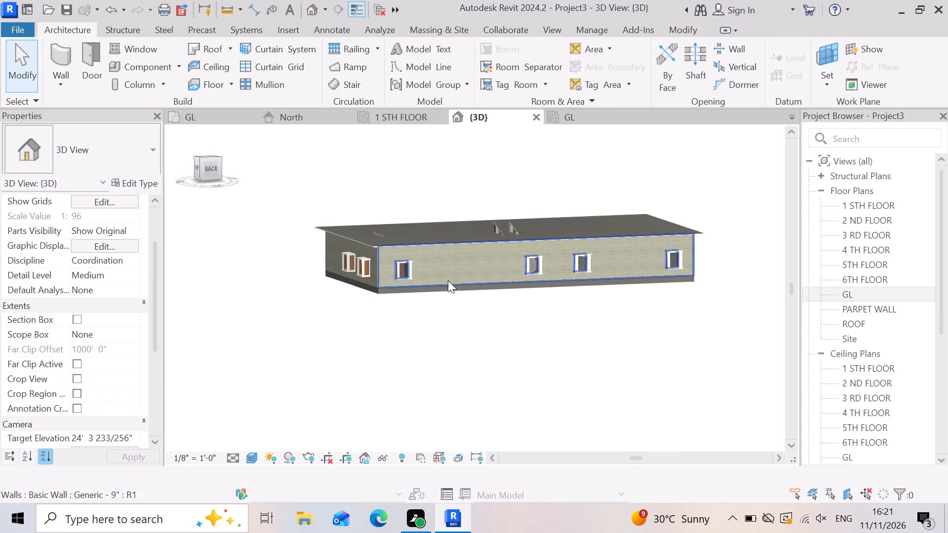
Open the North building elevation.
scroll(535, 339, up, 3)
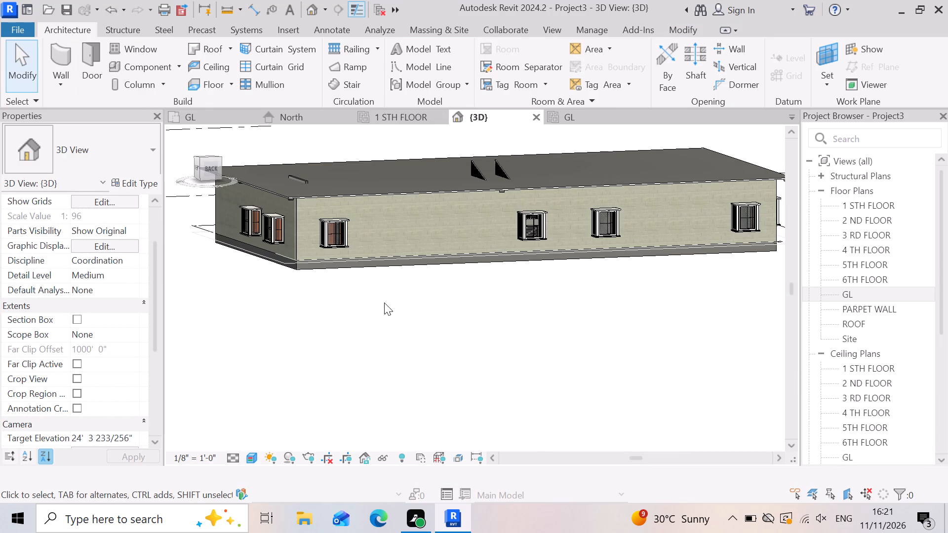
scroll(375, 301, down, 3)
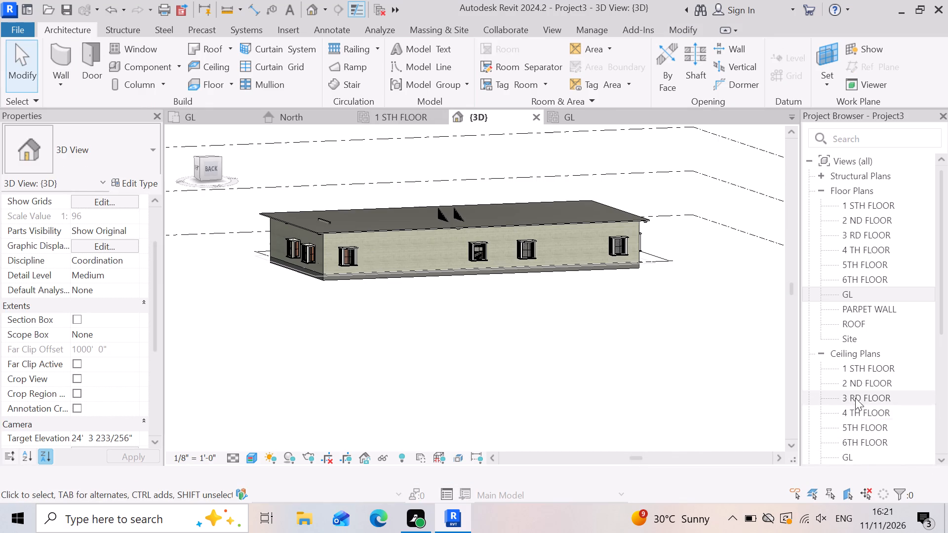
scroll(855, 398, down, 2)
scroll(855, 398, up, 4)
scroll(888, 312, down, 2)
double_click(863, 400)
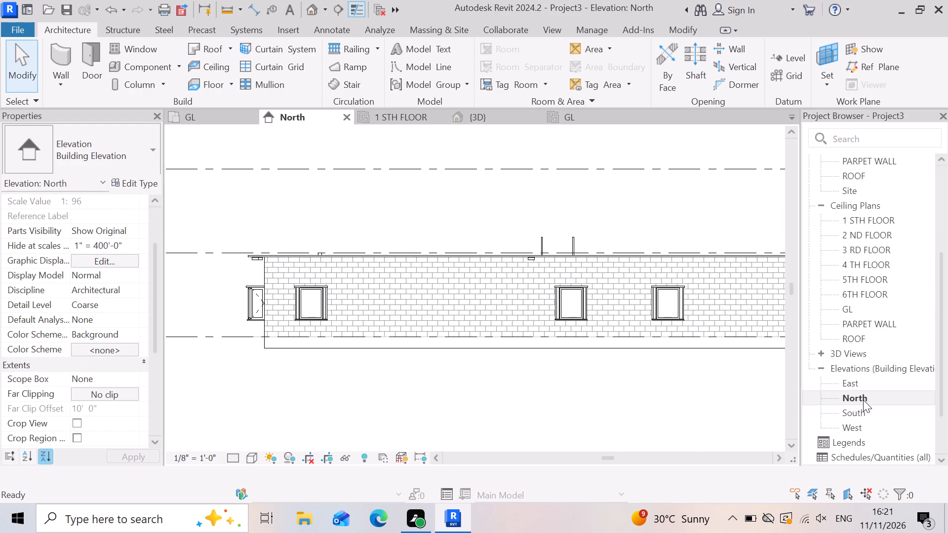
Copy the existing floor slab at GL and paste it aligned to the 1 STH FLOOR level.
scroll(430, 281, down, 4)
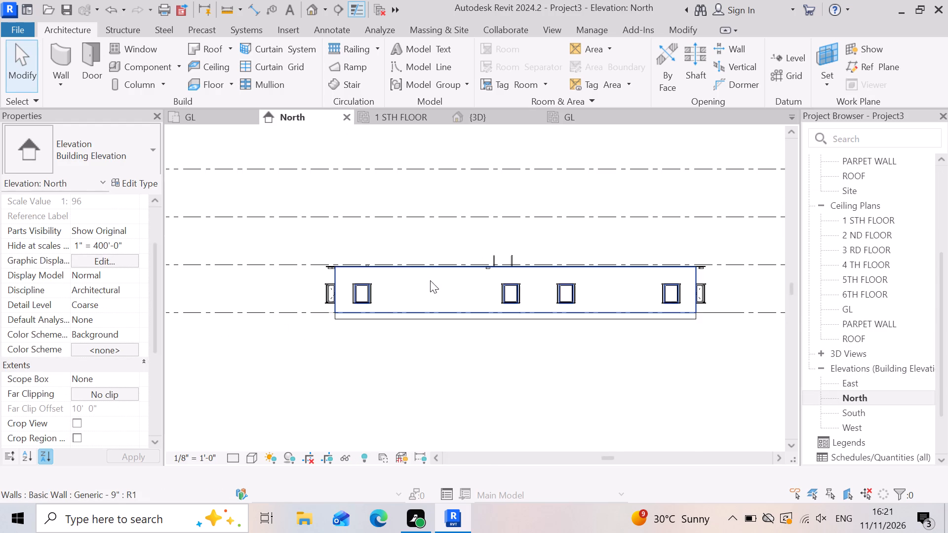
scroll(674, 315, up, 3)
scroll(717, 332, up, 4)
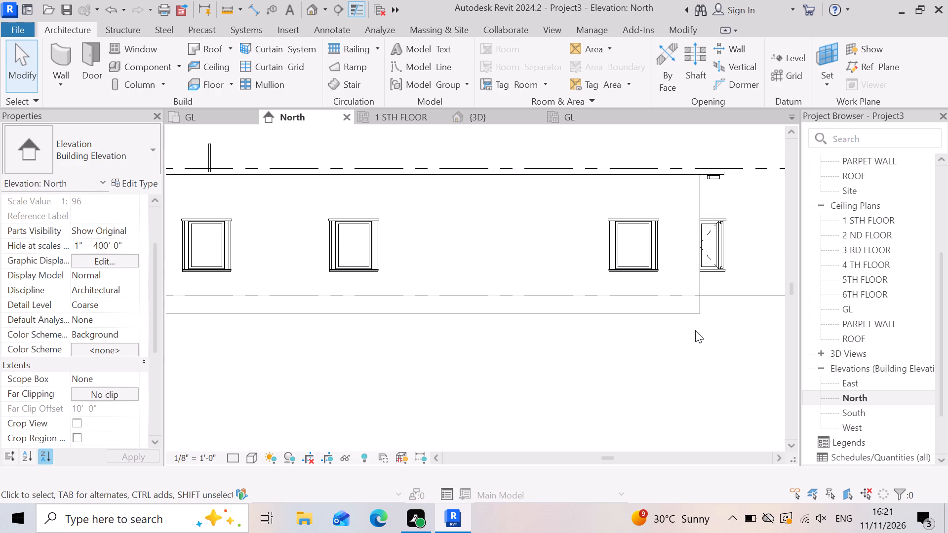
scroll(634, 310, up, 2)
scroll(680, 331, down, 2)
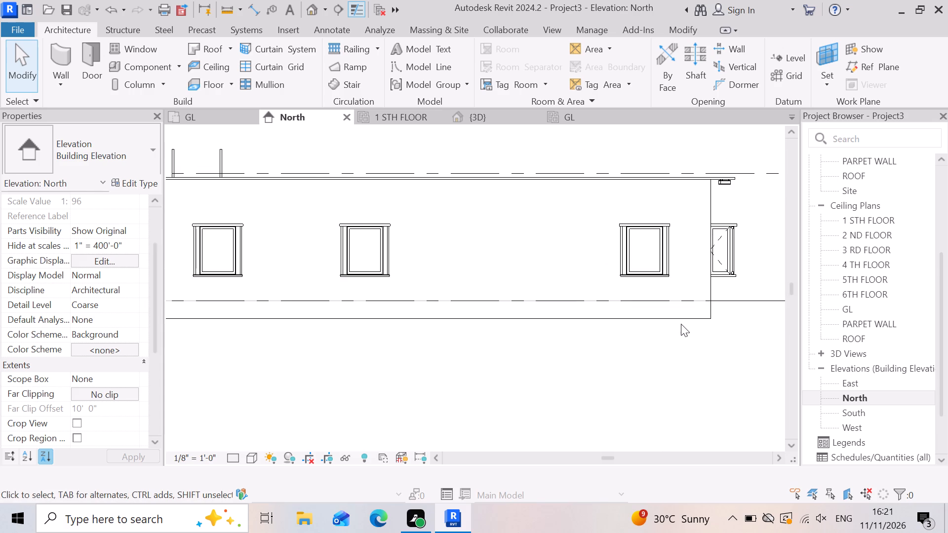
click(679, 309)
scroll(605, 414, down, 4)
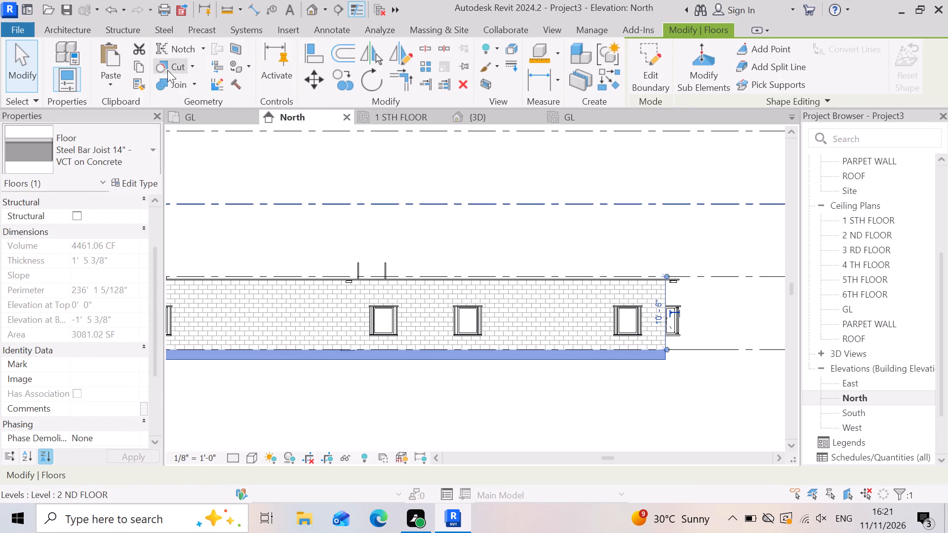
click(142, 68)
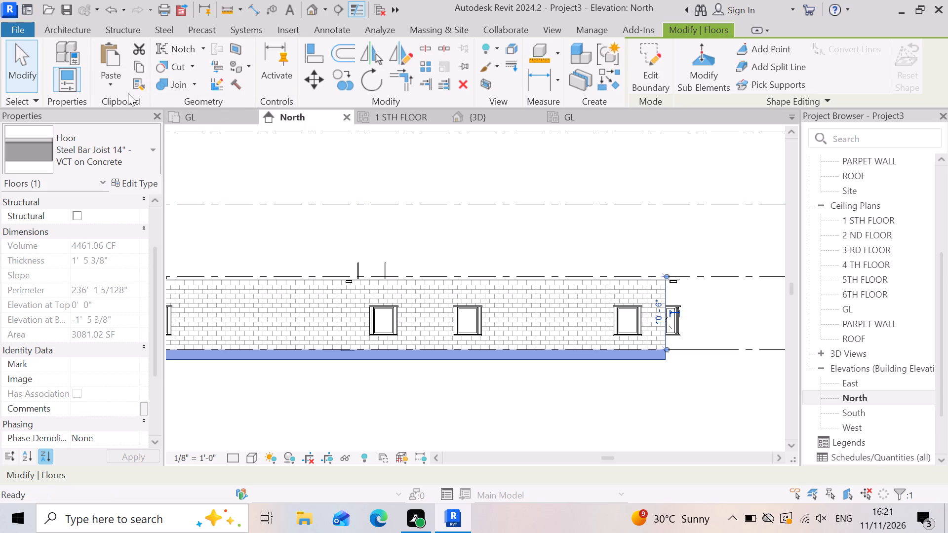
click(102, 83)
click(154, 134)
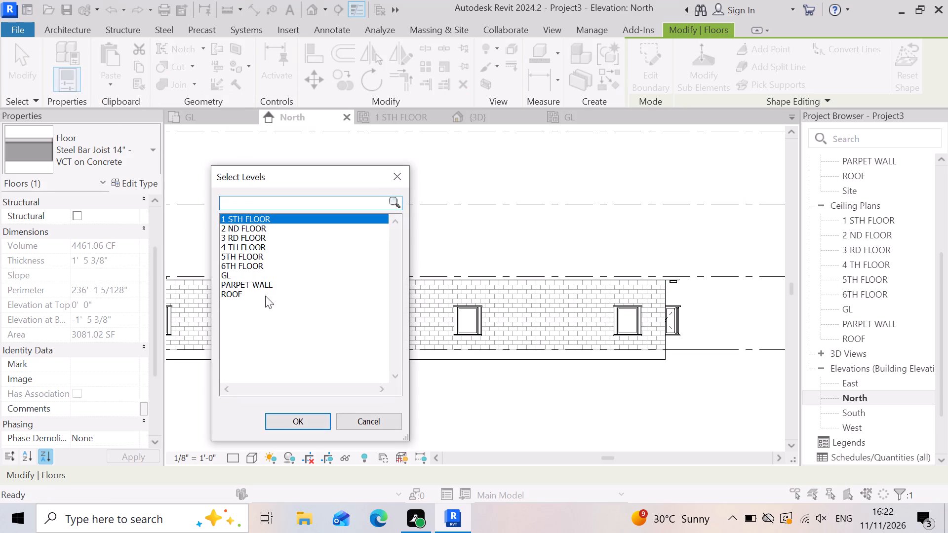
click(291, 423)
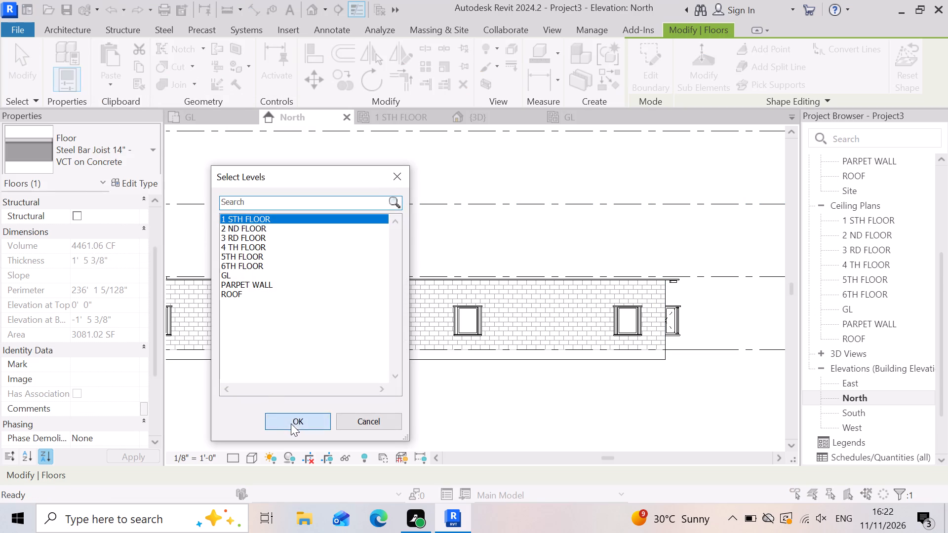
scroll(505, 349, down, 3)
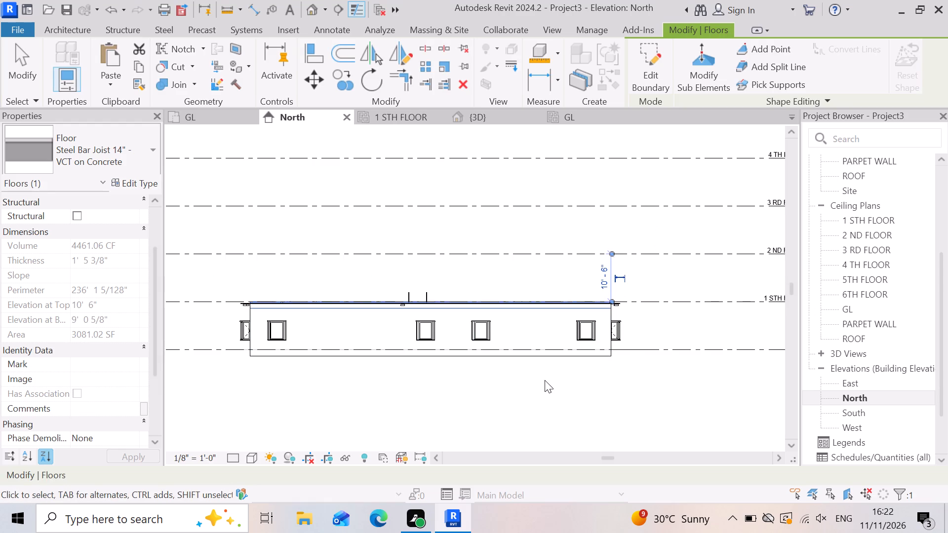
Check the copied floor slab at the roof edge in the 3D view.
click(552, 384)
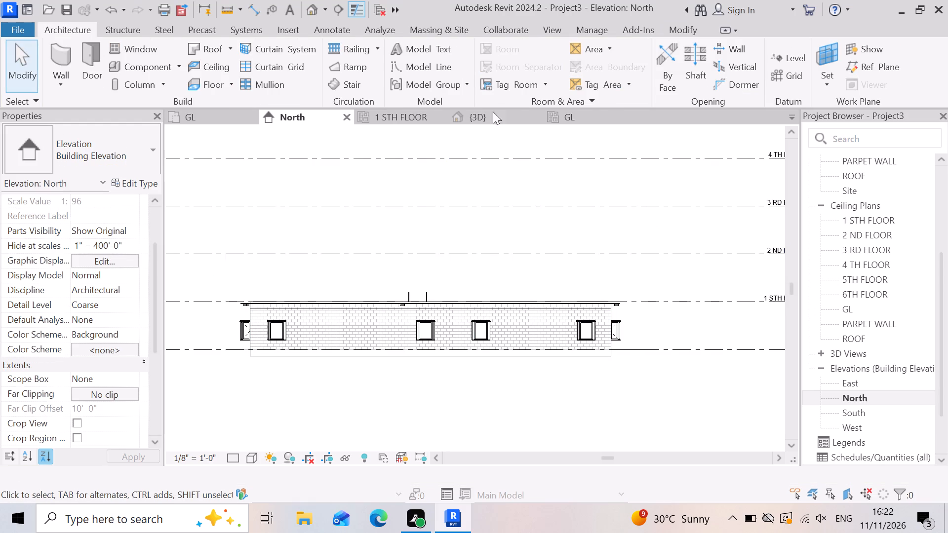
click(501, 115)
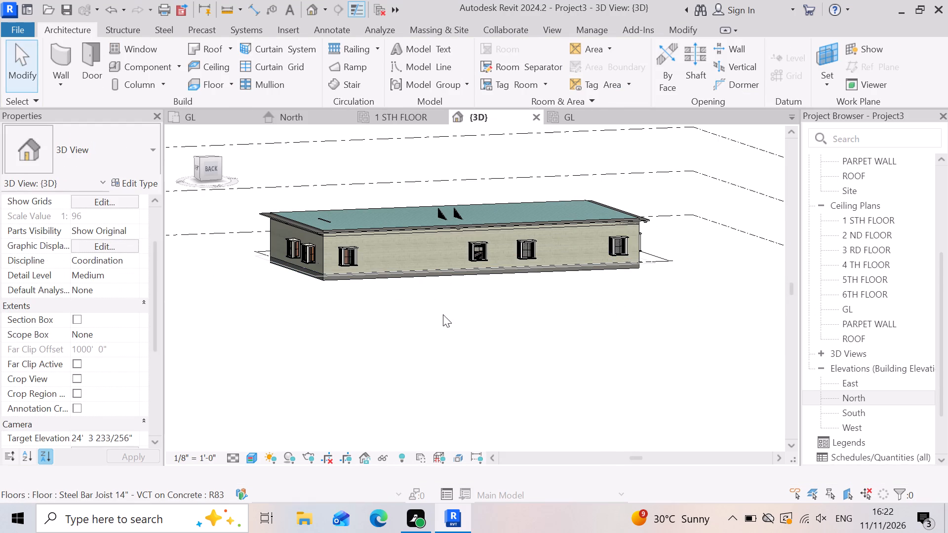
click(491, 390)
scroll(302, 209, up, 14)
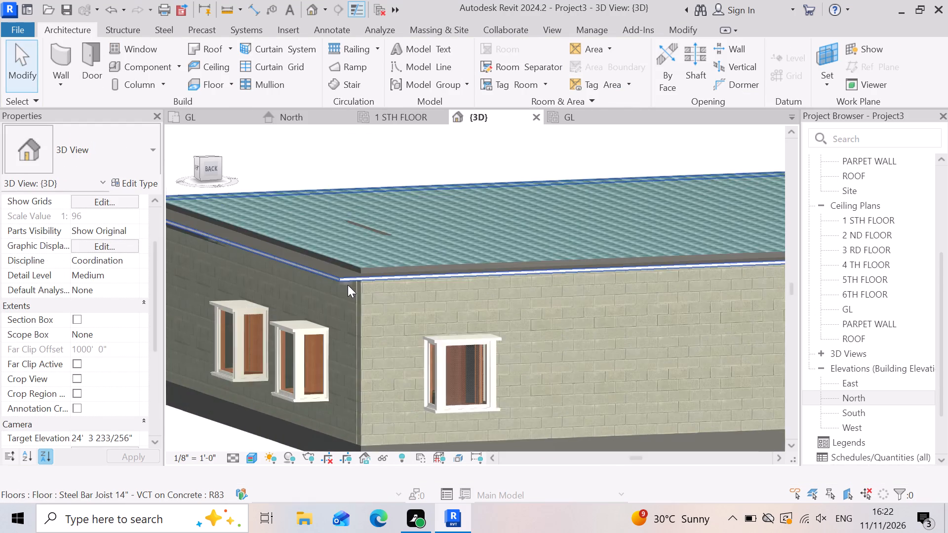
scroll(494, 268, down, 3)
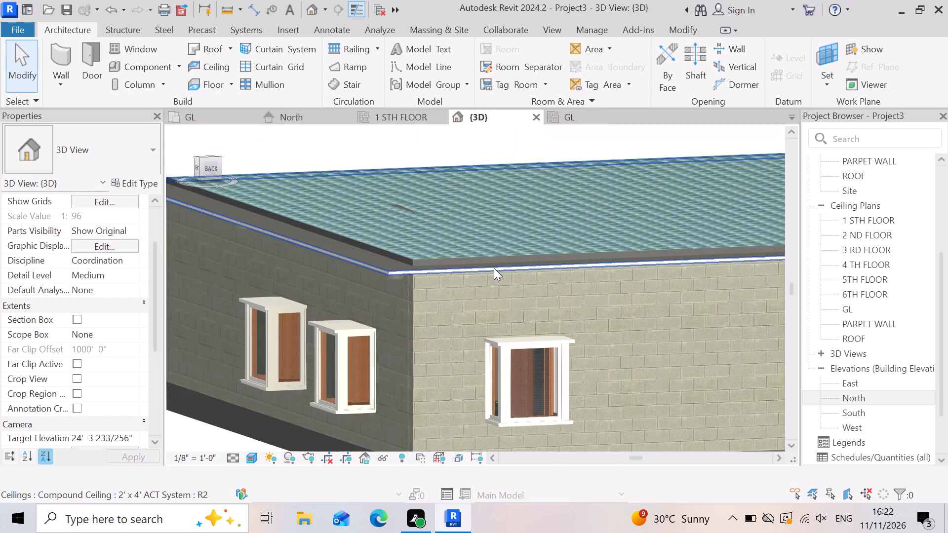
scroll(365, 274, down, 4)
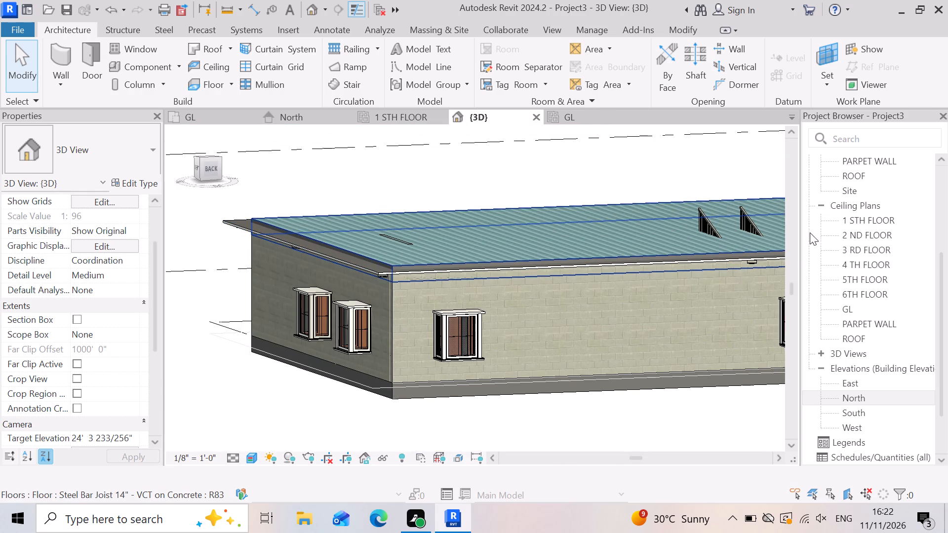
scroll(881, 282, up, 3)
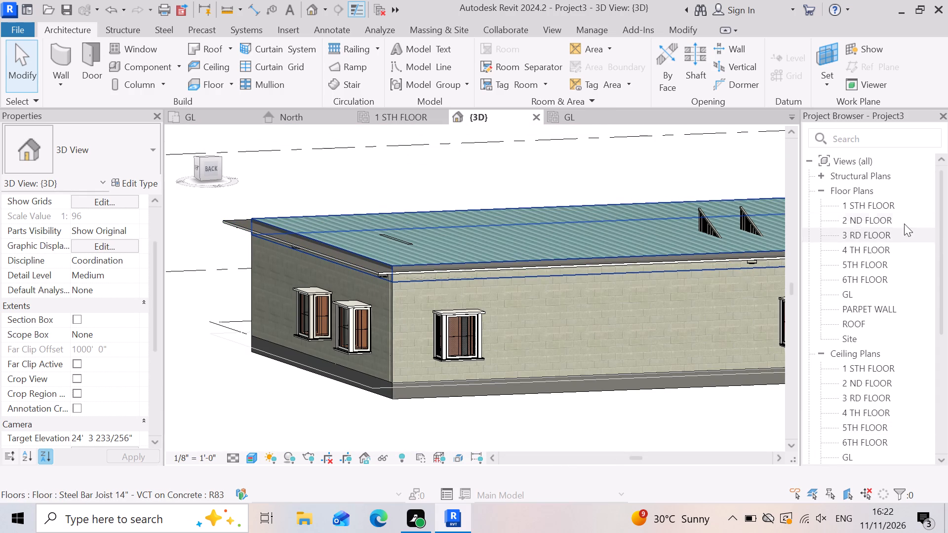
Delete the copied Steel Bar Joist floor slab in the 1 STH FLOOR plan.
double_click(894, 206)
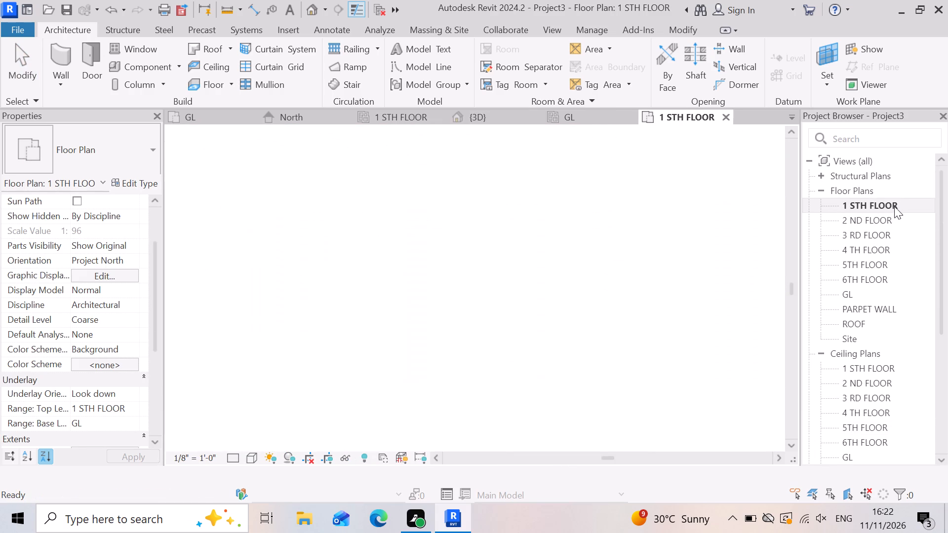
scroll(428, 331, up, 3)
click(592, 126)
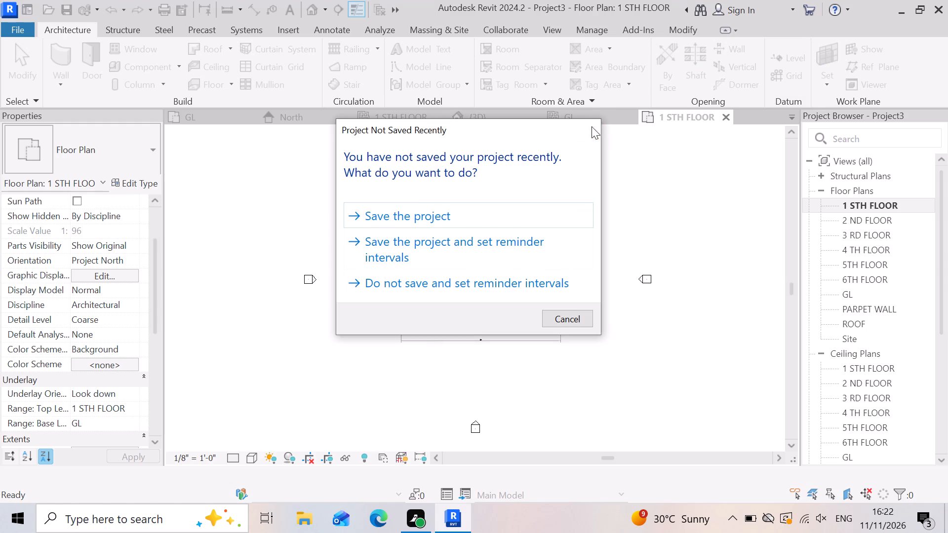
scroll(462, 317, up, 5)
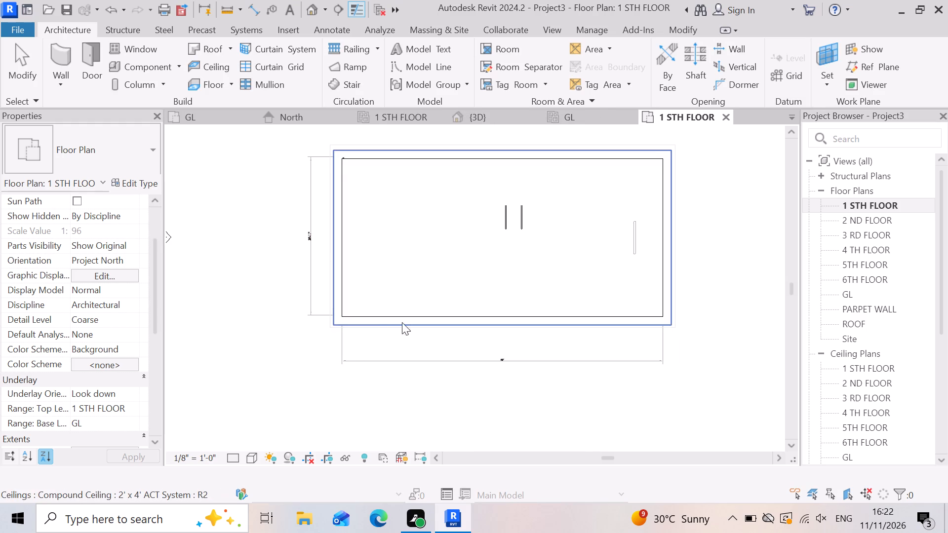
click(413, 315)
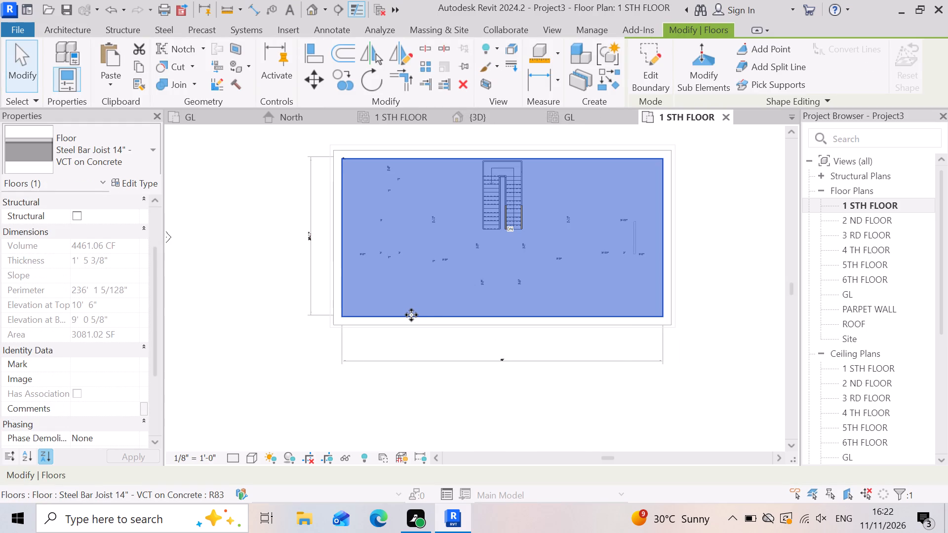
click(735, 372)
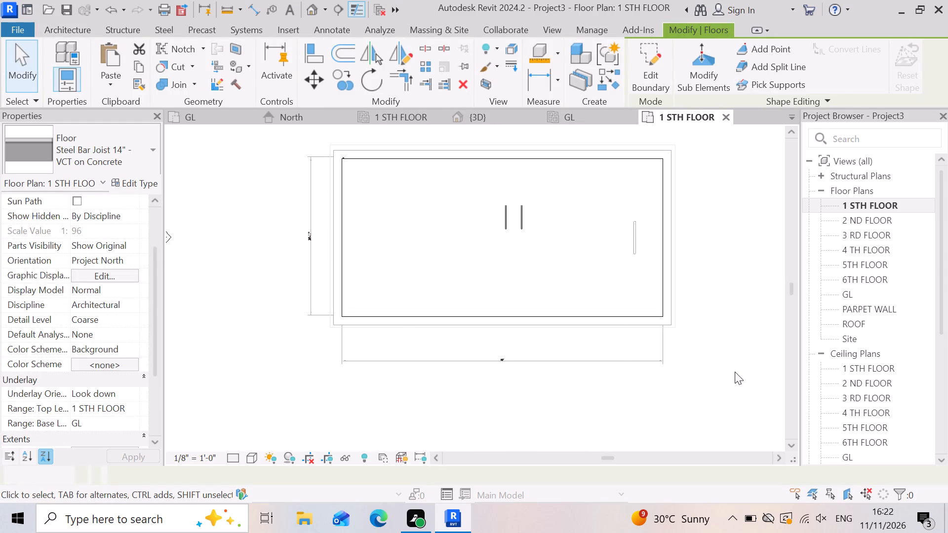
click(379, 326)
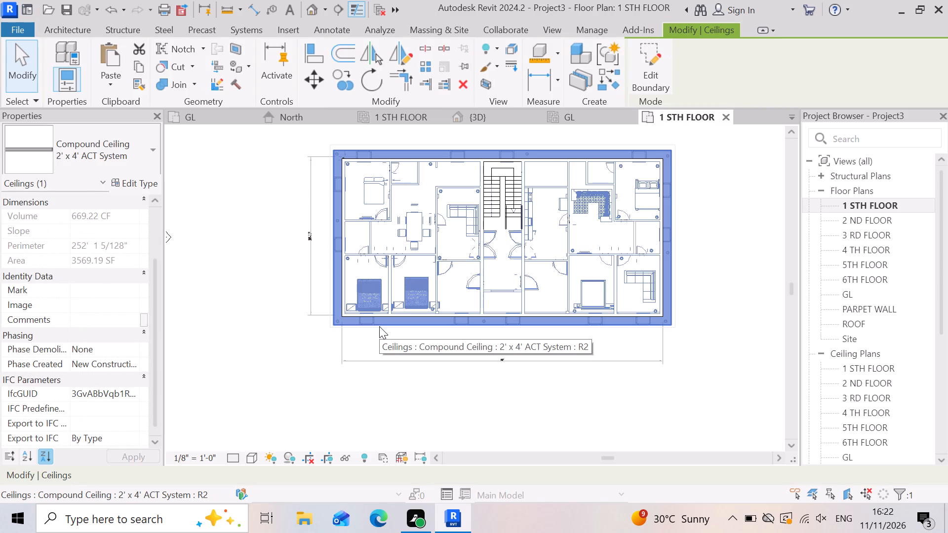
click(757, 377)
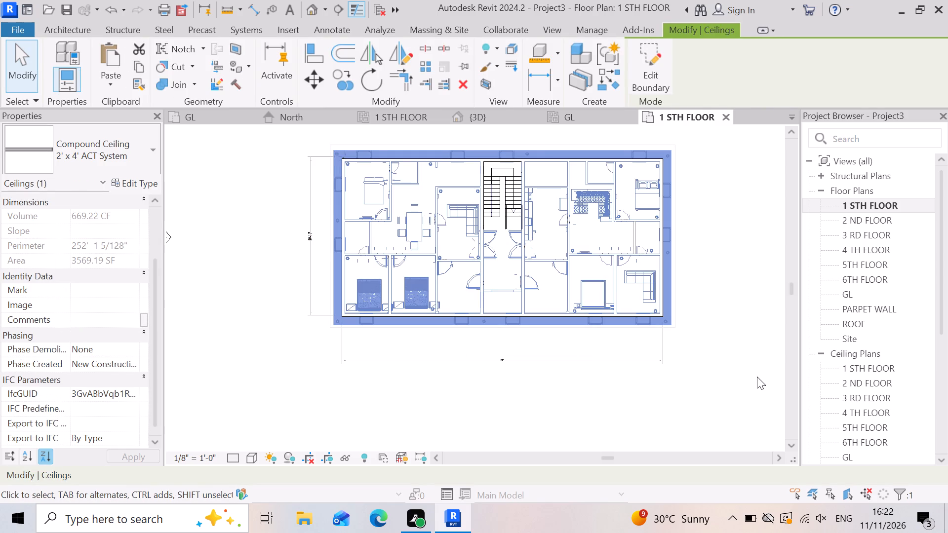
click(408, 315)
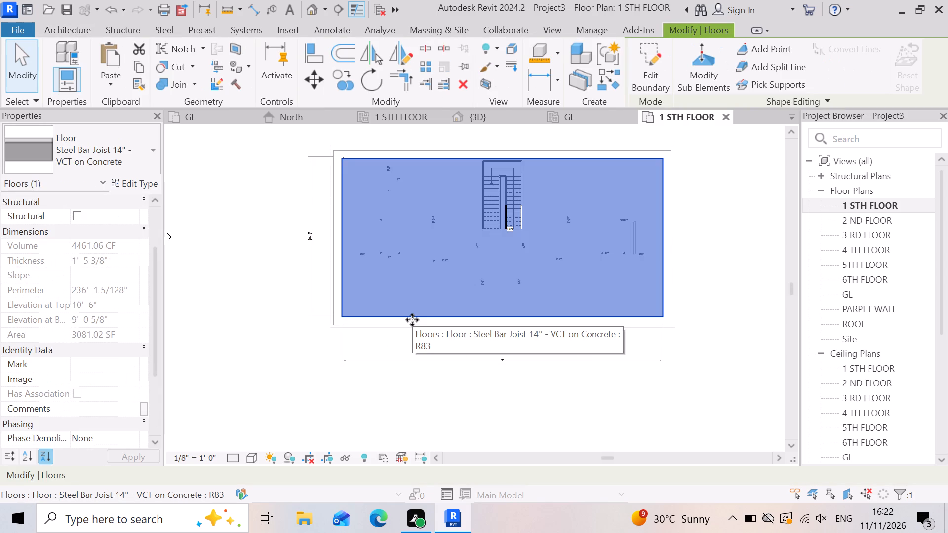
key(Delete)
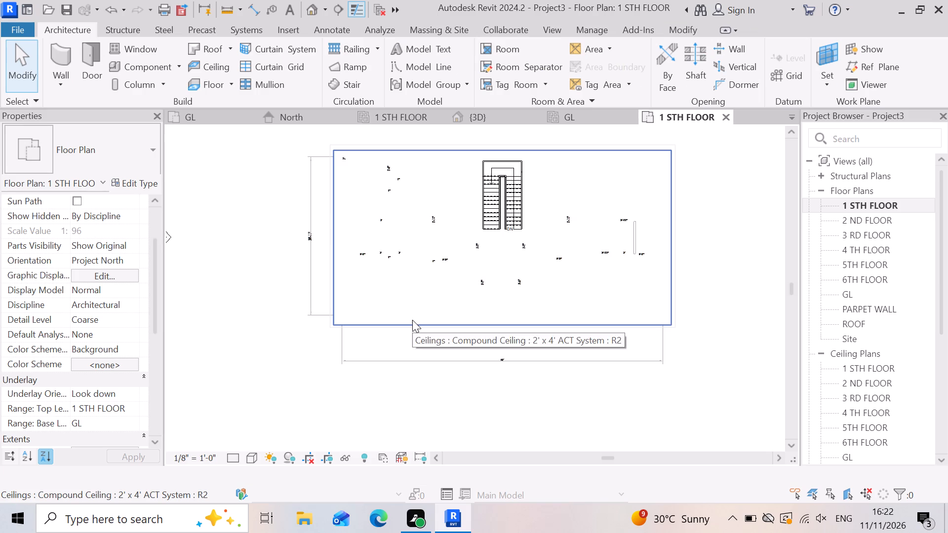
Set up a new floor of type LW Concrete on Metal Deck with a rectangular boundary offset of 2'-0".
scroll(377, 357, down, 2)
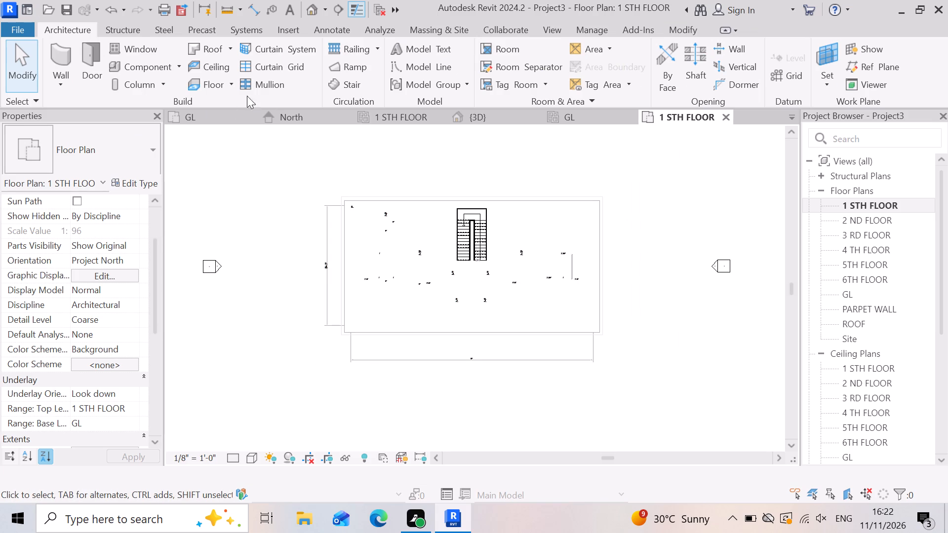
click(223, 91)
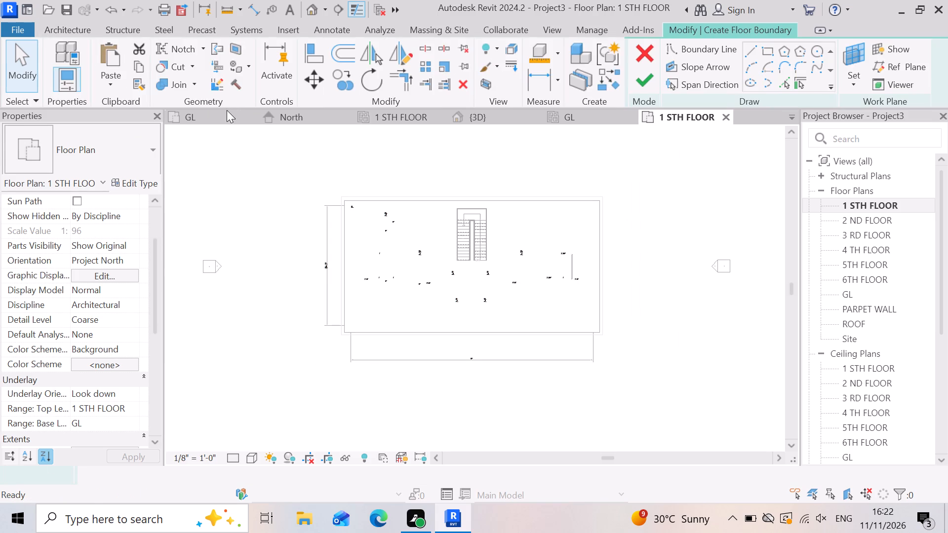
click(773, 50)
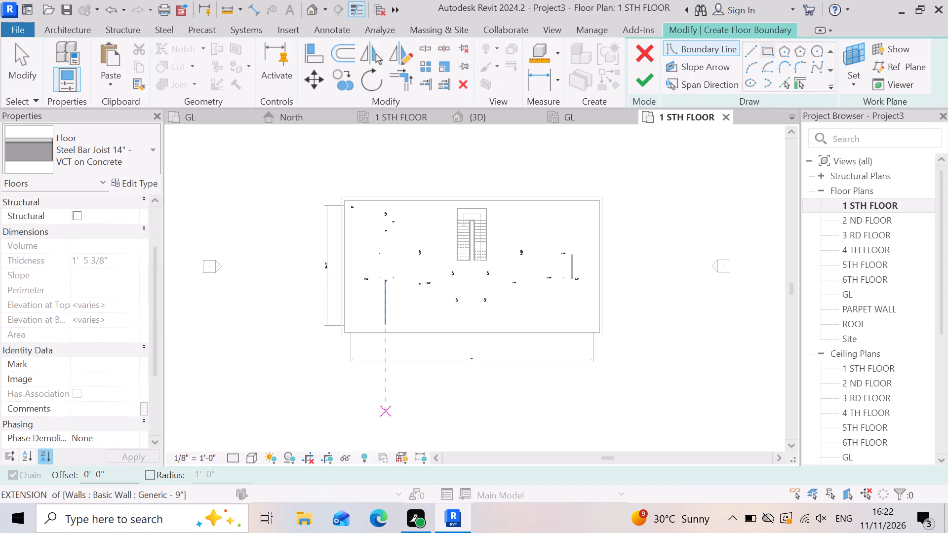
drag(111, 470, 62, 486)
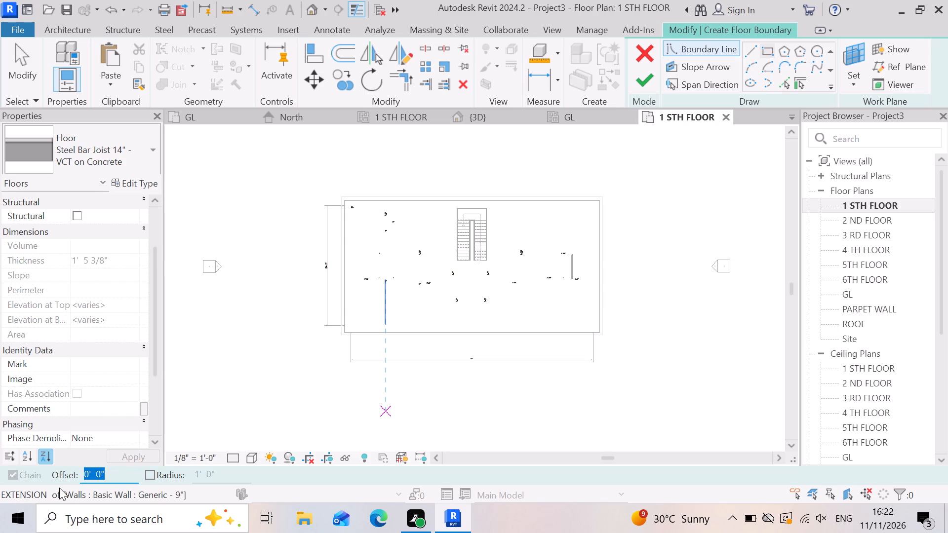
key(2)
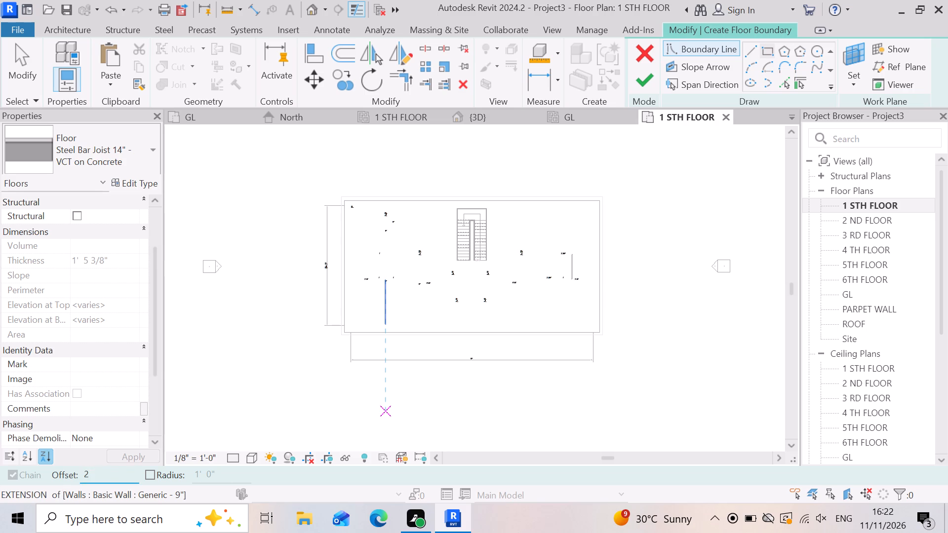
key(apostrophe)
key(Return)
click(159, 158)
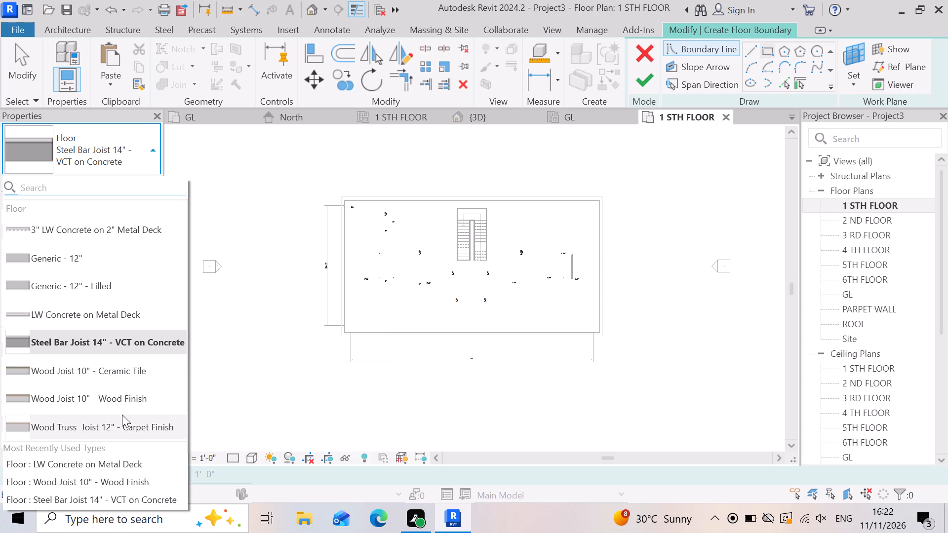
click(97, 314)
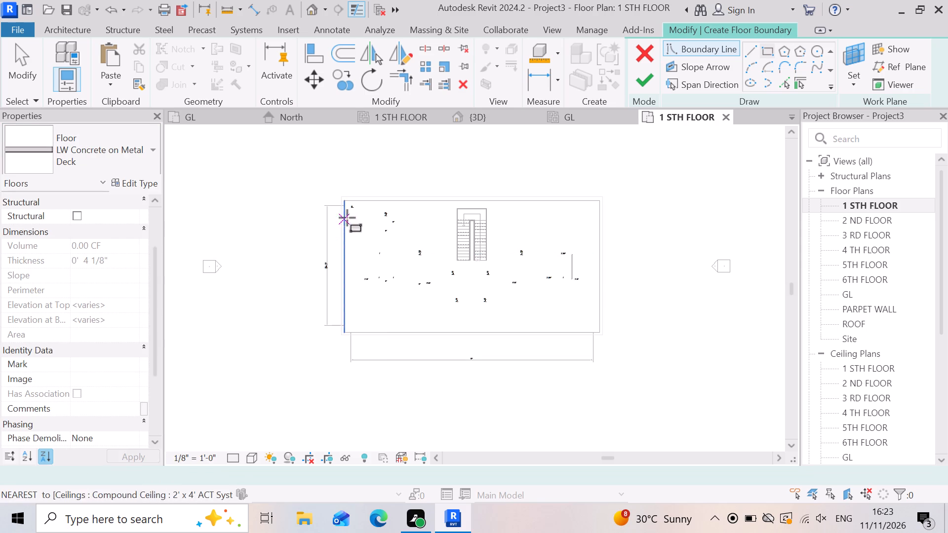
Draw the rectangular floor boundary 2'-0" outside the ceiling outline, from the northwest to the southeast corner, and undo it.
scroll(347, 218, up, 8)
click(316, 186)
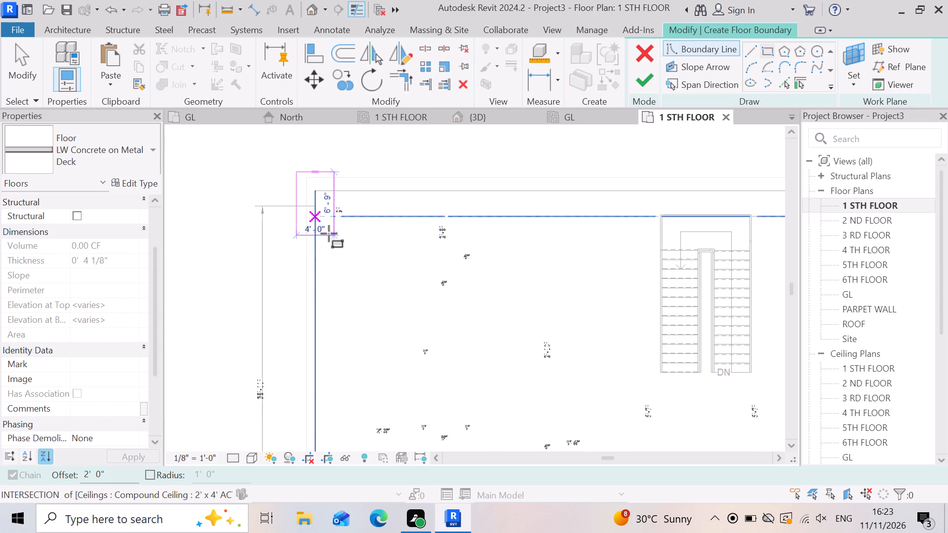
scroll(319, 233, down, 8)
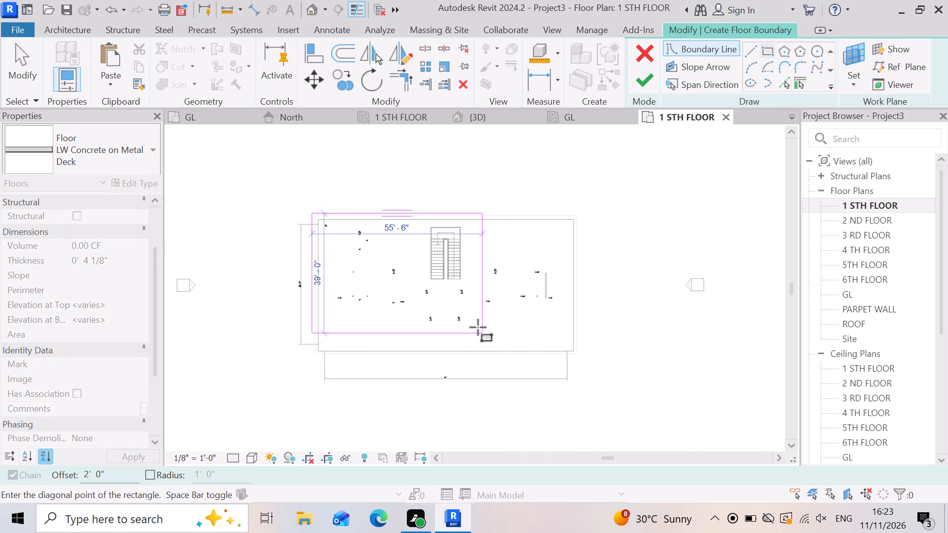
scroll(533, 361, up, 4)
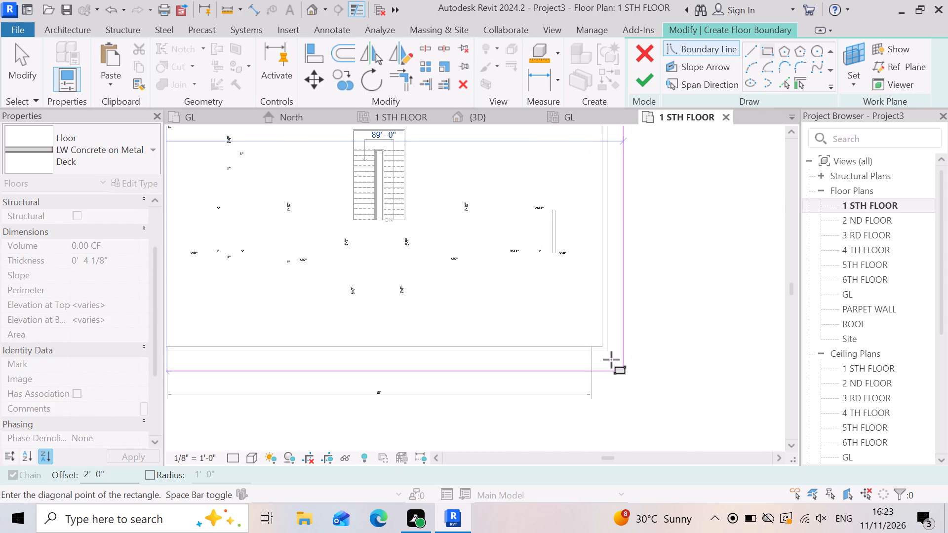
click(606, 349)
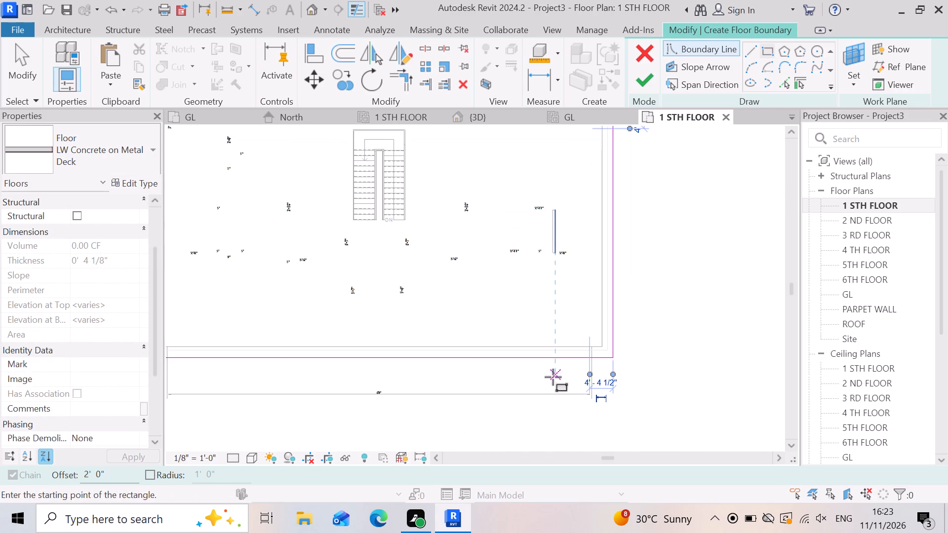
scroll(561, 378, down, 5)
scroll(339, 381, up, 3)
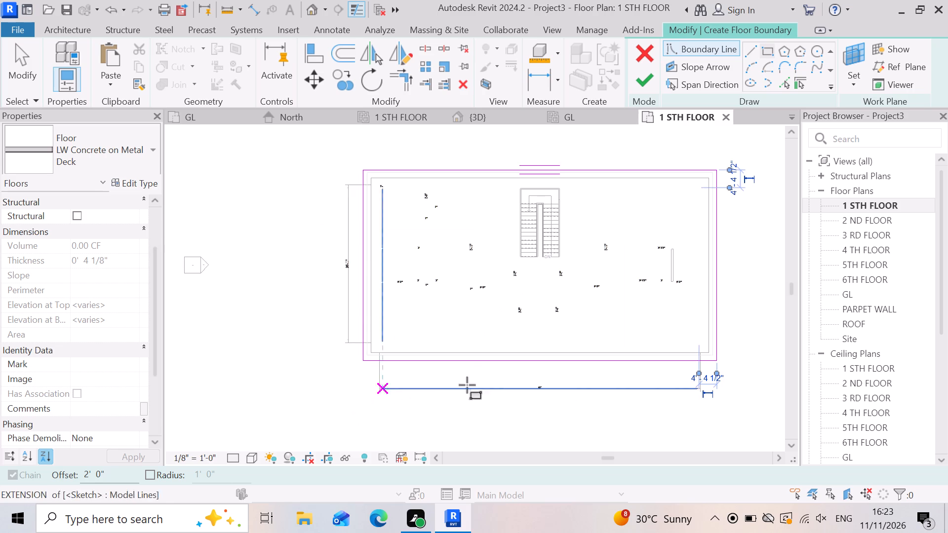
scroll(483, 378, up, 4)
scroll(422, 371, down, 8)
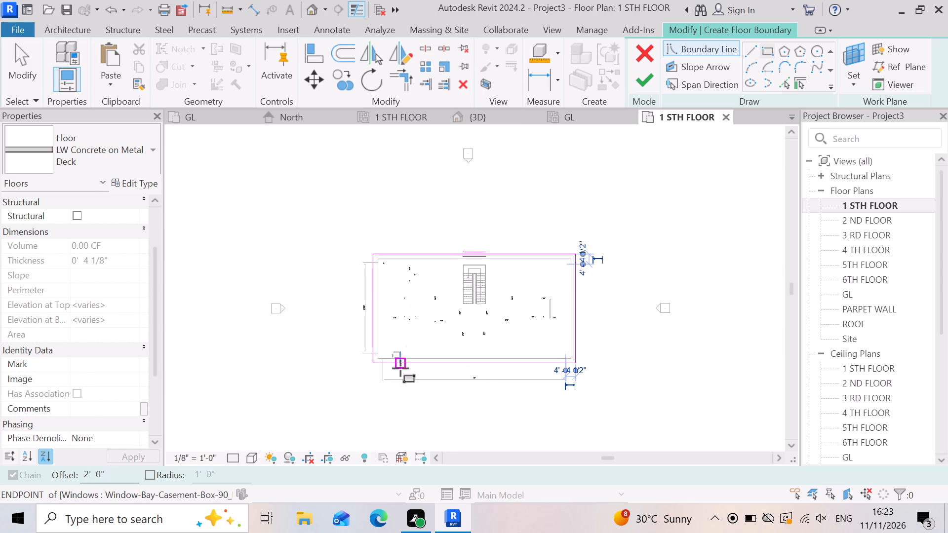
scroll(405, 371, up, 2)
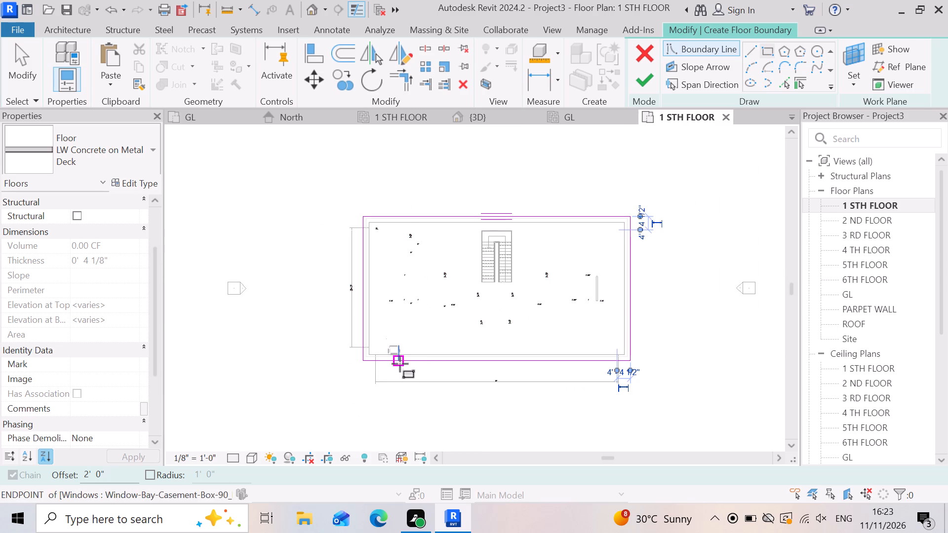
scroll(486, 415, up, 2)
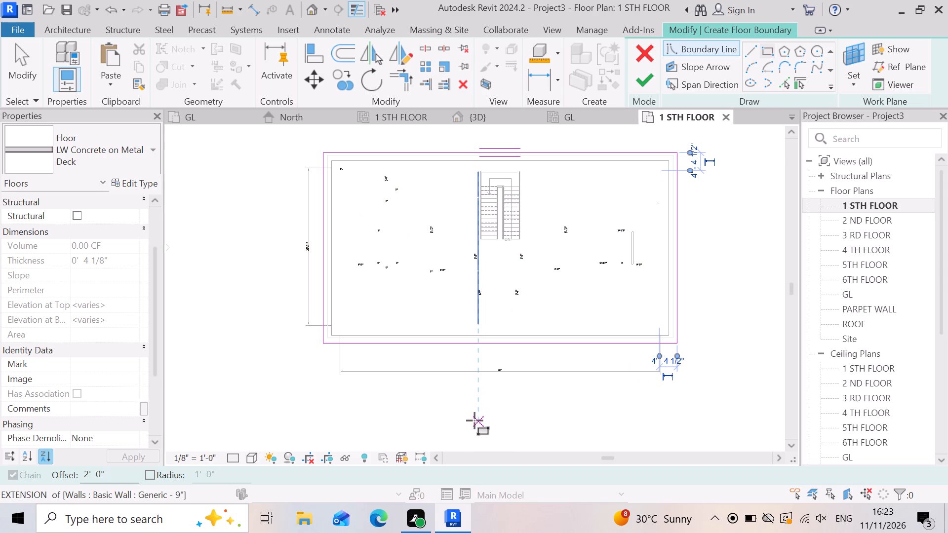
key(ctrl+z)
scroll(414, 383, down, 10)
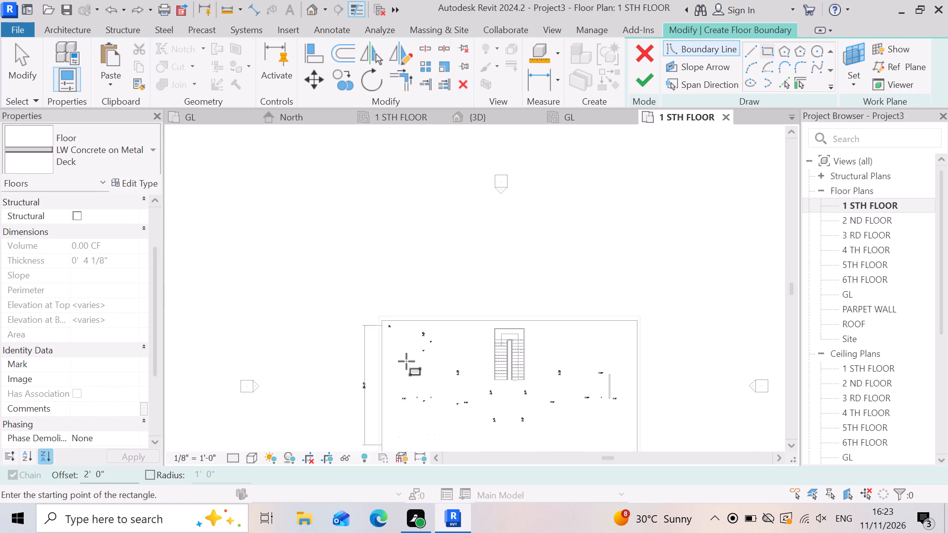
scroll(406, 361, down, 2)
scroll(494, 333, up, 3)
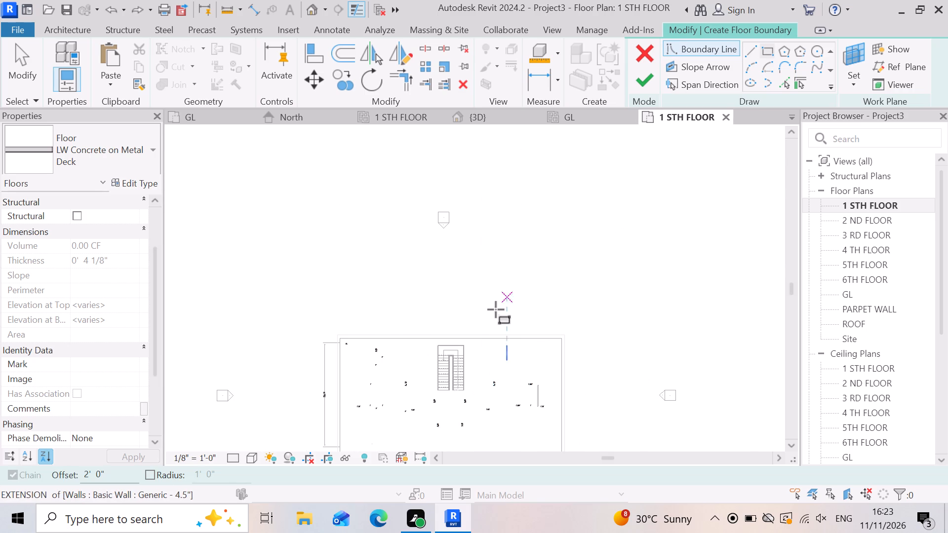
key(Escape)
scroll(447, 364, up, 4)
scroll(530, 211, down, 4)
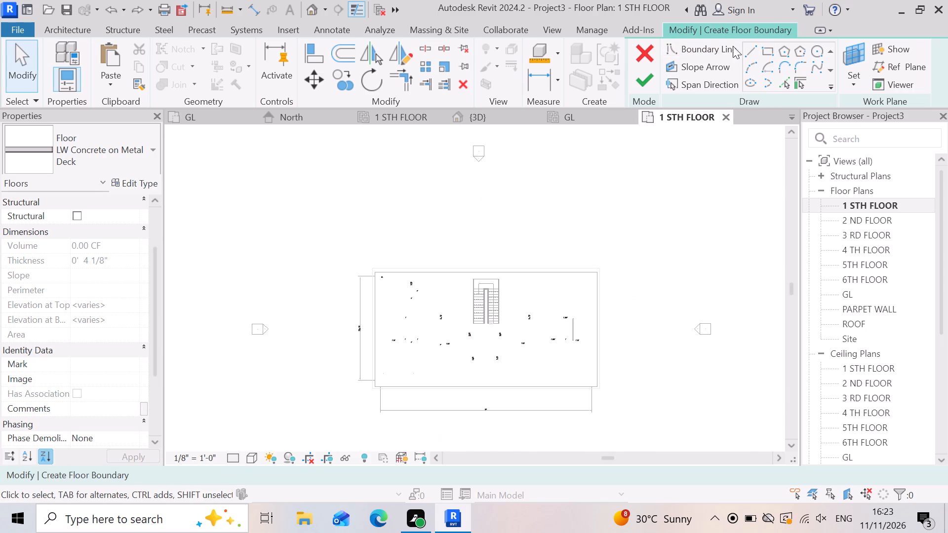
Draw the rectangular floor boundary at zero offset, from the northwest to the southeast corner of the ceiling outline, about 42'-1" deep.
click(767, 49)
scroll(428, 395, up, 6)
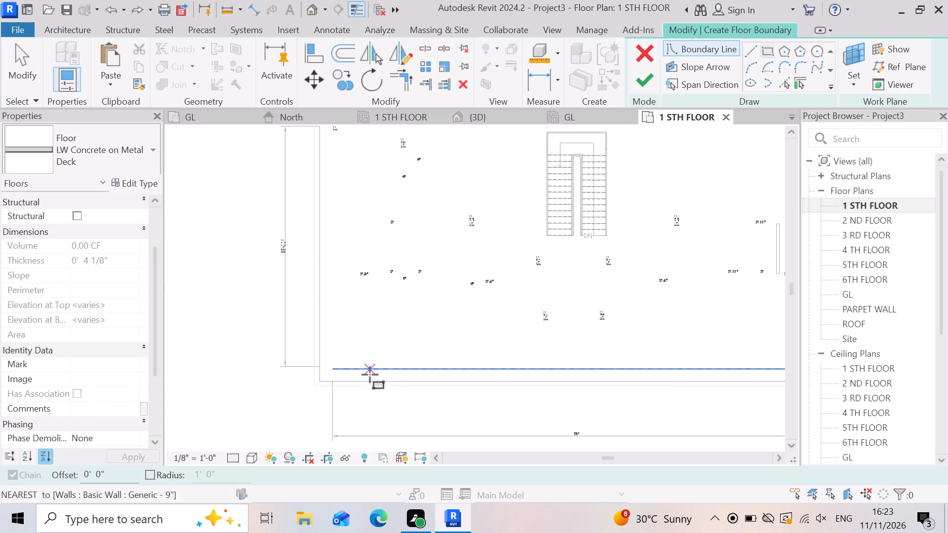
scroll(393, 380, down, 3)
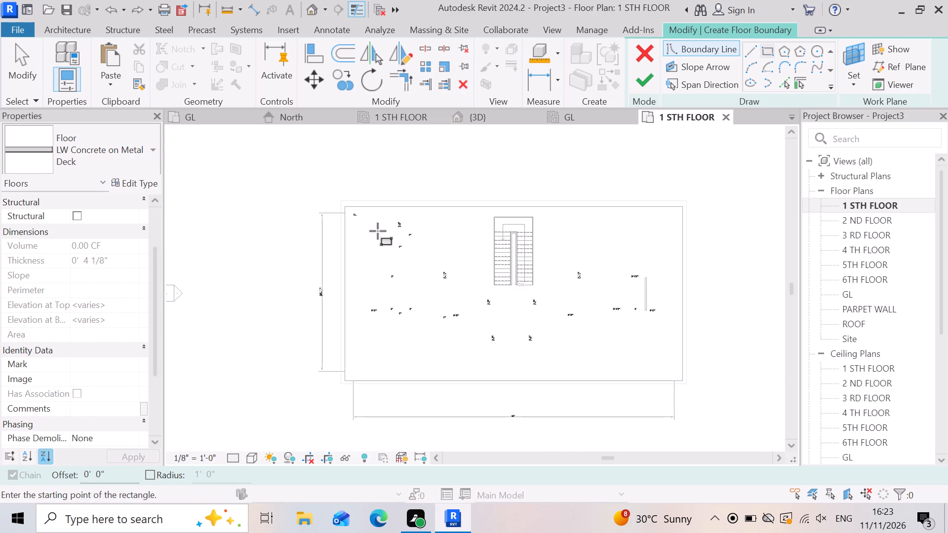
click(344, 209)
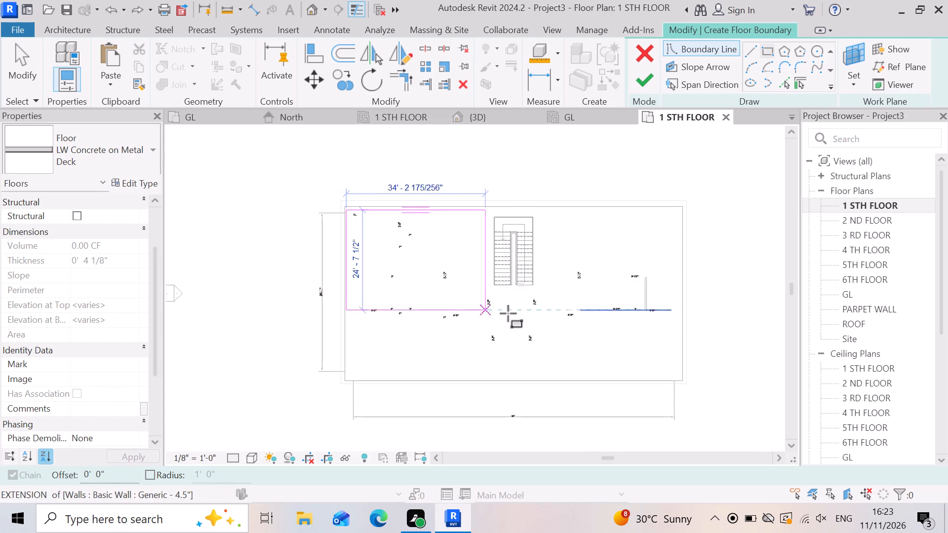
scroll(683, 386, up, 3)
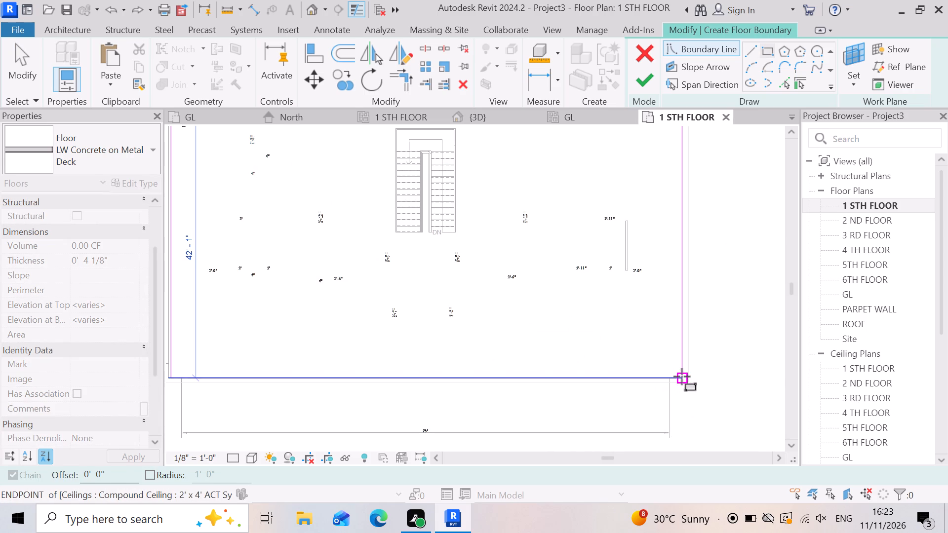
click(682, 377)
scroll(652, 393, down, 5)
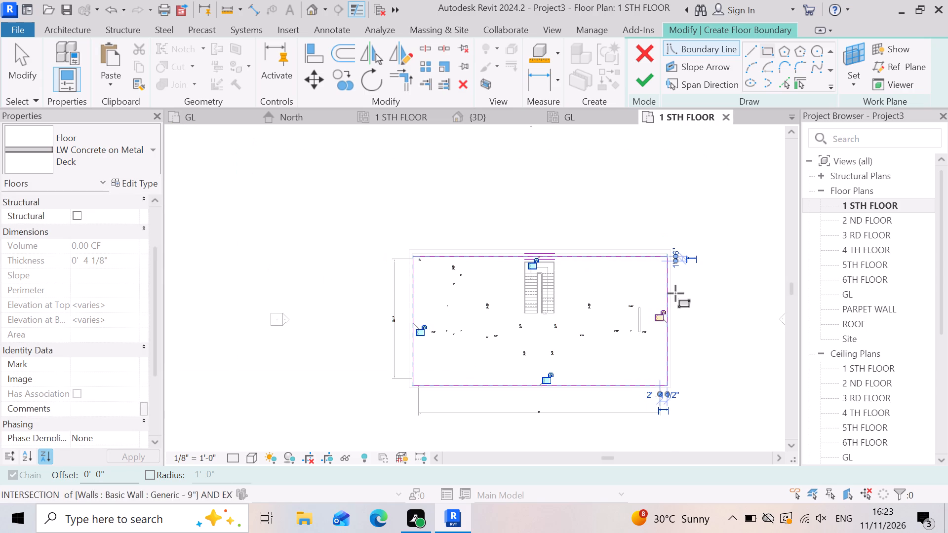
Finish the LW Concrete on Metal Deck floor and attach the walls below to its bottom.
click(646, 85)
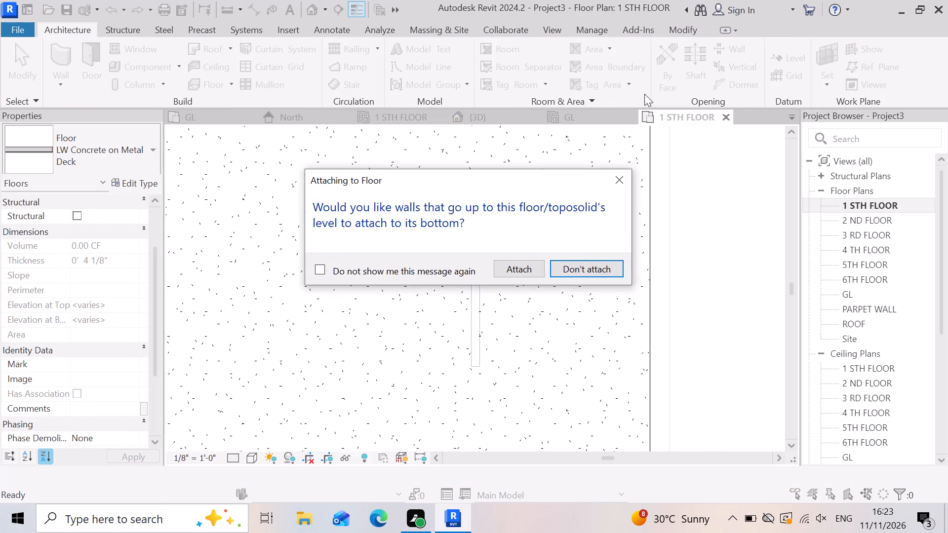
click(516, 276)
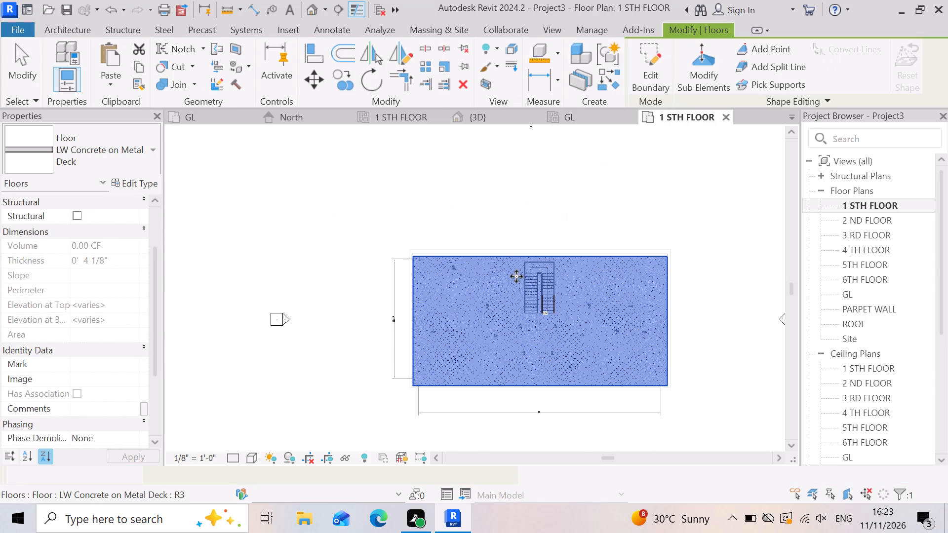
scroll(512, 307, down, 3)
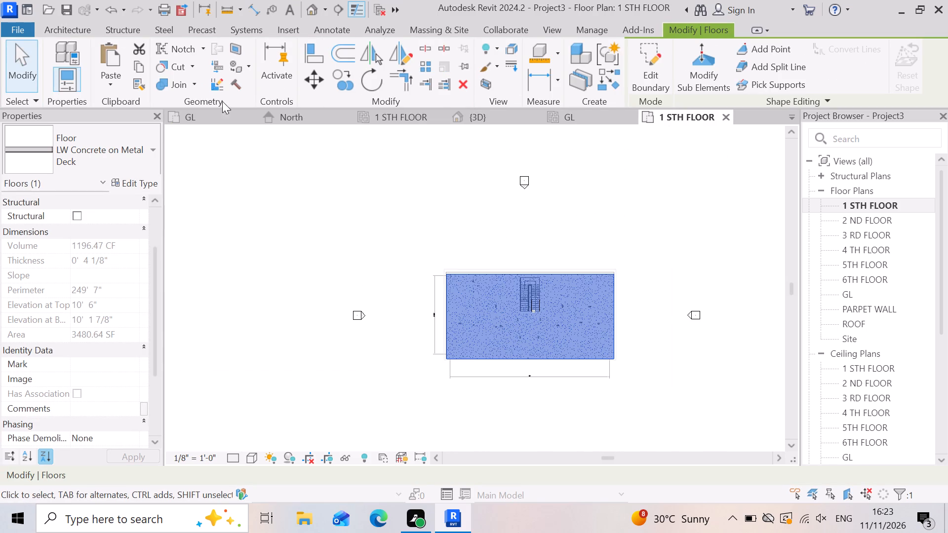
Examine the new floor slab's edges against the ceiling and walls in the 3D view.
click(506, 121)
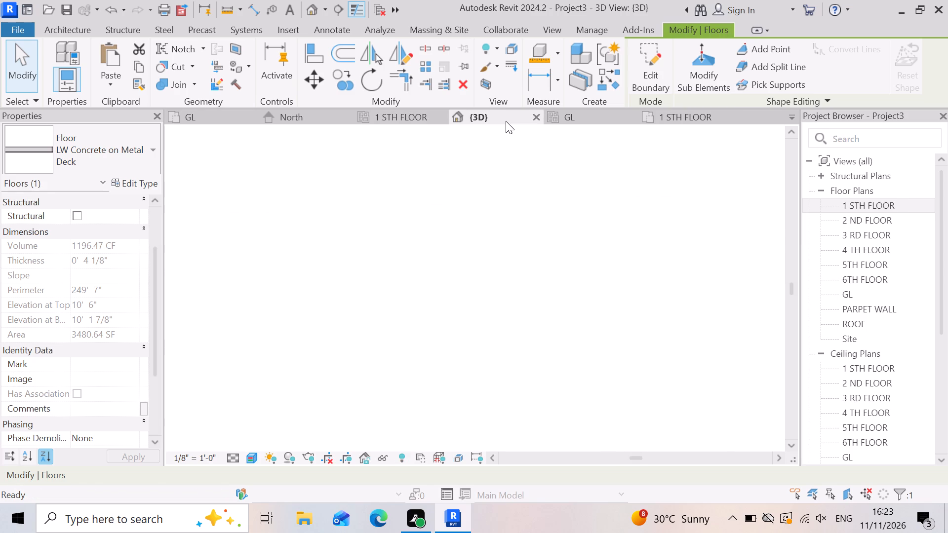
click(562, 432)
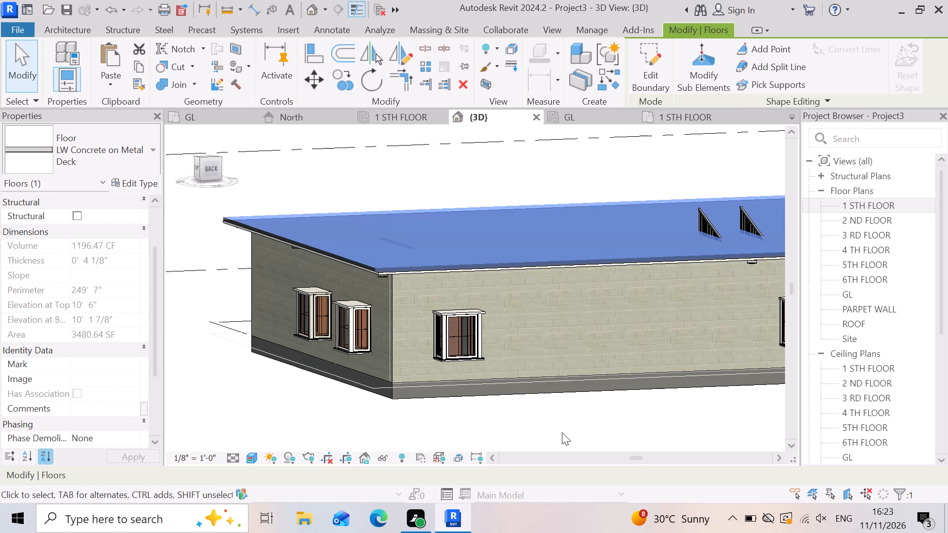
scroll(409, 319, up, 7)
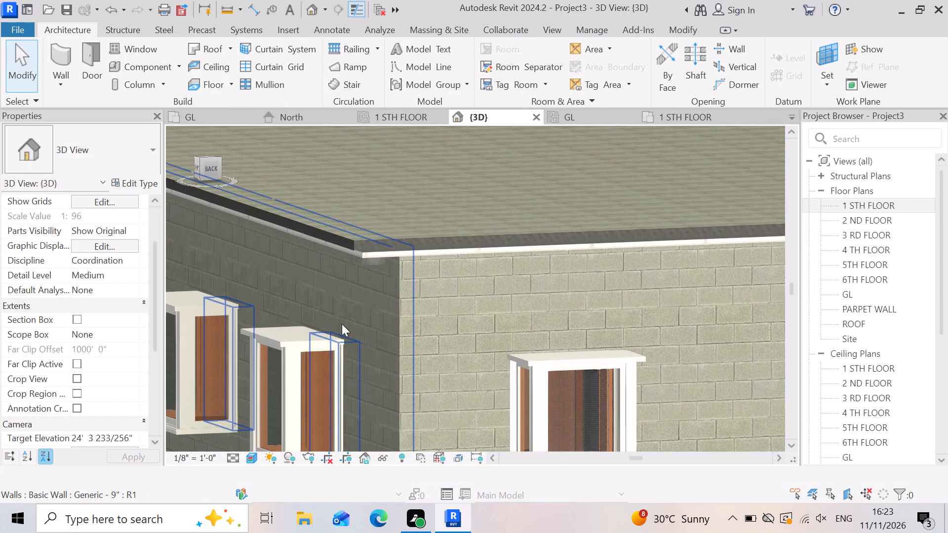
scroll(452, 318, down, 5)
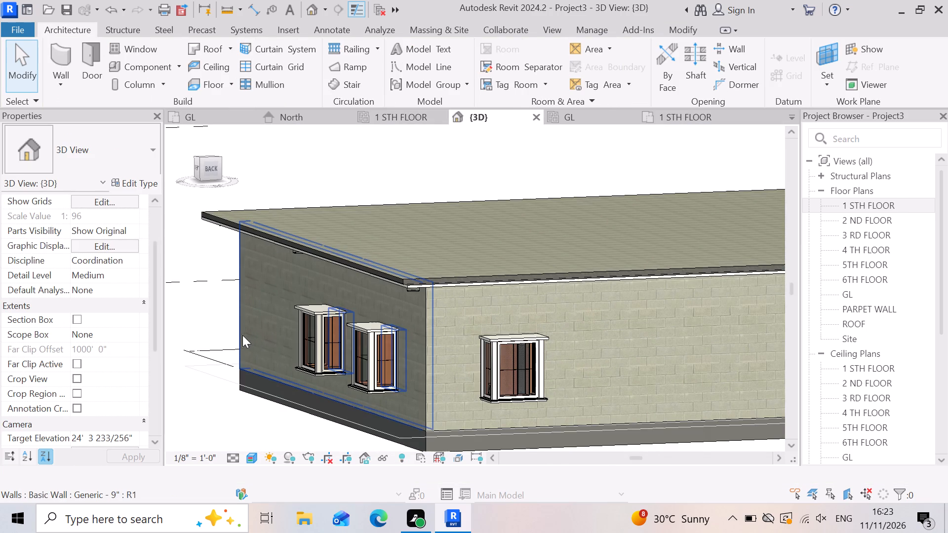
scroll(271, 331, down, 3)
scroll(475, 282, up, 6)
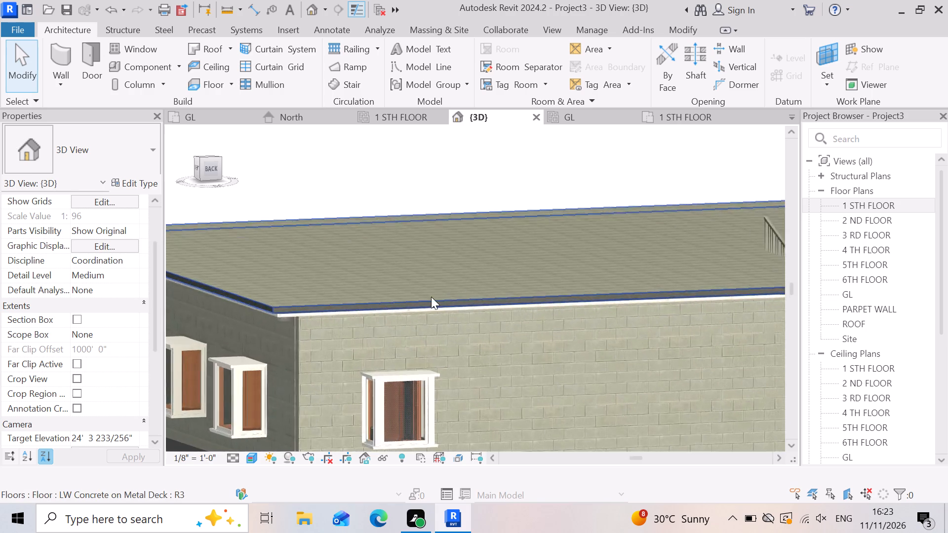
scroll(431, 297, up, 6)
scroll(355, 312, down, 1)
scroll(333, 342, up, 6)
scroll(463, 317, down, 4)
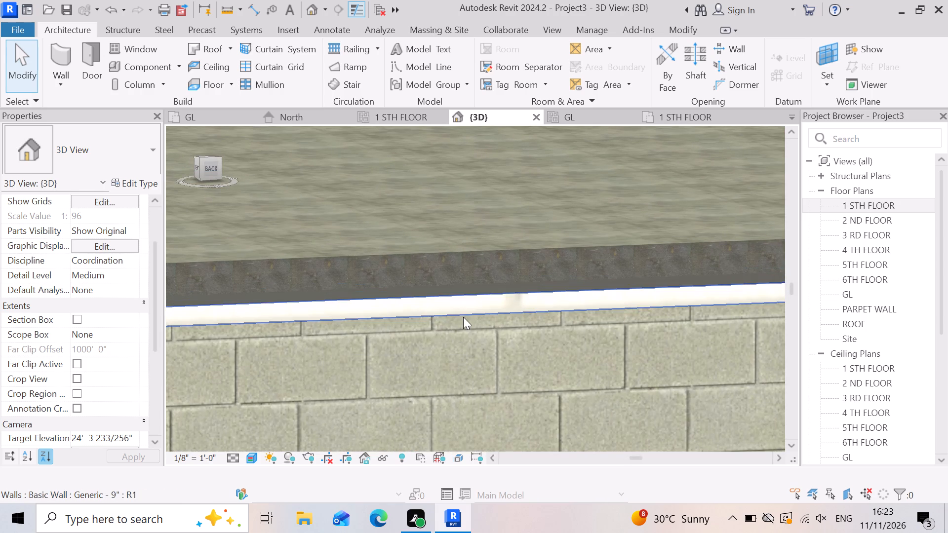
scroll(463, 317, down, 12)
scroll(297, 326, down, 4)
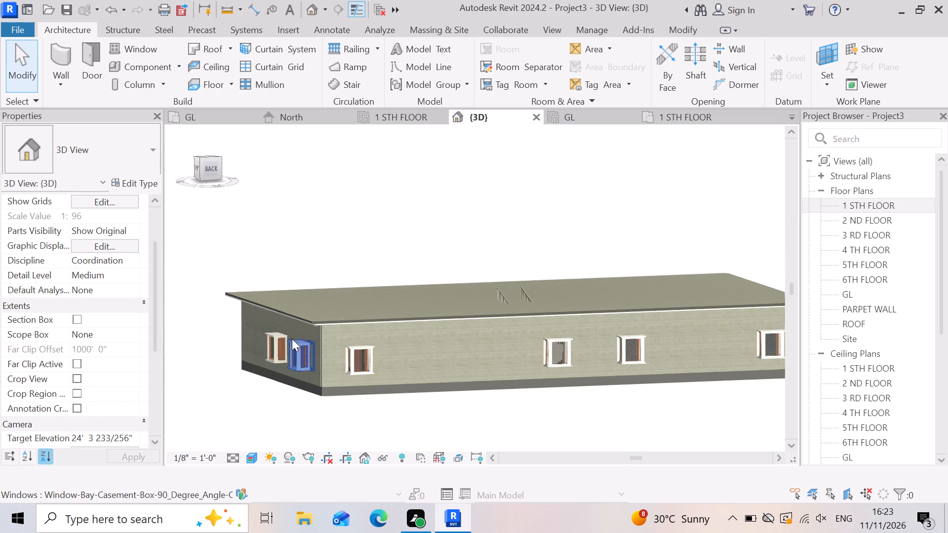
scroll(636, 309, up, 4)
scroll(479, 324, up, 3)
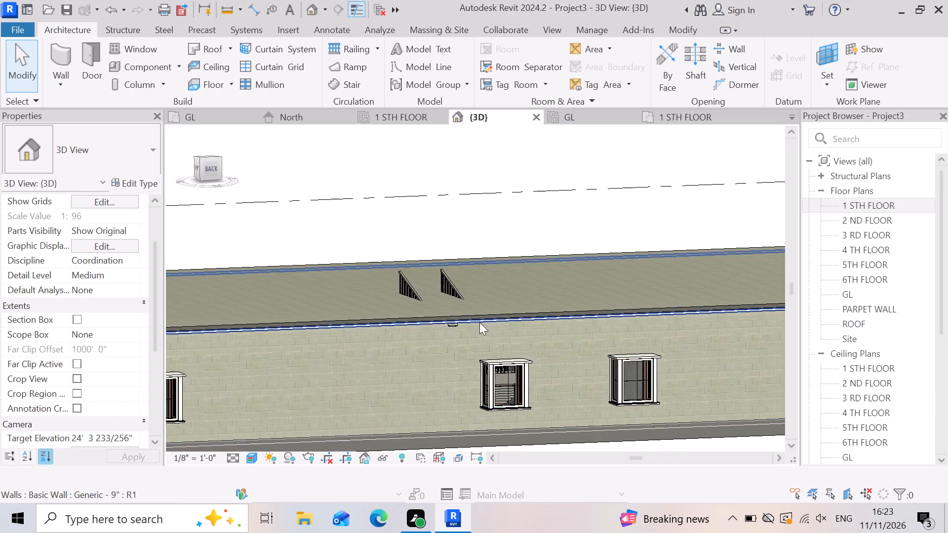
scroll(479, 322, up, 3)
scroll(502, 335, down, 10)
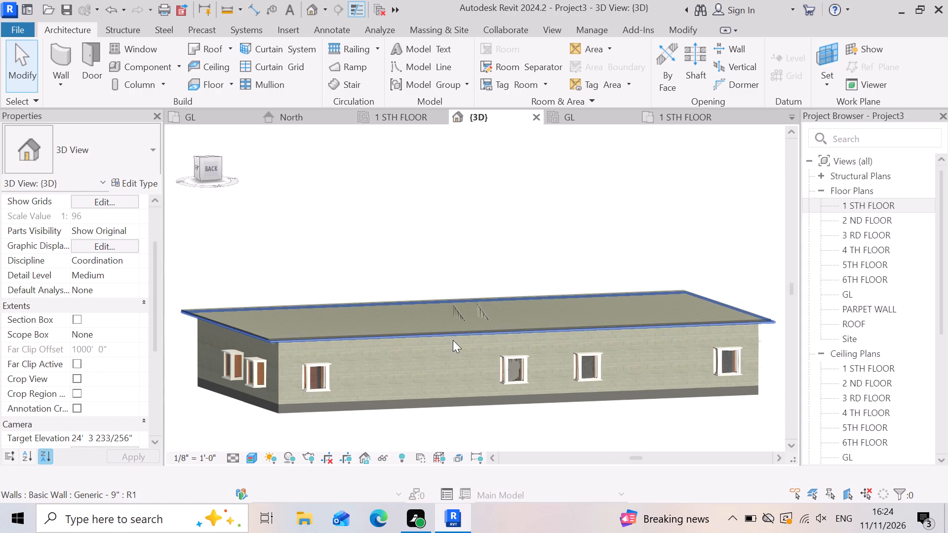
scroll(492, 322, up, 5)
scroll(440, 326, down, 3)
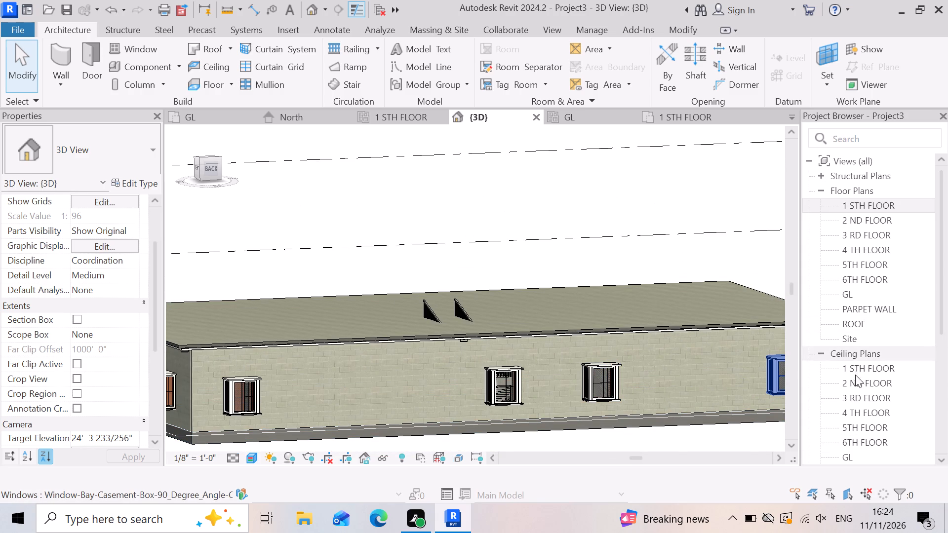
Open the North elevation and examine how the floor slab edge meets the ceiling at the building's west end.
scroll(856, 383, down, 2)
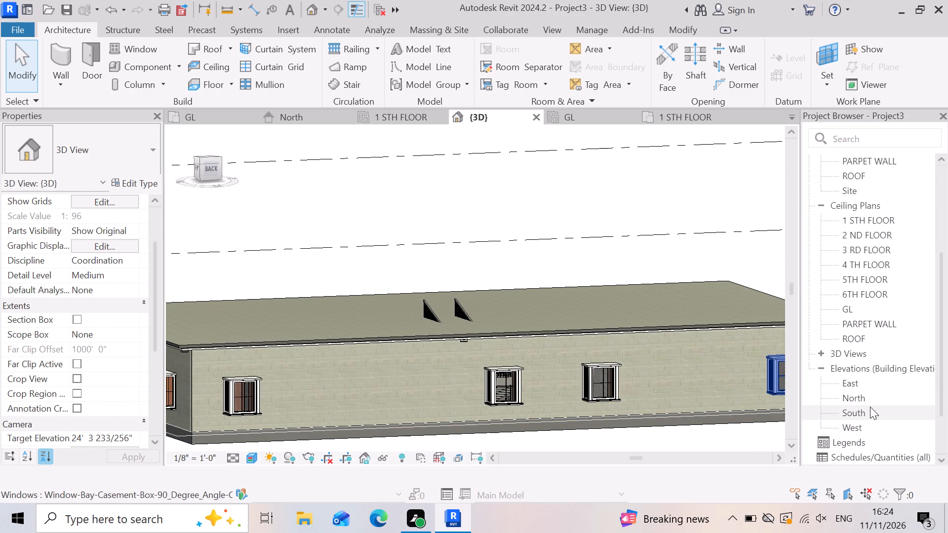
double_click(870, 400)
scroll(525, 323, up, 5)
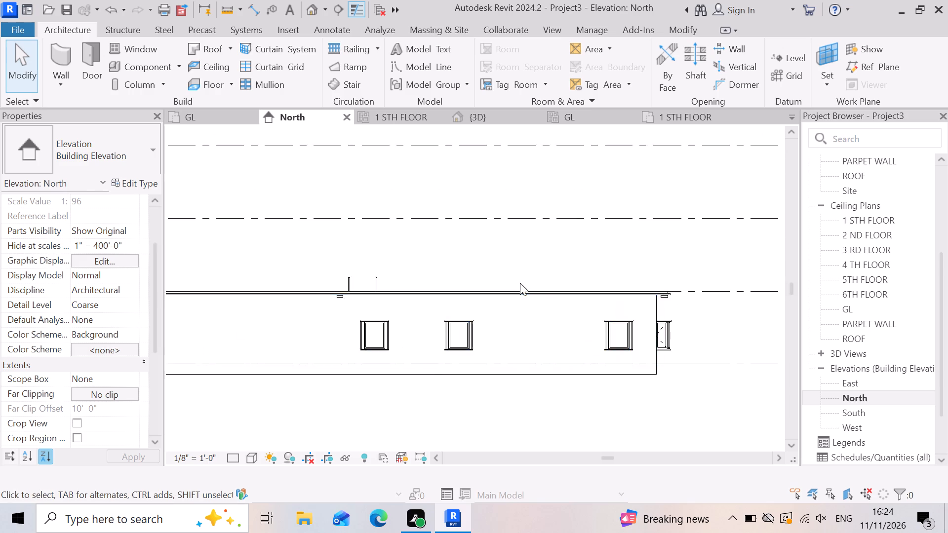
scroll(520, 283, up, 10)
scroll(539, 330, down, 7)
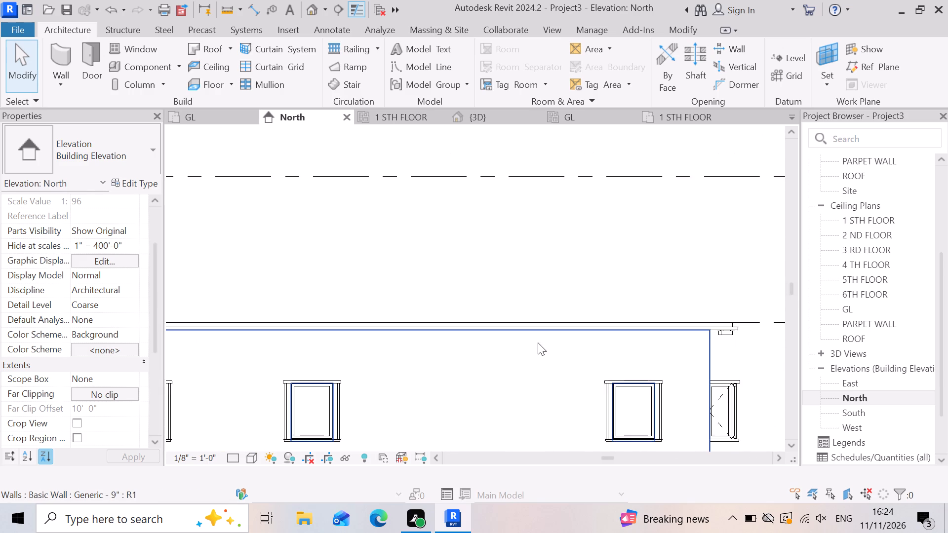
scroll(547, 330, down, 4)
scroll(614, 329, up, 13)
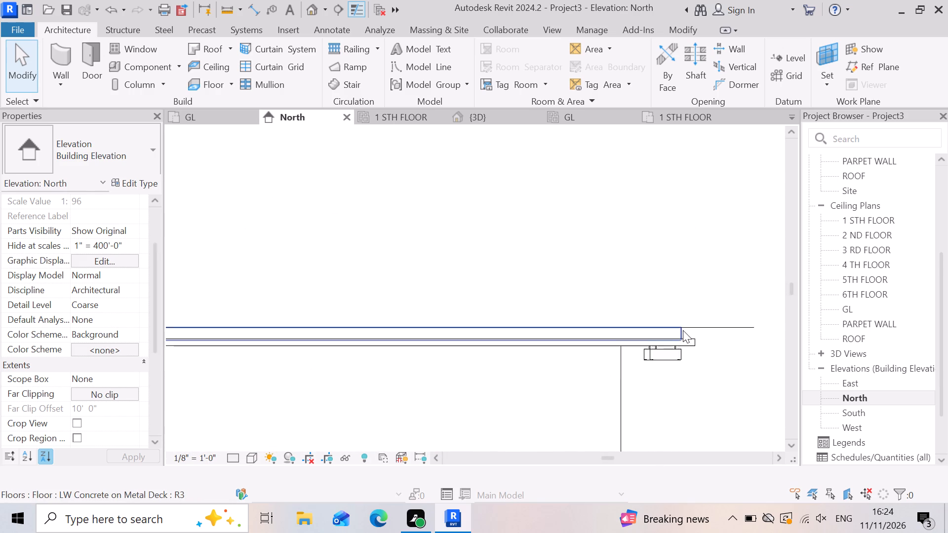
scroll(683, 330, up, 10)
scroll(643, 326, down, 2)
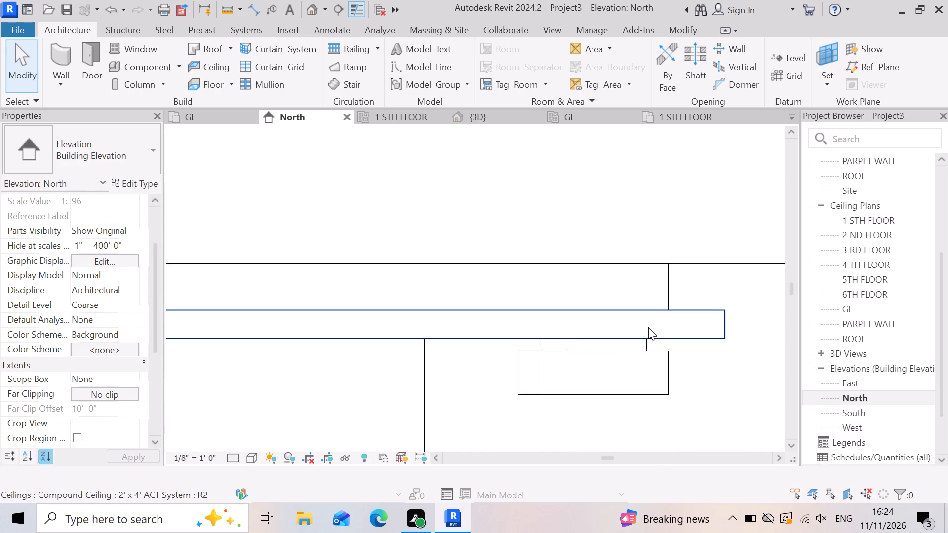
scroll(648, 327, down, 2)
click(646, 306)
scroll(646, 306, down, 1)
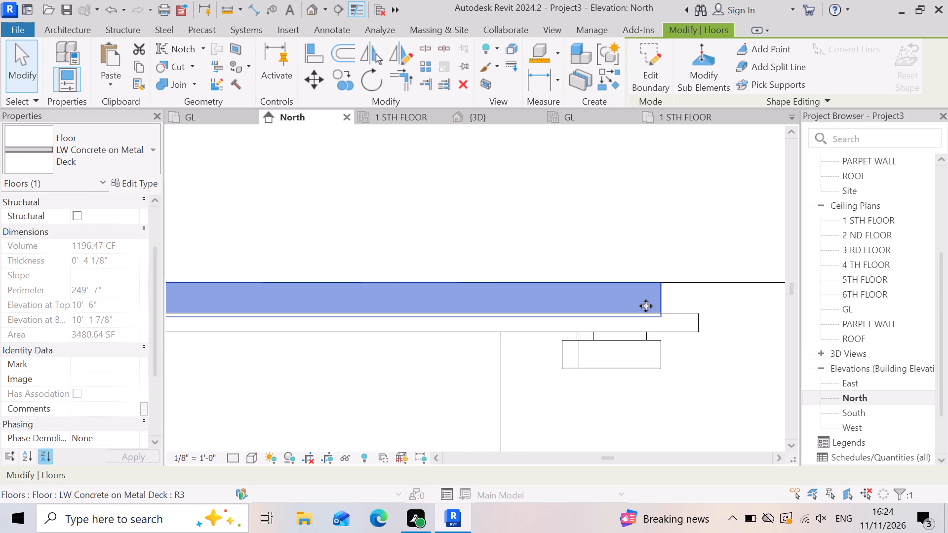
scroll(646, 306, down, 4)
scroll(721, 355, down, 10)
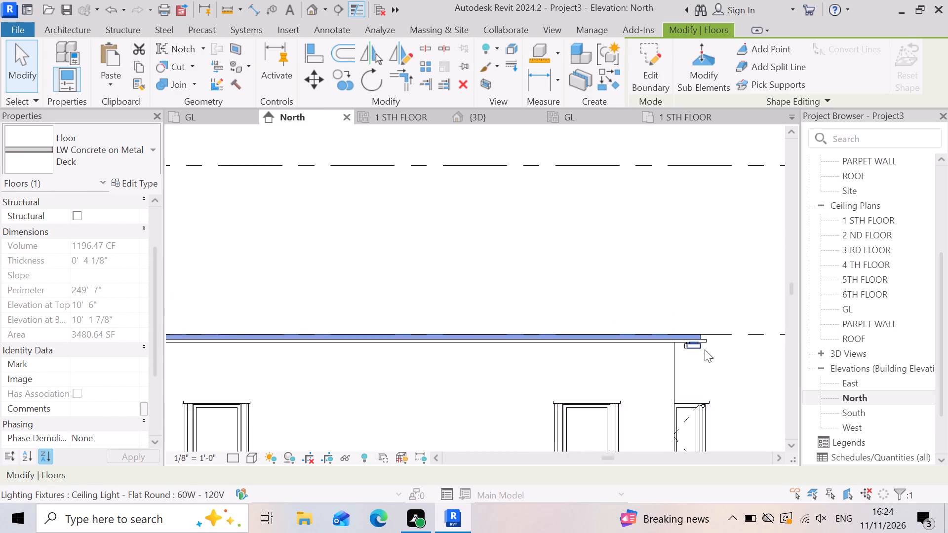
scroll(705, 349, down, 9)
scroll(348, 404, up, 2)
Compare the floor slab and ceiling edges at the east end, and again at the west end, in the North elevation.
click(234, 381)
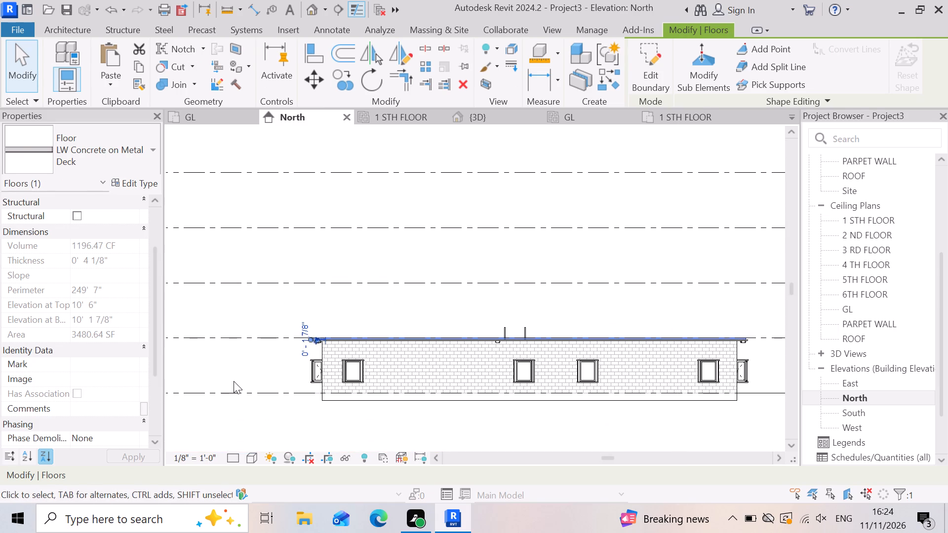
scroll(299, 351, up, 20)
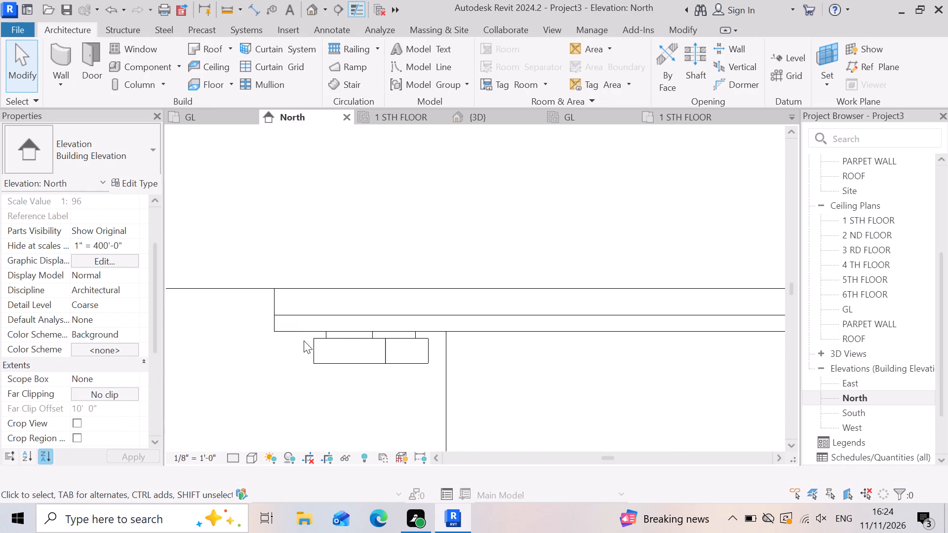
click(303, 301)
scroll(225, 337, down, 7)
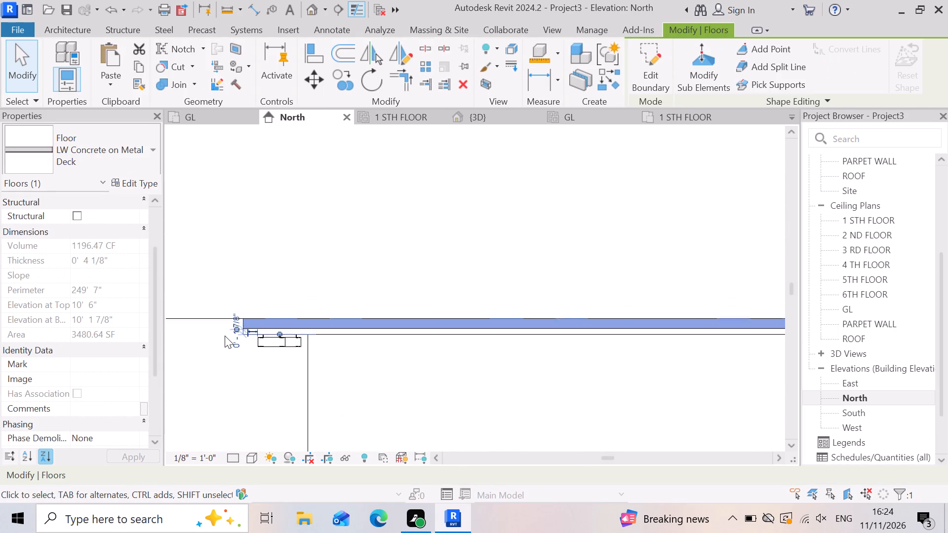
scroll(225, 336, down, 6)
scroll(416, 352, down, 9)
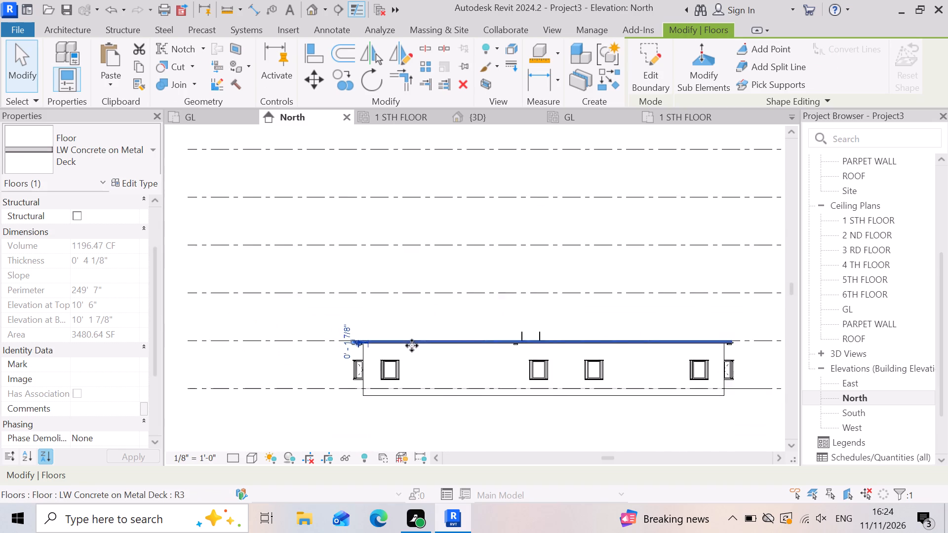
scroll(412, 345, down, 2)
click(644, 400)
scroll(626, 348, up, 10)
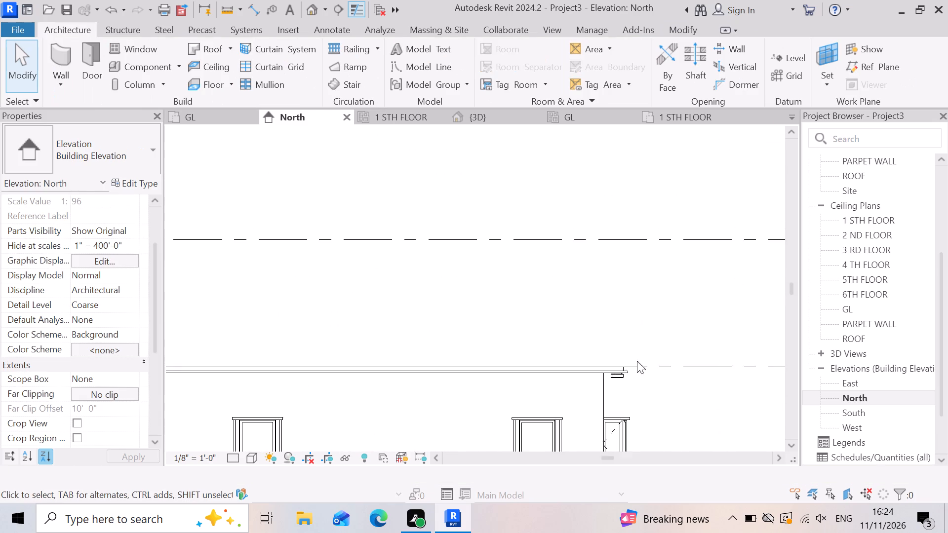
scroll(637, 361, up, 15)
click(633, 386)
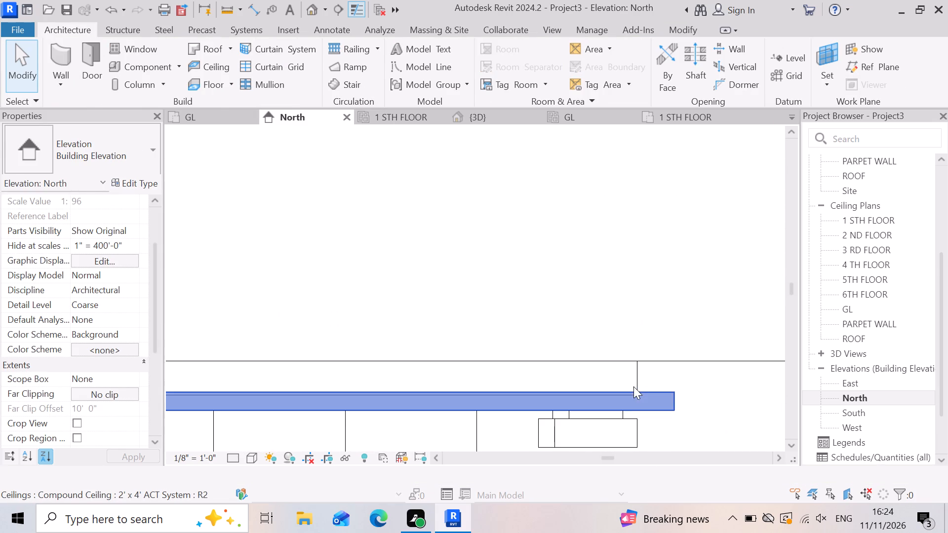
click(634, 369)
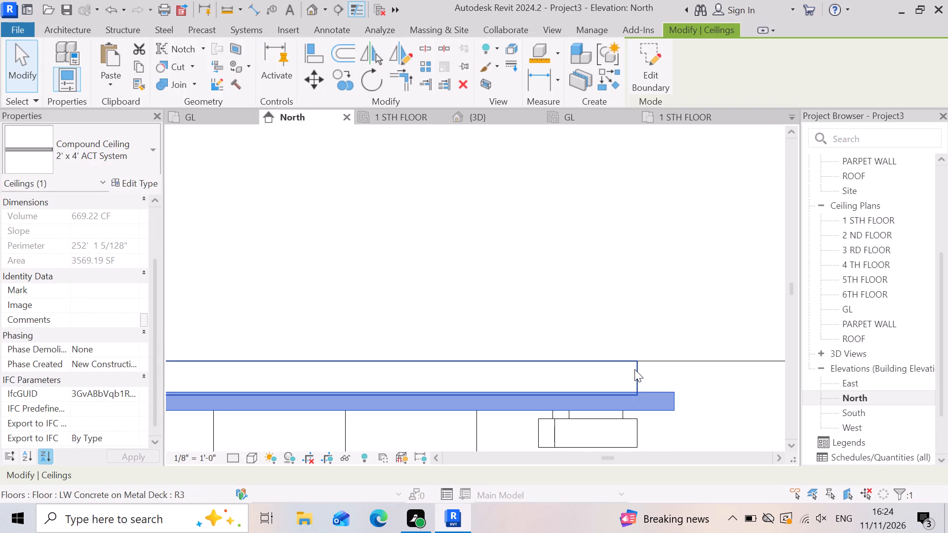
scroll(678, 365, down, 8)
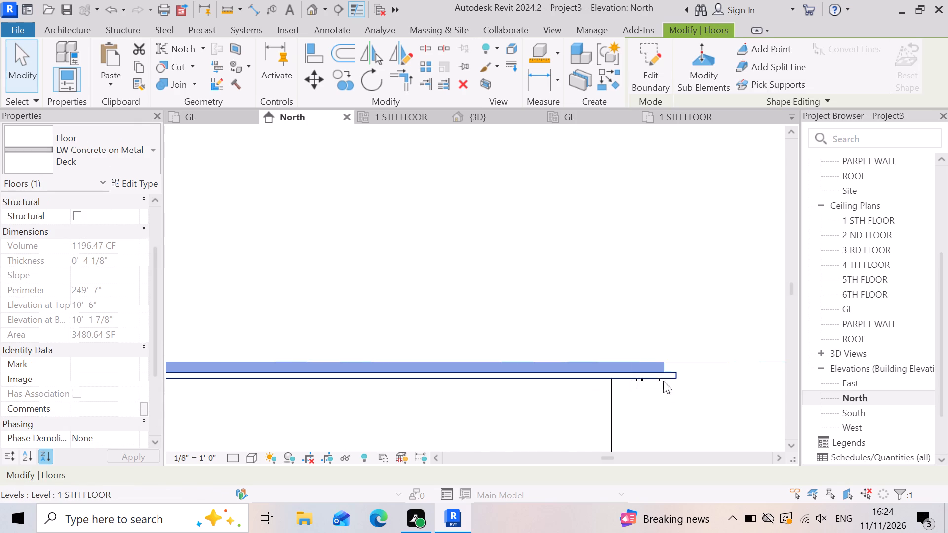
scroll(691, 369, down, 4)
Return to the 3D view and look over the whole building.
click(515, 127)
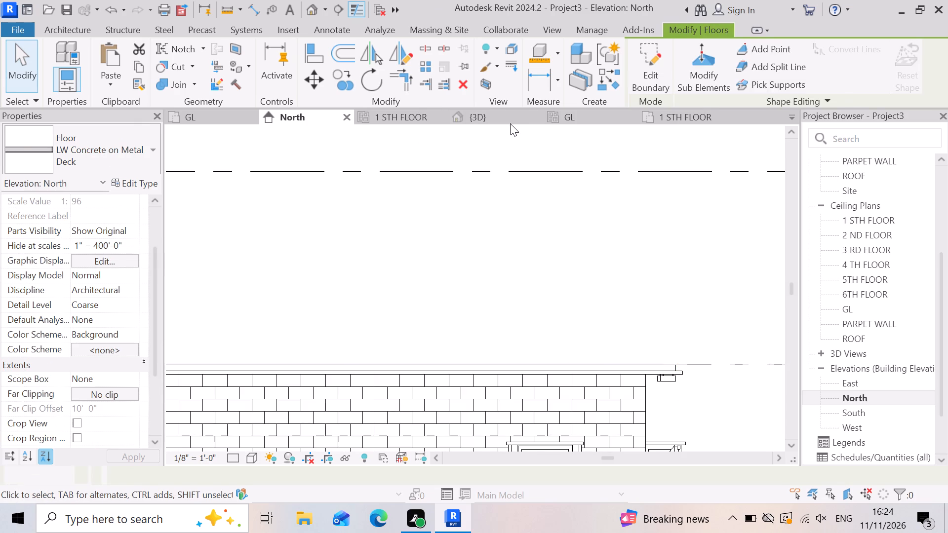
click(506, 120)
scroll(588, 226, down, 5)
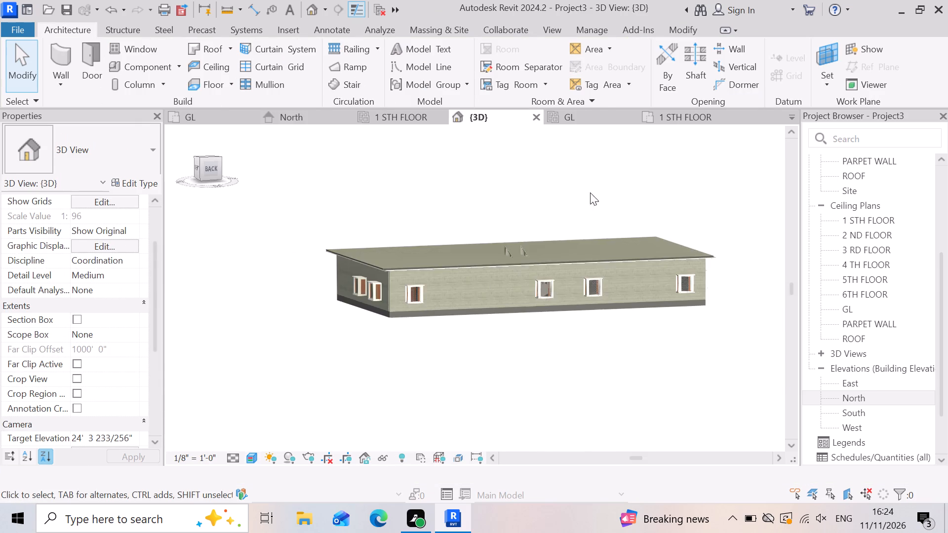
Examine the corner where the floor slab, ceiling, ceiling light and walls meet in the 3D view, from several sides.
shift+right_drag(470, 354, 598, 333)
shift+middle_drag(472, 352, 598, 333)
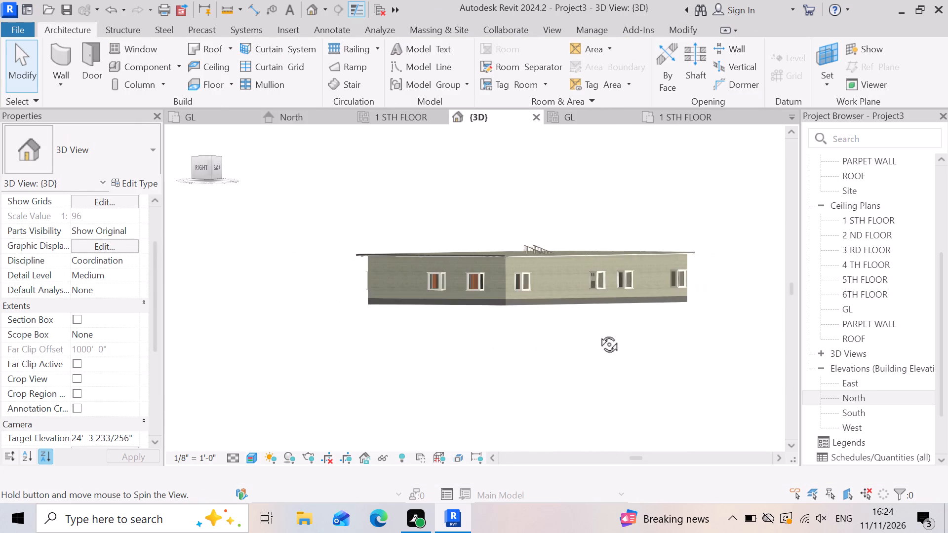
shift+middle_drag(598, 333, 685, 334)
shift+right_drag(598, 333, 685, 334)
scroll(605, 261, up, 9)
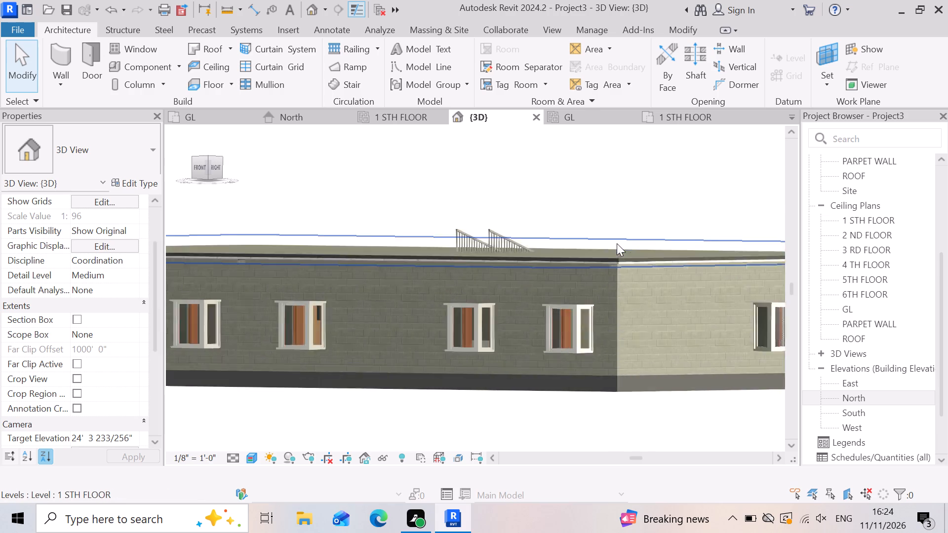
scroll(617, 243, up, 16)
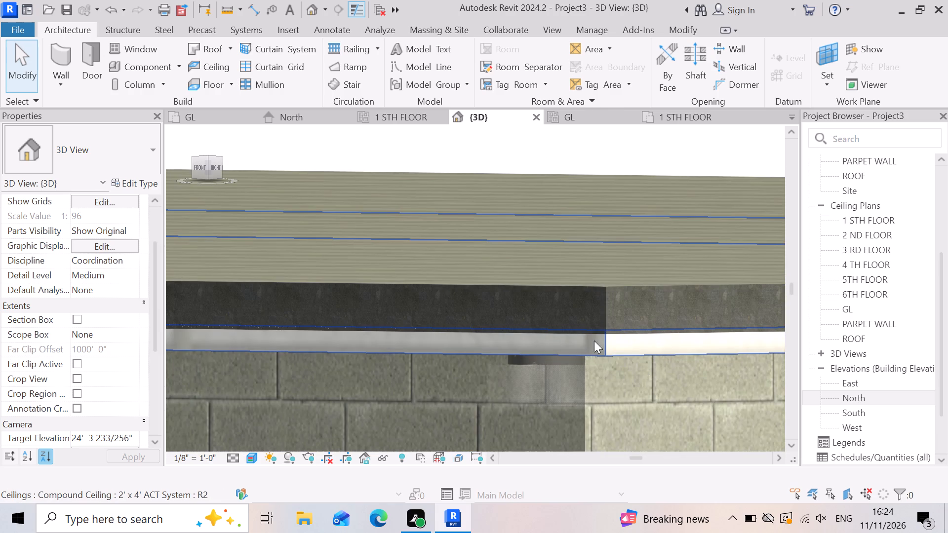
scroll(594, 341, up, 7)
scroll(632, 372, up, 3)
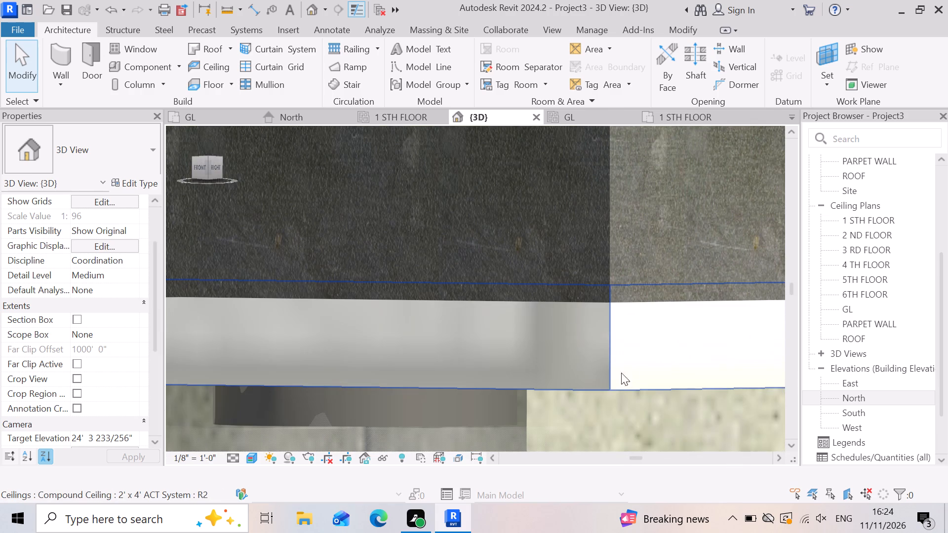
scroll(561, 328, down, 20)
scroll(561, 328, down, 7)
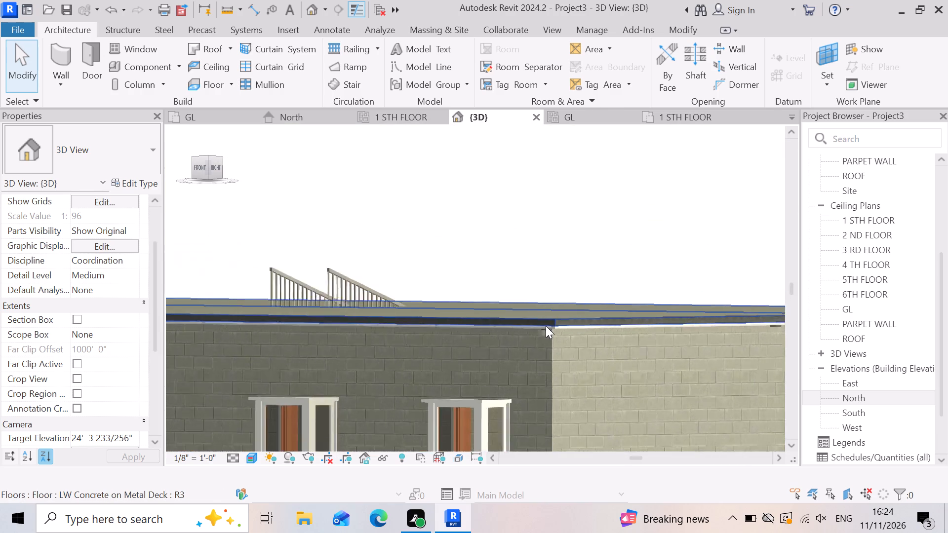
scroll(560, 337, up, 14)
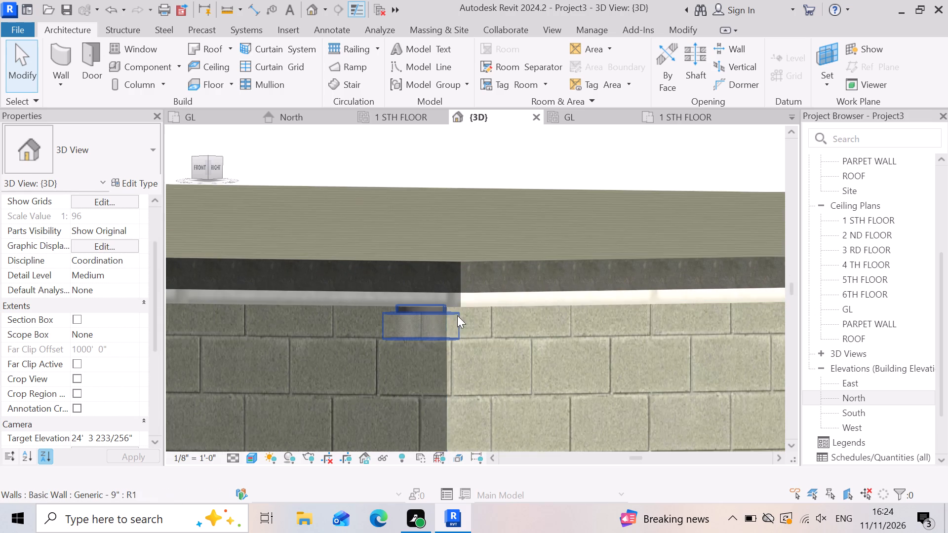
scroll(424, 321, up, 6)
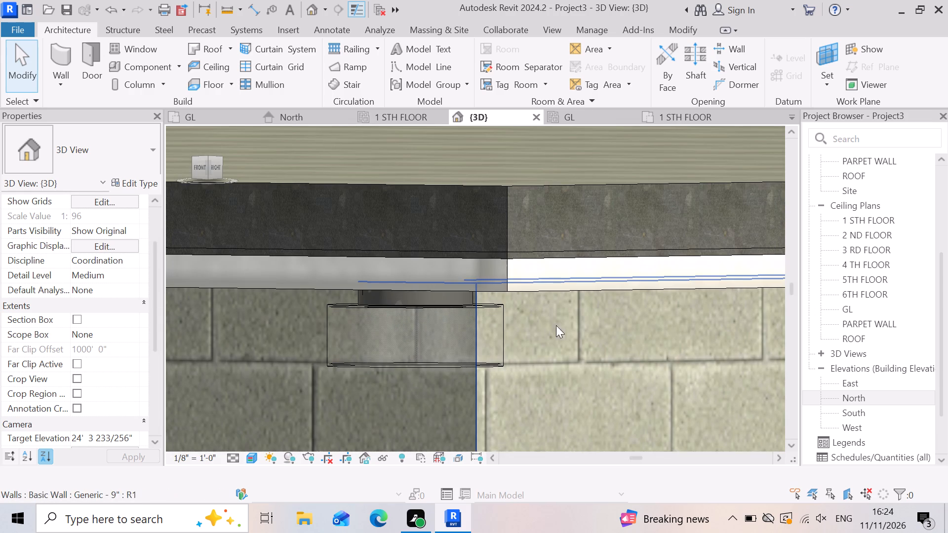
scroll(505, 283, down, 8)
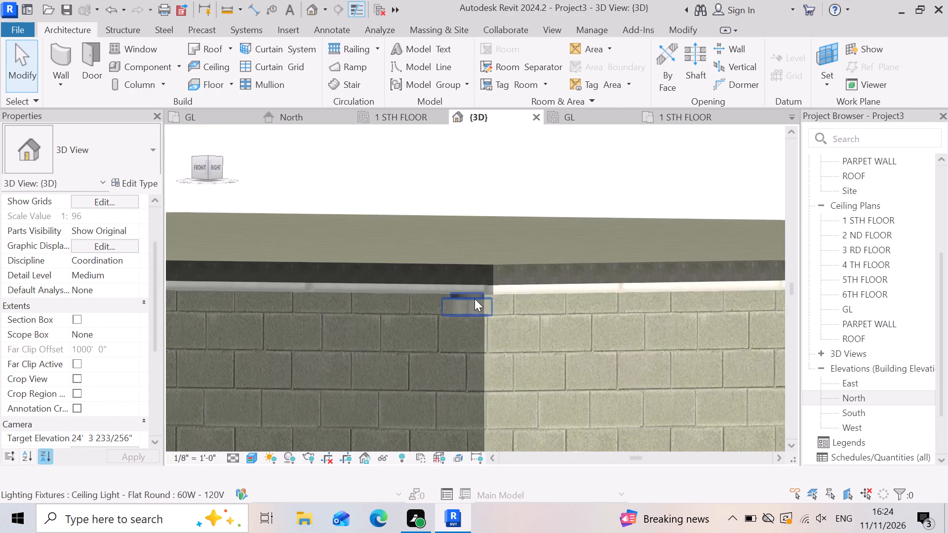
scroll(474, 299, down, 14)
scroll(515, 377, down, 4)
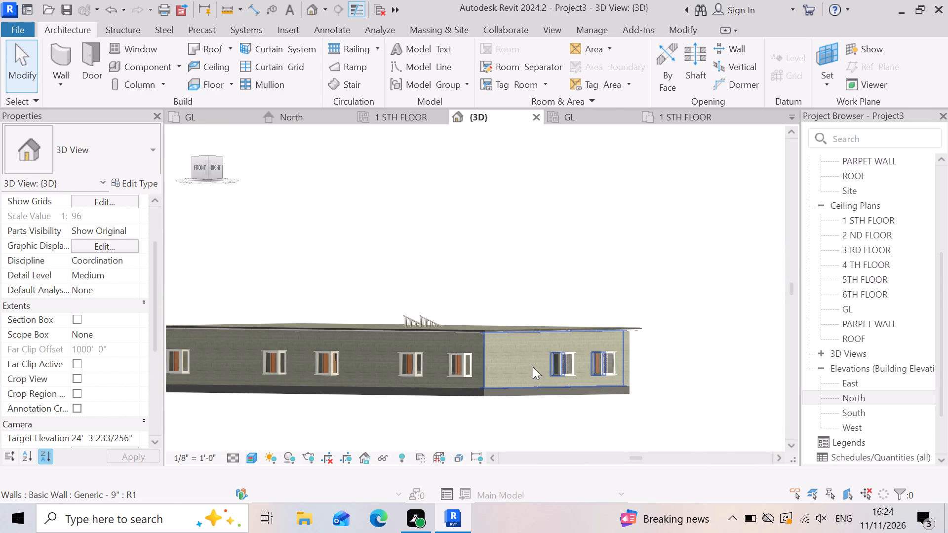
shift+right_drag(484, 411, 579, 439)
shift+middle_drag(485, 413, 578, 439)
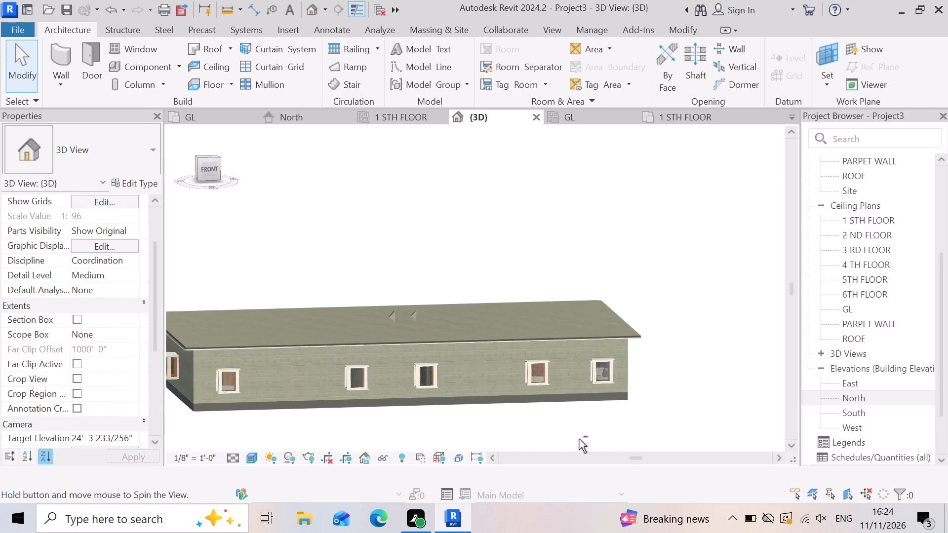
In the North elevation, copy only the ground storey's walls, windows, doors and furniture and paste them aligned to level 1 STH FLOOR.
double_click(900, 395)
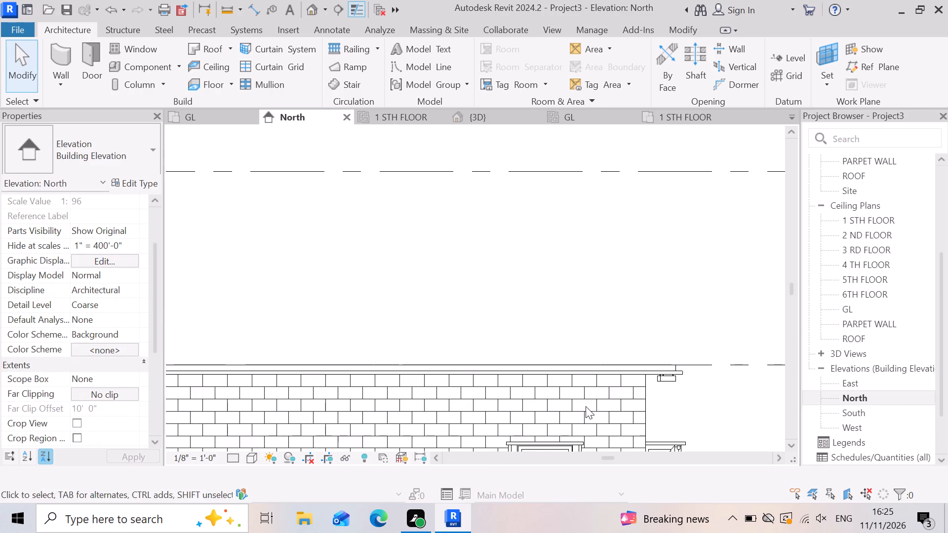
scroll(562, 335, down, 8)
scroll(292, 390, up, 5)
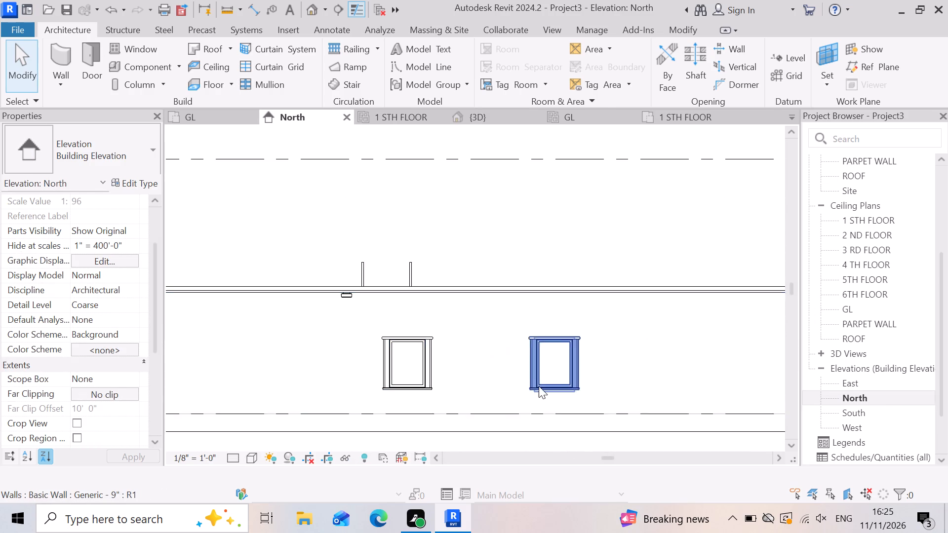
scroll(543, 387, down, 7)
scroll(634, 392, down, 4)
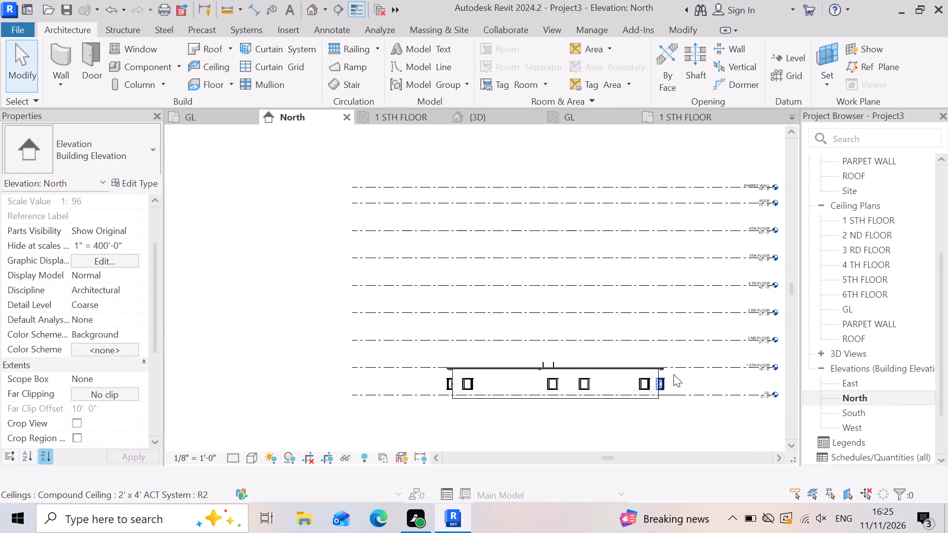
drag(691, 380, 465, 381)
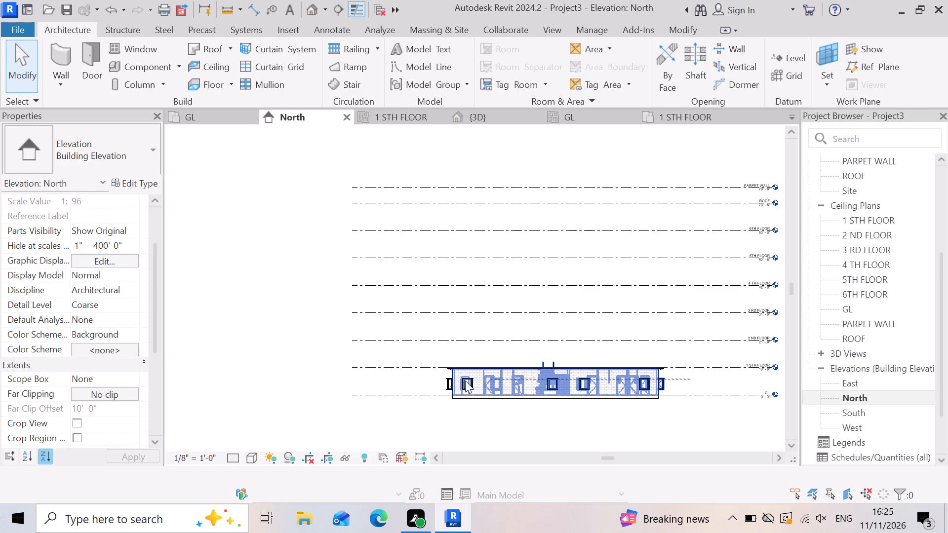
drag(465, 381, 407, 387)
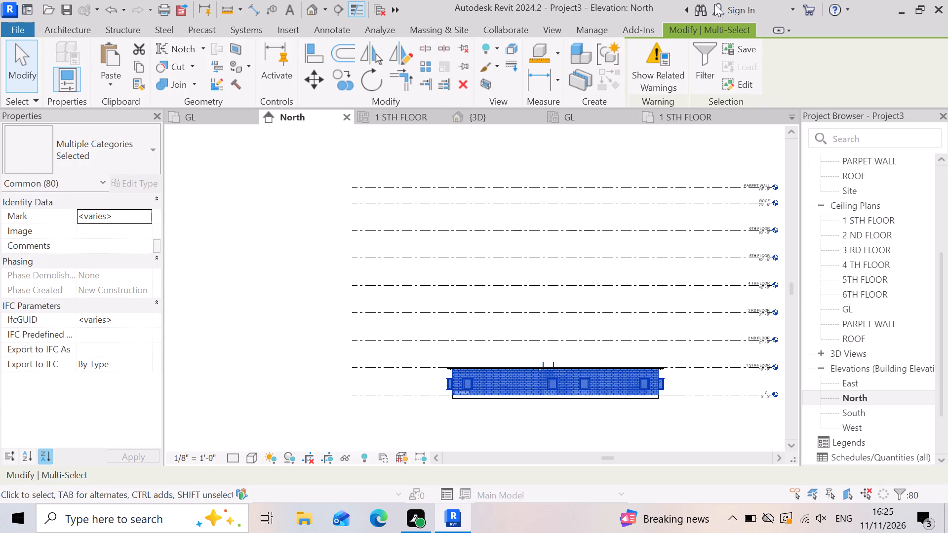
click(697, 57)
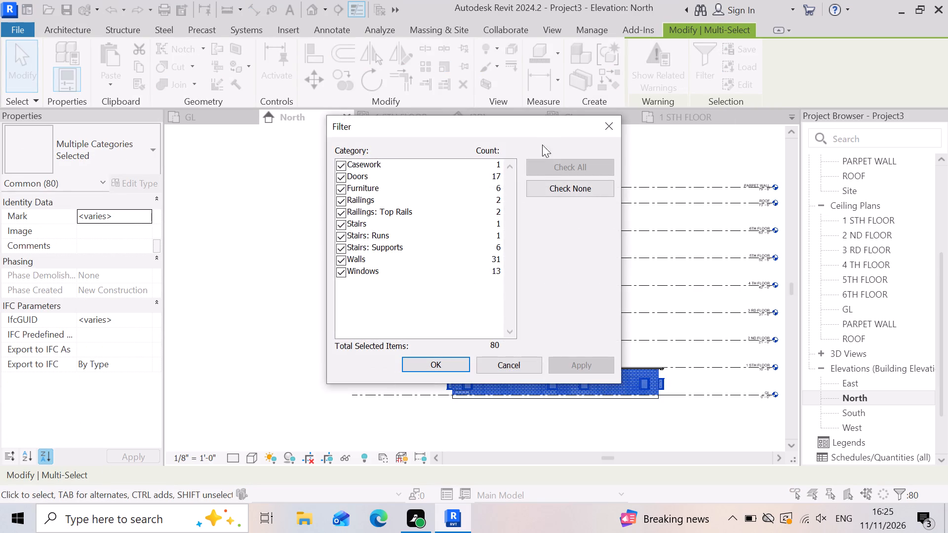
click(564, 191)
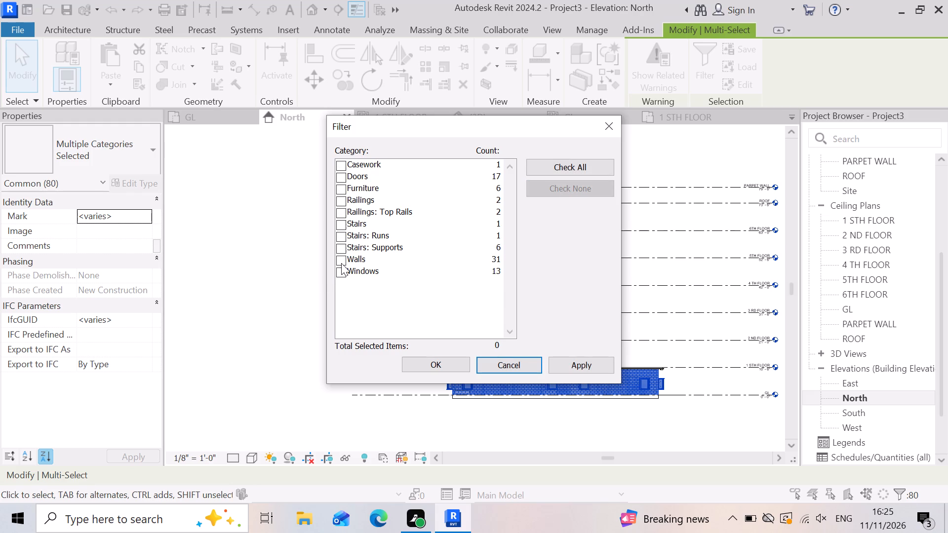
click(339, 253)
click(346, 256)
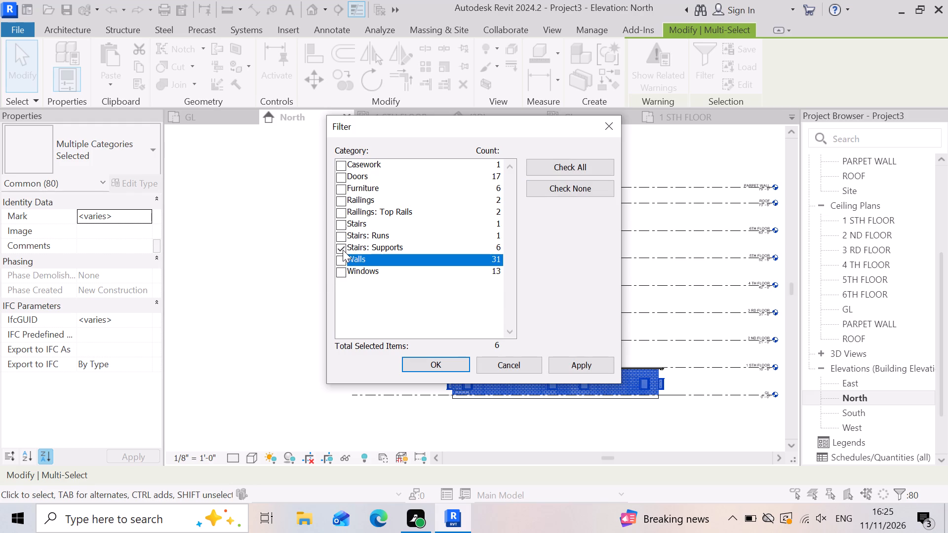
click(343, 250)
click(337, 258)
click(341, 274)
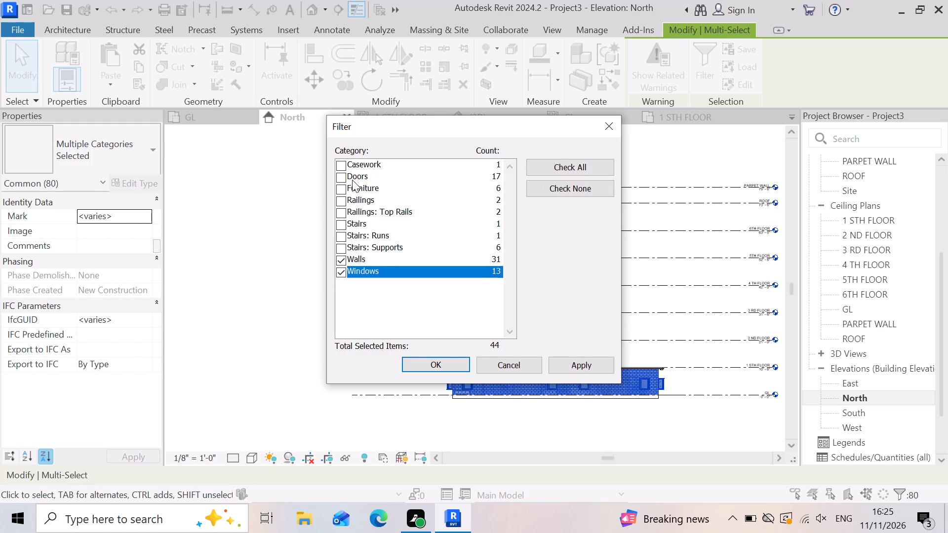
click(339, 176)
click(338, 189)
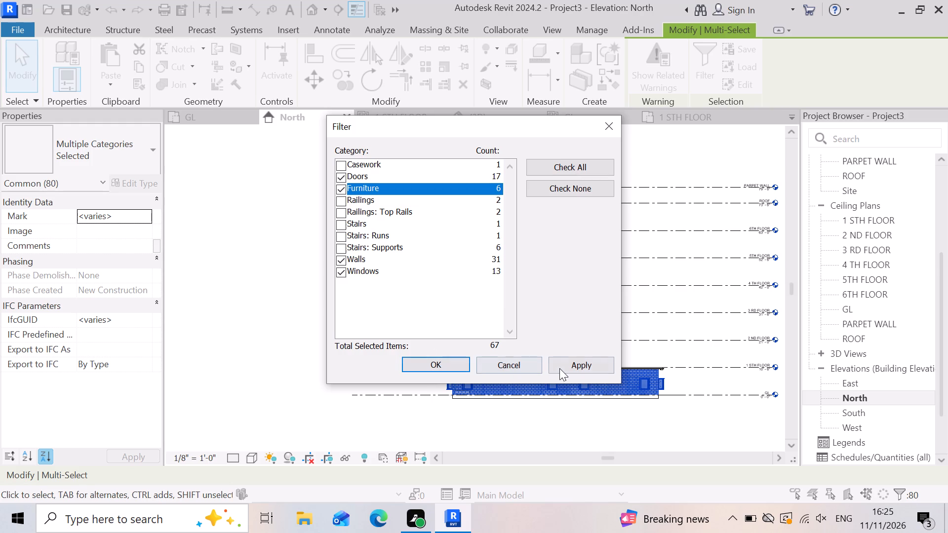
click(578, 367)
click(453, 366)
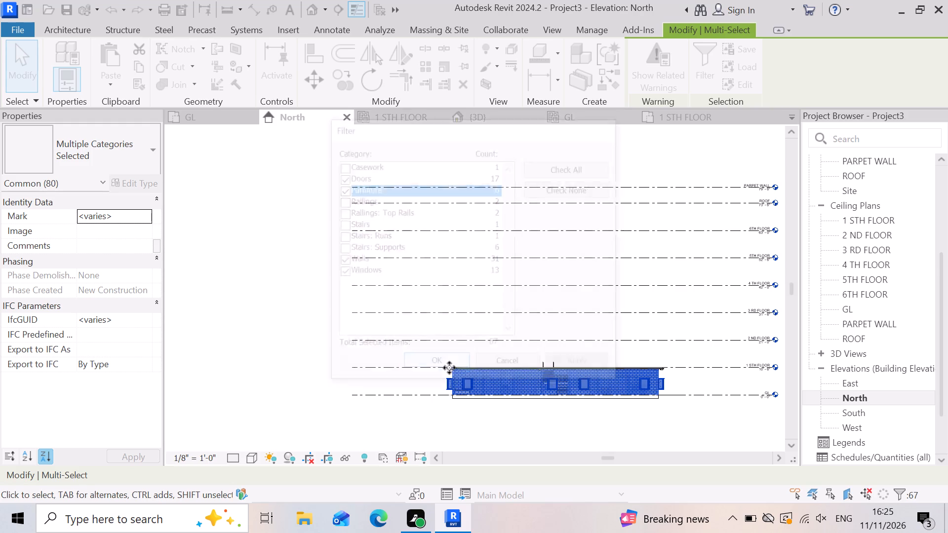
click(143, 72)
click(110, 81)
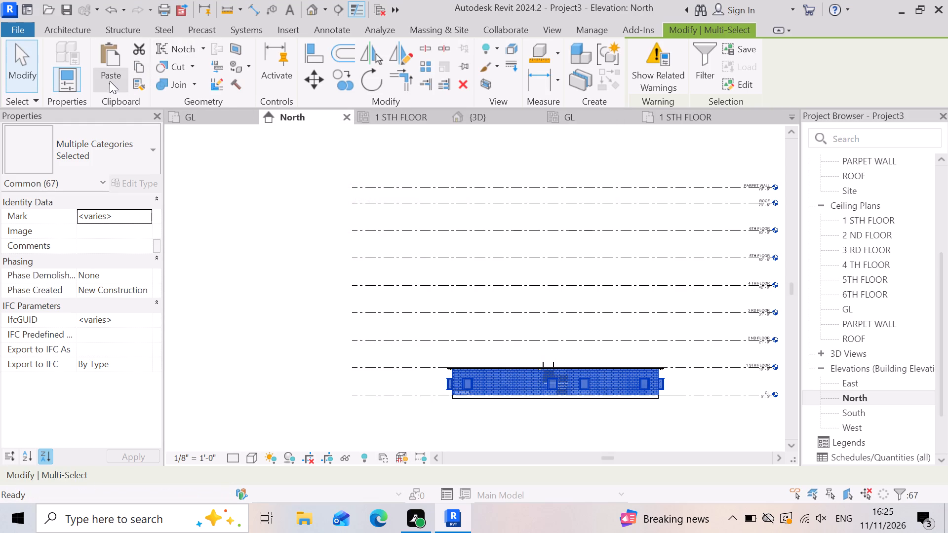
click(145, 138)
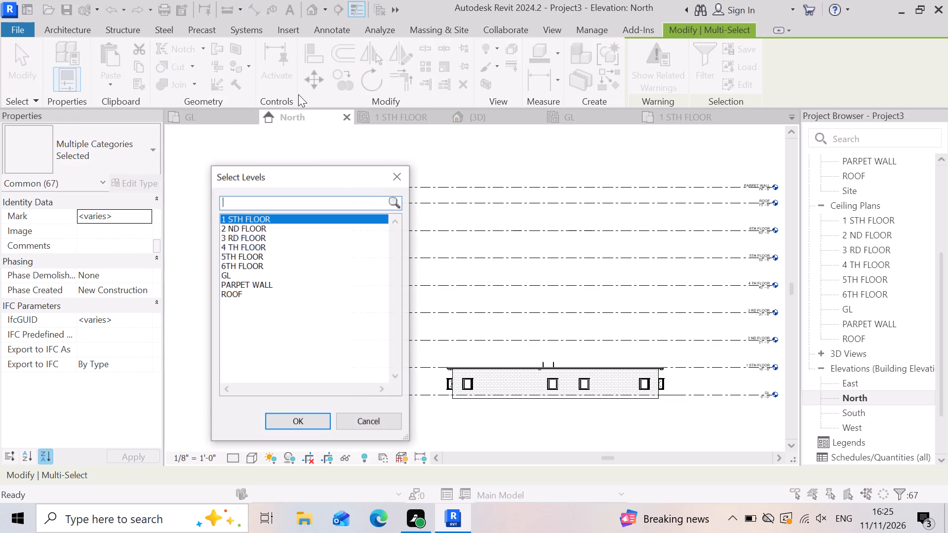
click(284, 419)
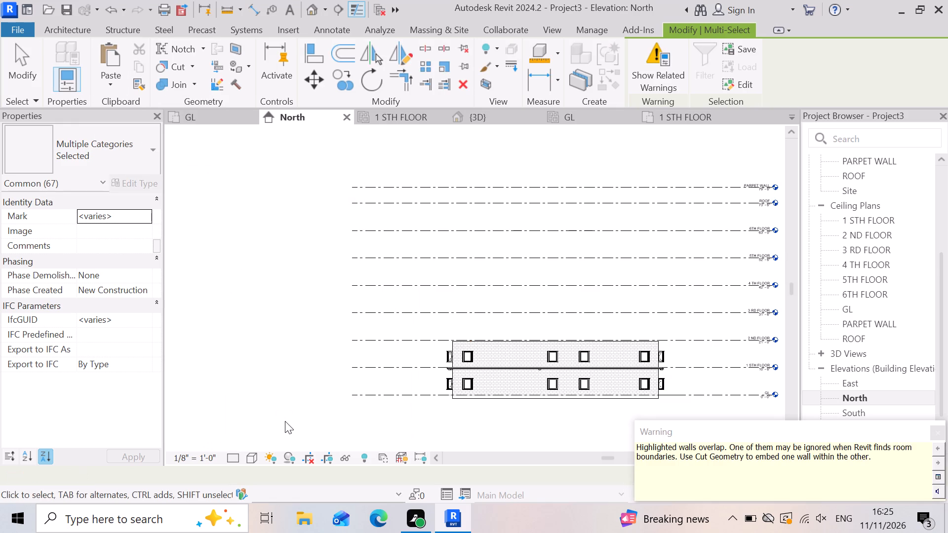
click(246, 392)
Examine the pasted upper storey against the ground storey and level lines in the North elevation.
scroll(402, 374, up, 2)
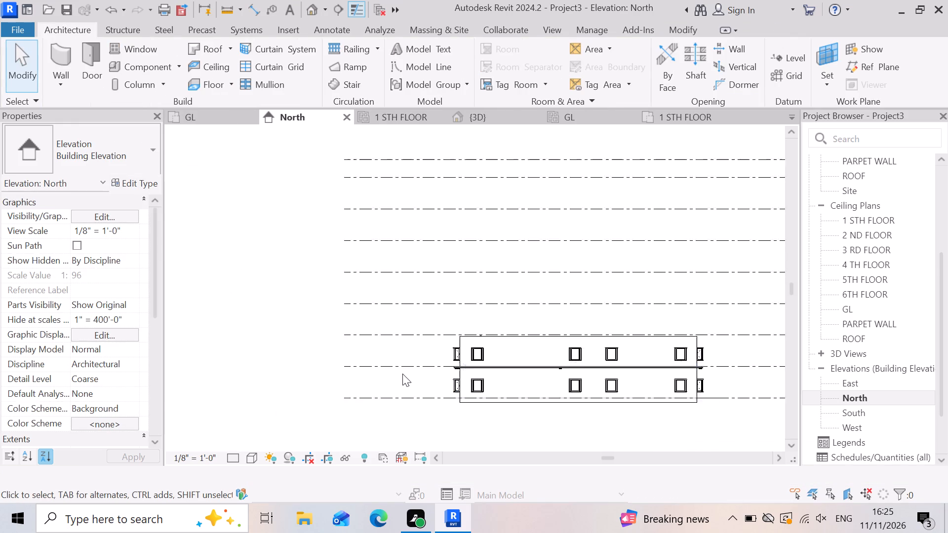
scroll(402, 374, up, 1)
scroll(315, 384, down, 2)
scroll(546, 402, up, 2)
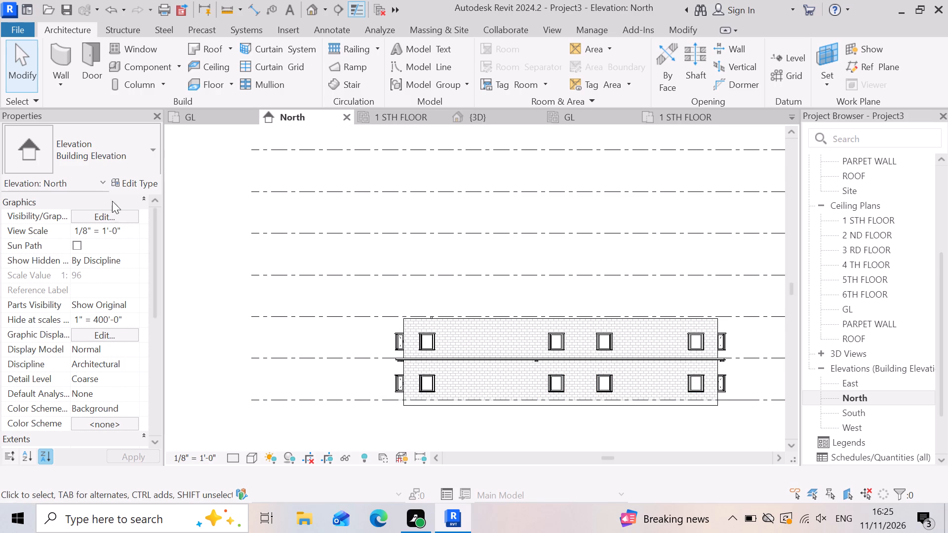
scroll(501, 299, down, 3)
scroll(604, 329, up, 2)
scroll(697, 369, up, 2)
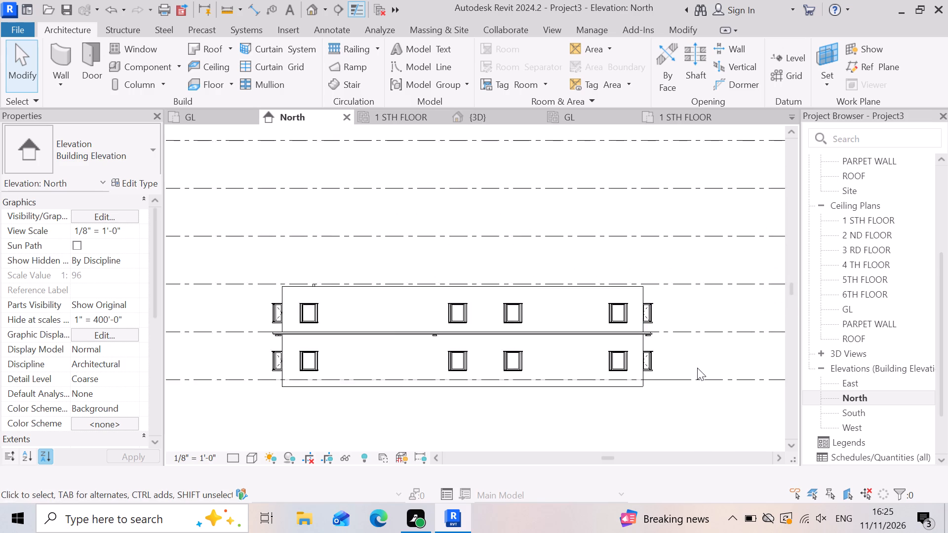
scroll(697, 368, up, 1)
In the North elevation, copy only the ground storey's stairs and railings, including runs, supports and top rails, and paste them aligned to level 1 STH FLOOR.
scroll(690, 344, down, 4)
drag(690, 349, 614, 357)
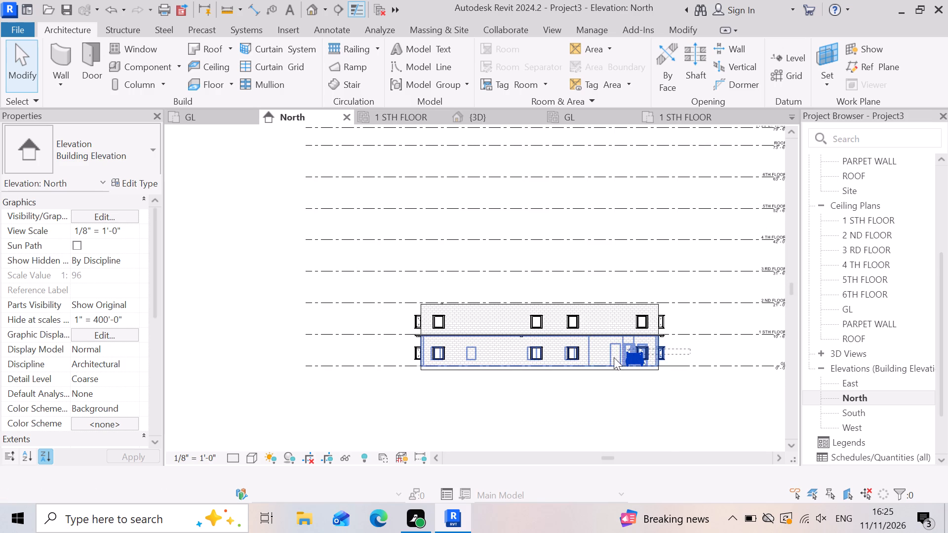
drag(614, 357, 353, 346)
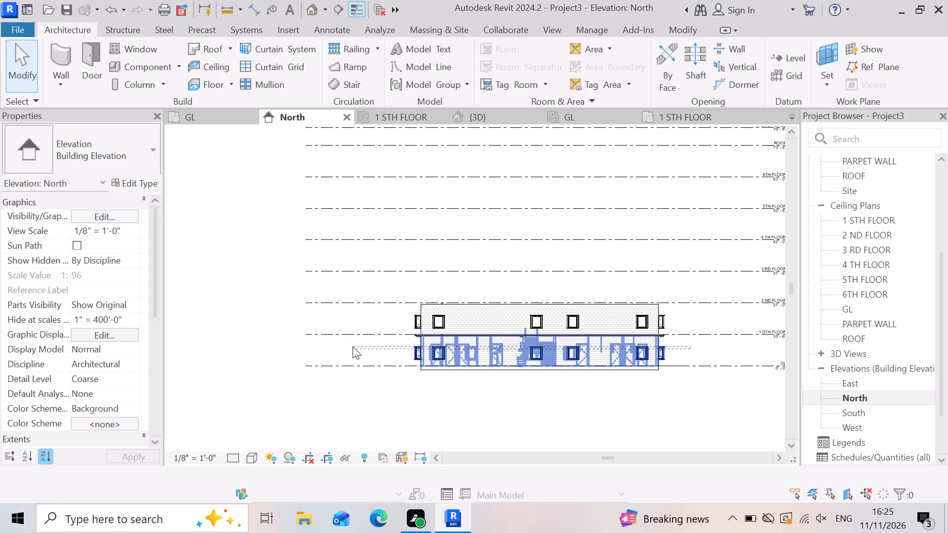
click(693, 76)
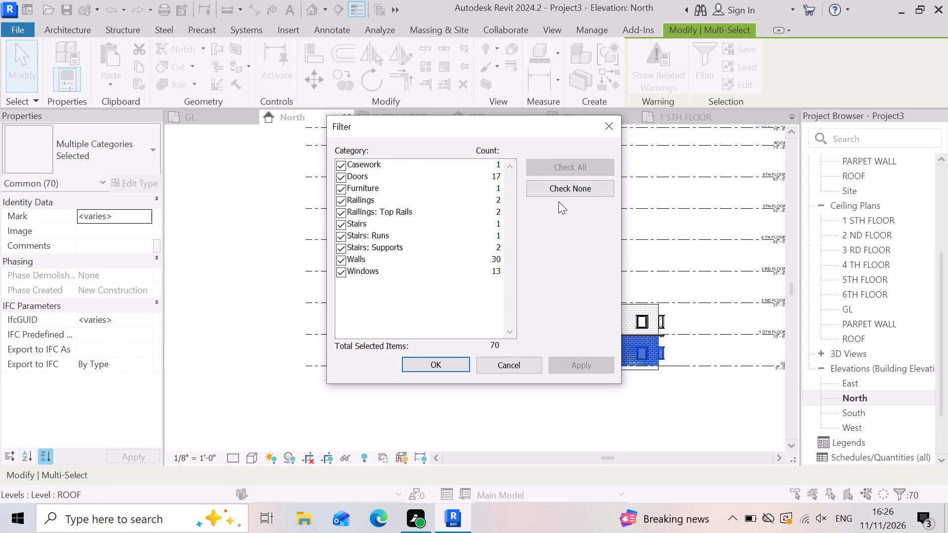
click(560, 192)
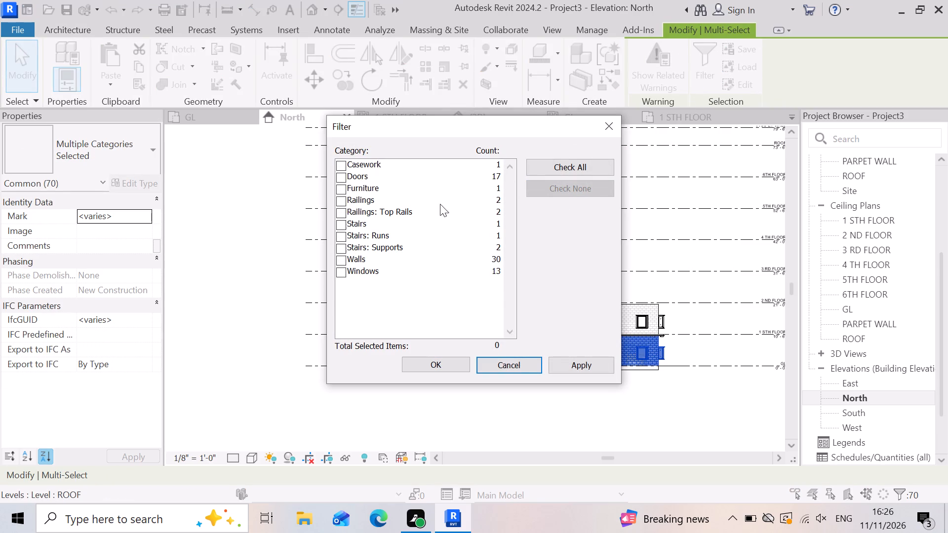
click(338, 199)
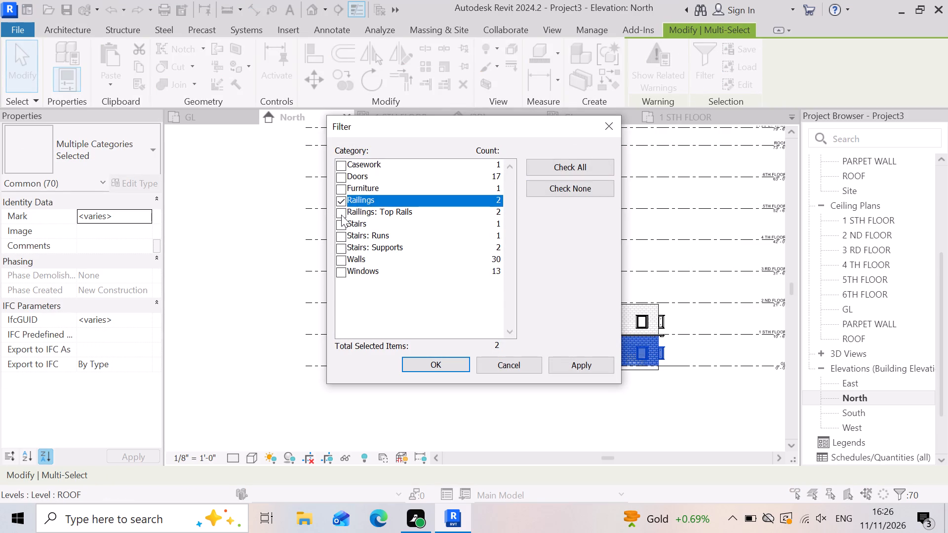
click(341, 215)
click(342, 225)
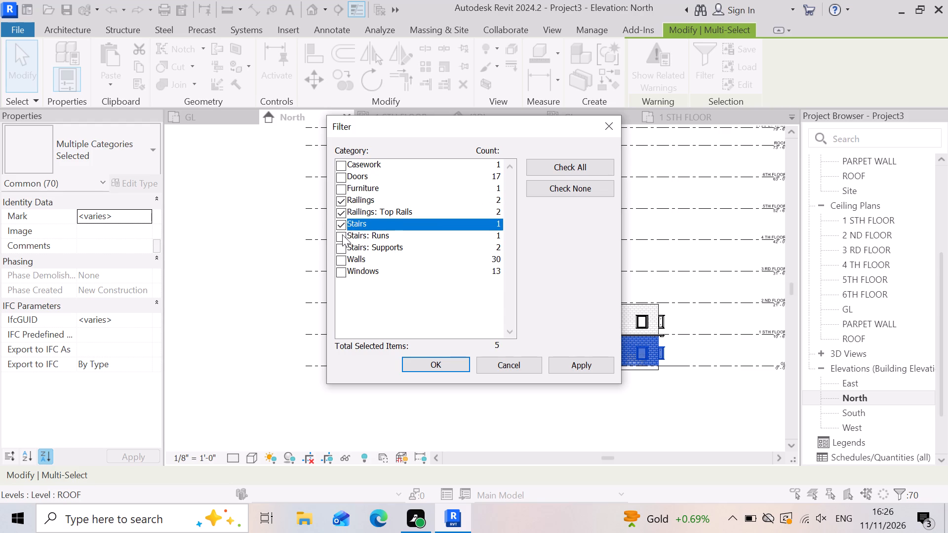
click(340, 235)
click(339, 250)
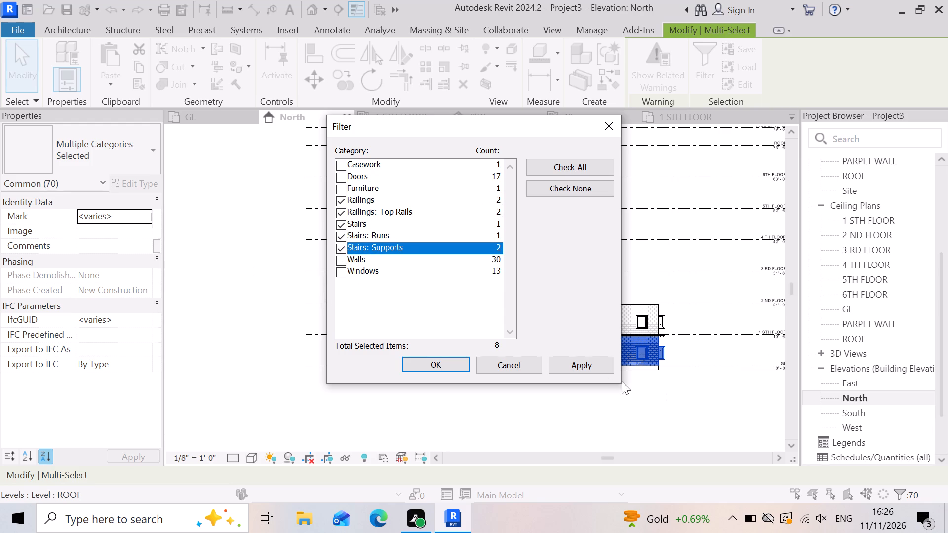
click(587, 368)
click(444, 366)
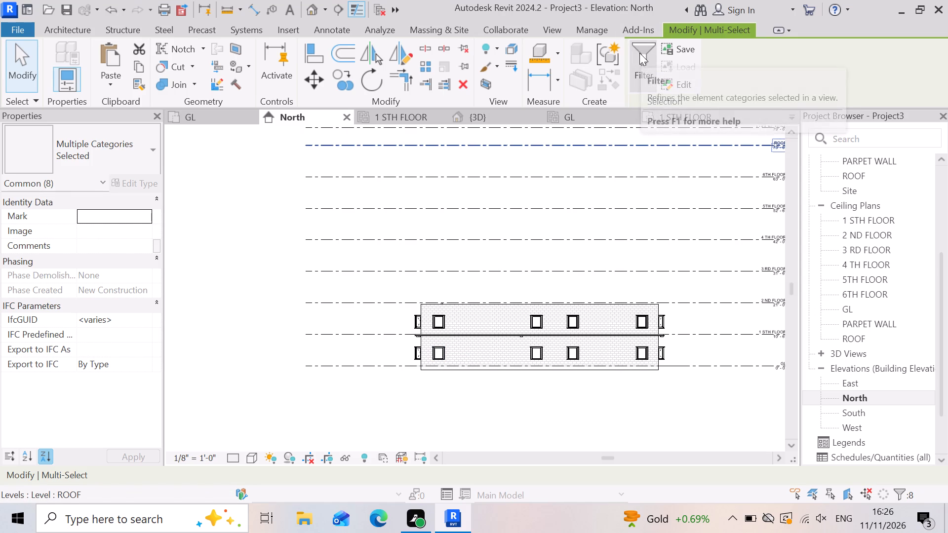
click(138, 65)
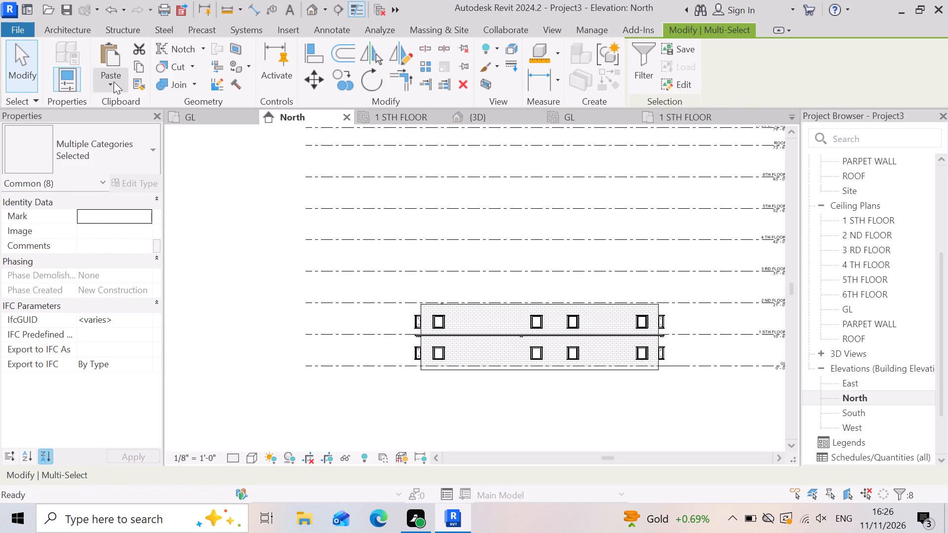
click(114, 81)
click(153, 135)
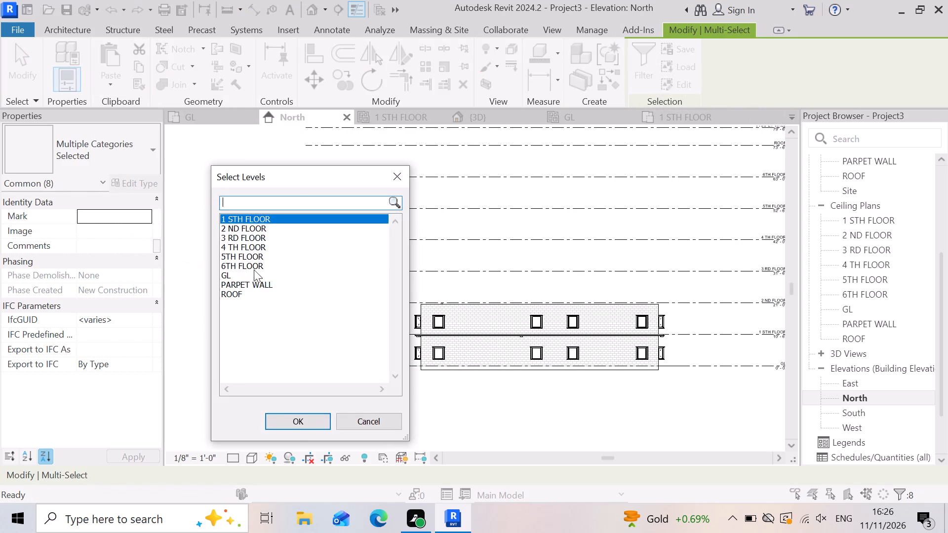
click(295, 423)
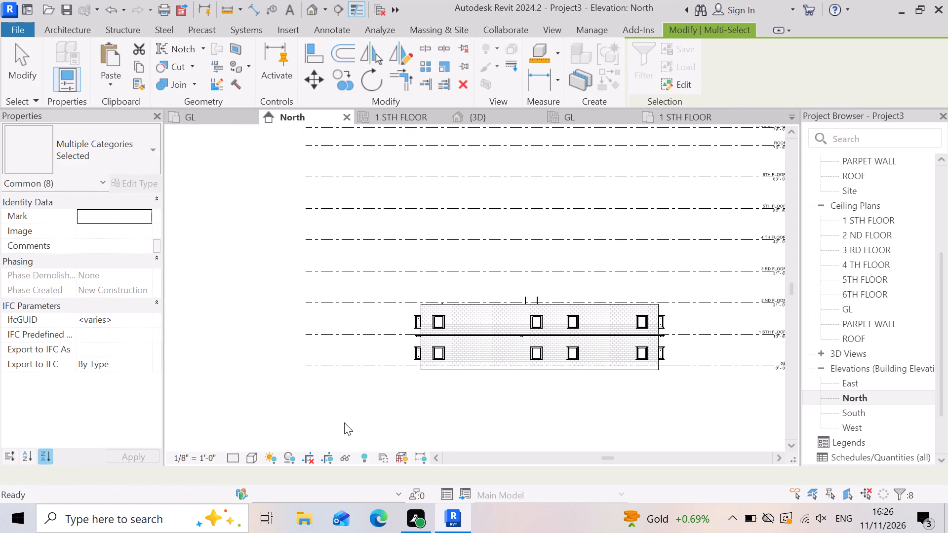
click(440, 420)
Copy the ground storey's 2' x 4' ACT System ceiling and paste it aligned to level 1 STH FLOOR.
scroll(474, 381, up, 2)
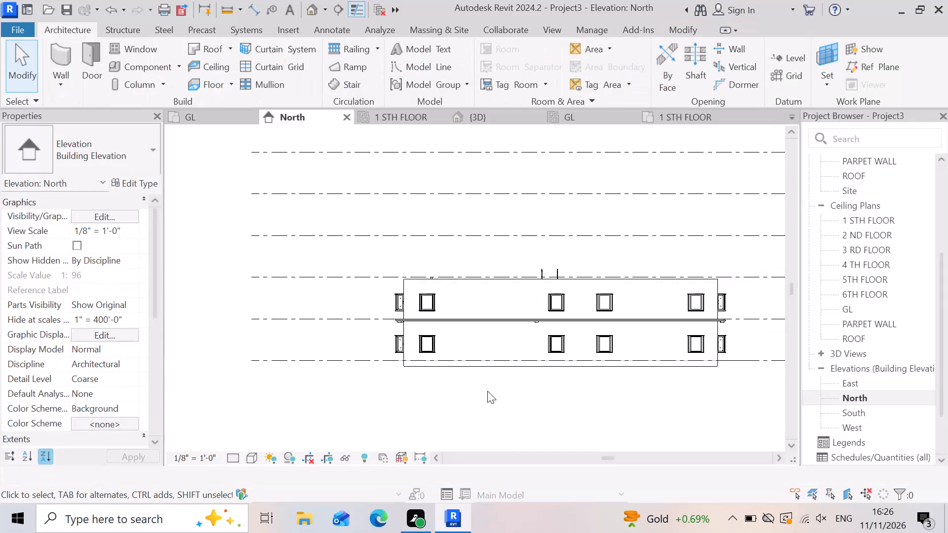
scroll(546, 323, up, 3)
scroll(259, 294, up, 5)
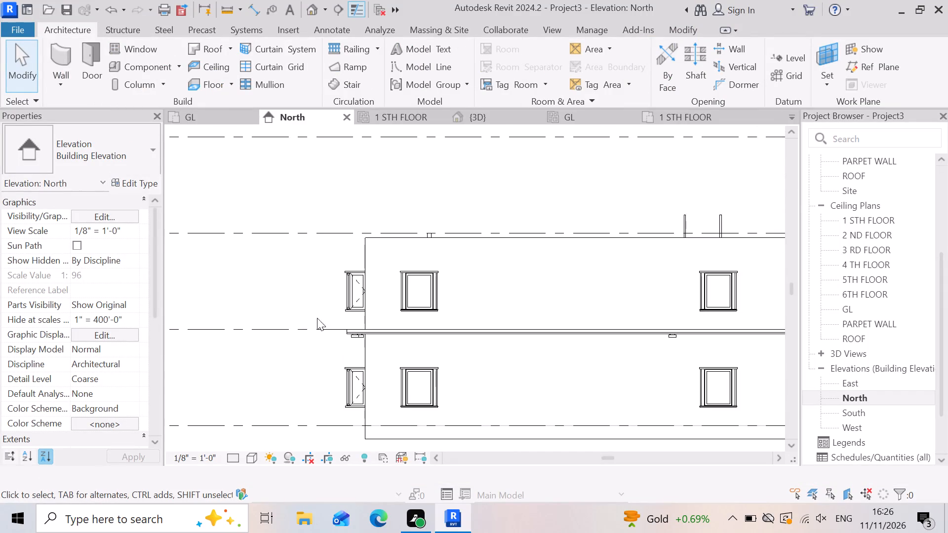
scroll(317, 318, up, 18)
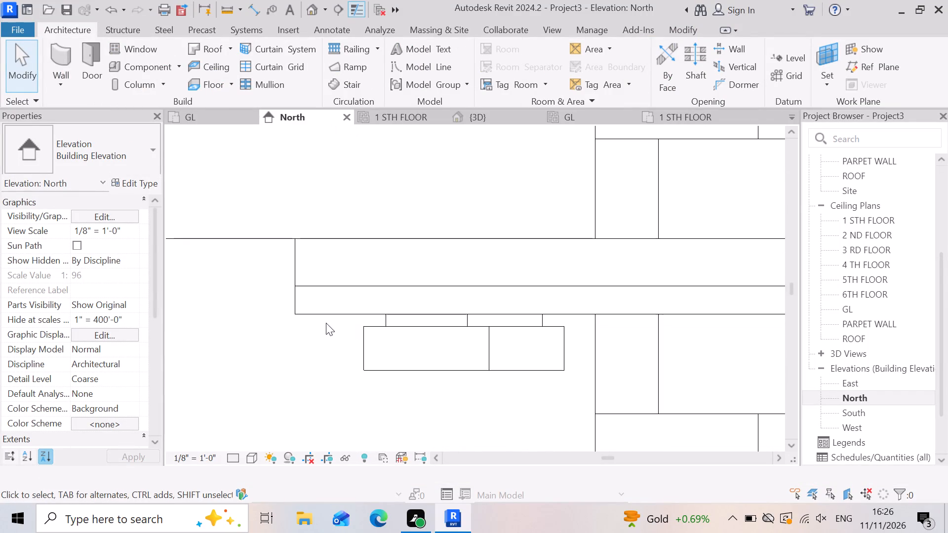
click(326, 318)
scroll(326, 318, down, 13)
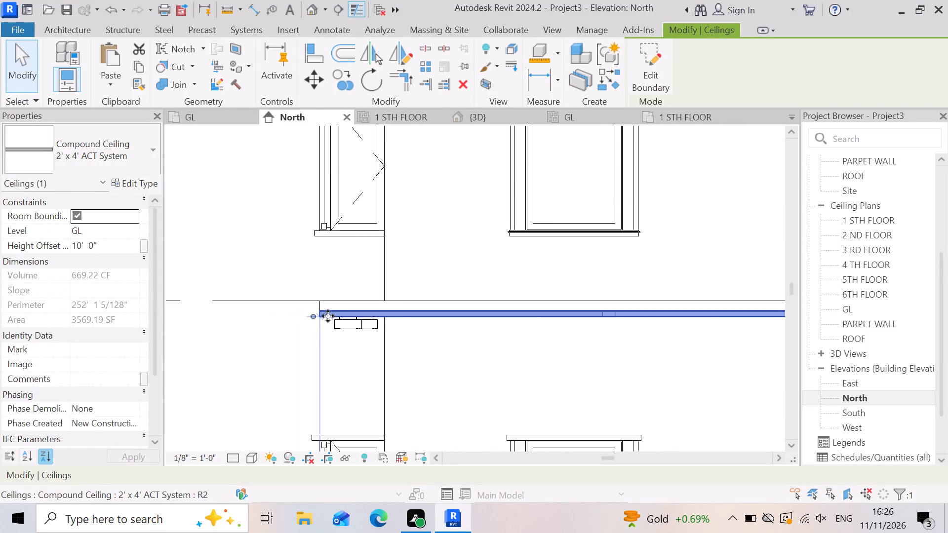
scroll(328, 316, down, 1)
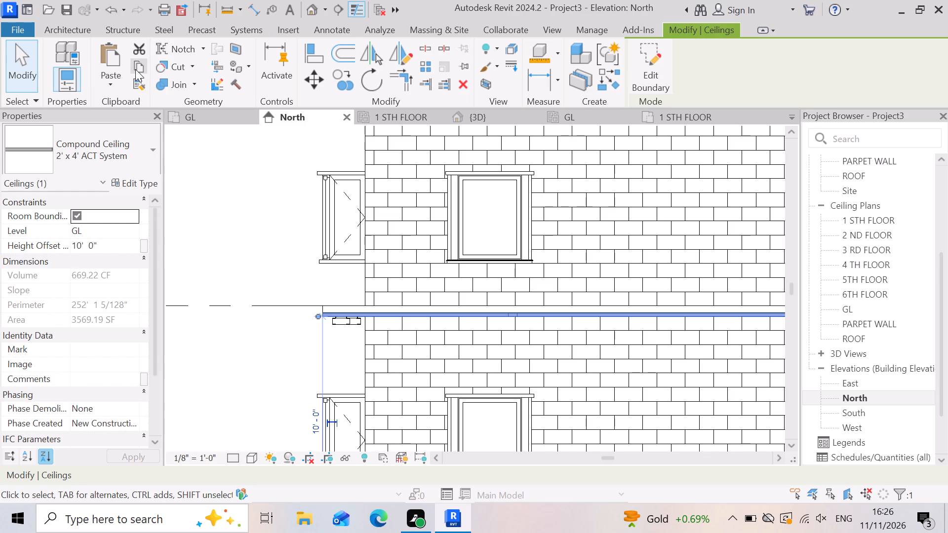
click(135, 69)
click(112, 83)
click(164, 137)
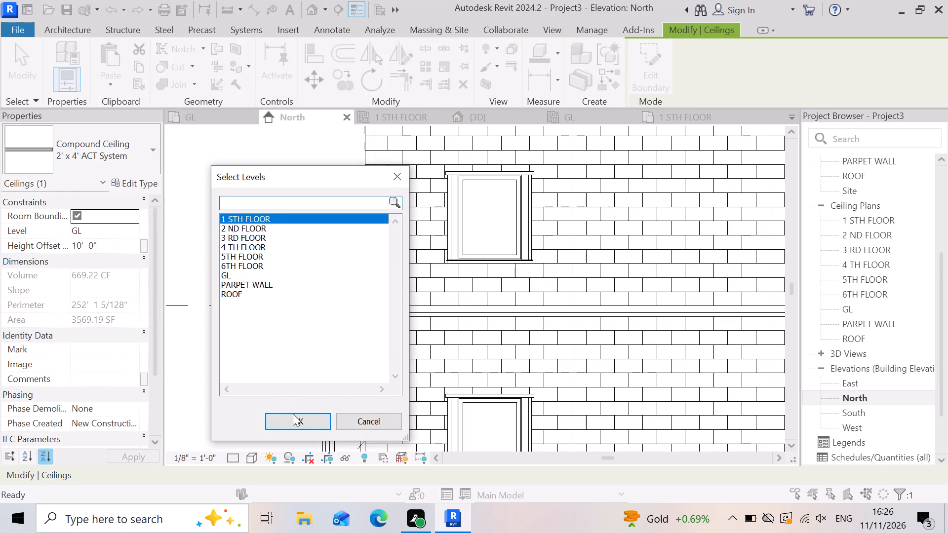
click(293, 414)
scroll(351, 316, down, 4)
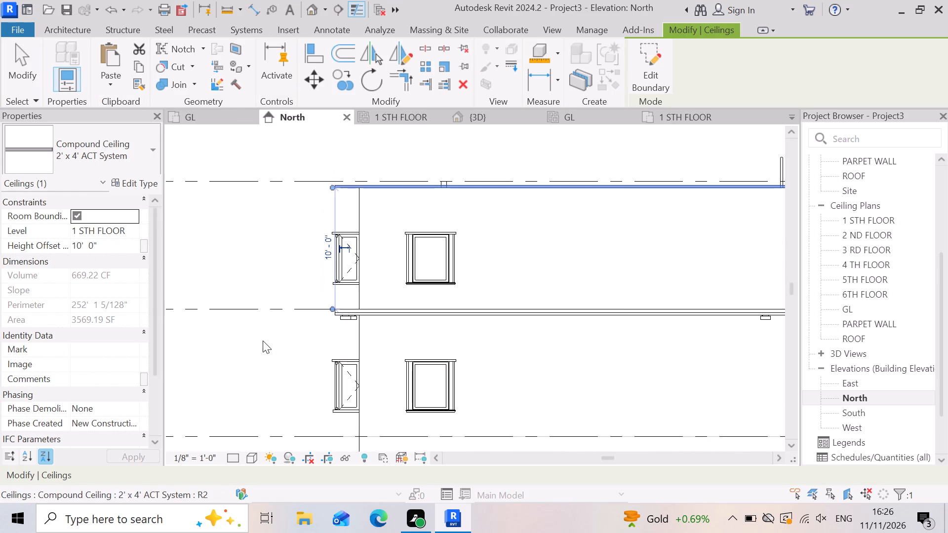
click(267, 339)
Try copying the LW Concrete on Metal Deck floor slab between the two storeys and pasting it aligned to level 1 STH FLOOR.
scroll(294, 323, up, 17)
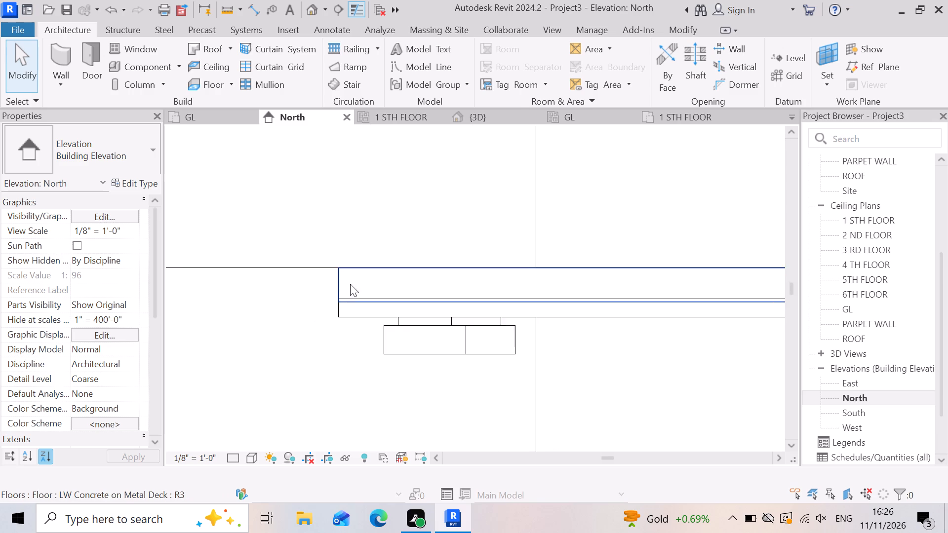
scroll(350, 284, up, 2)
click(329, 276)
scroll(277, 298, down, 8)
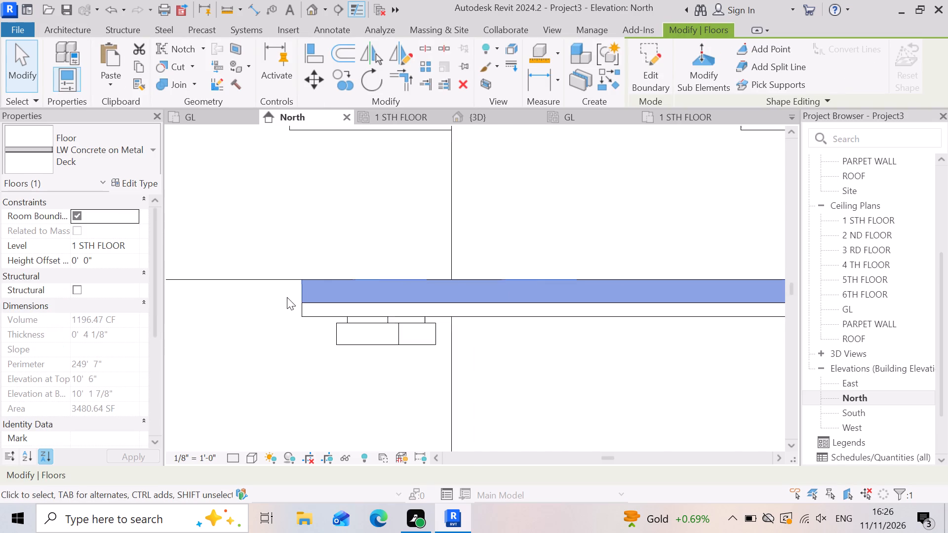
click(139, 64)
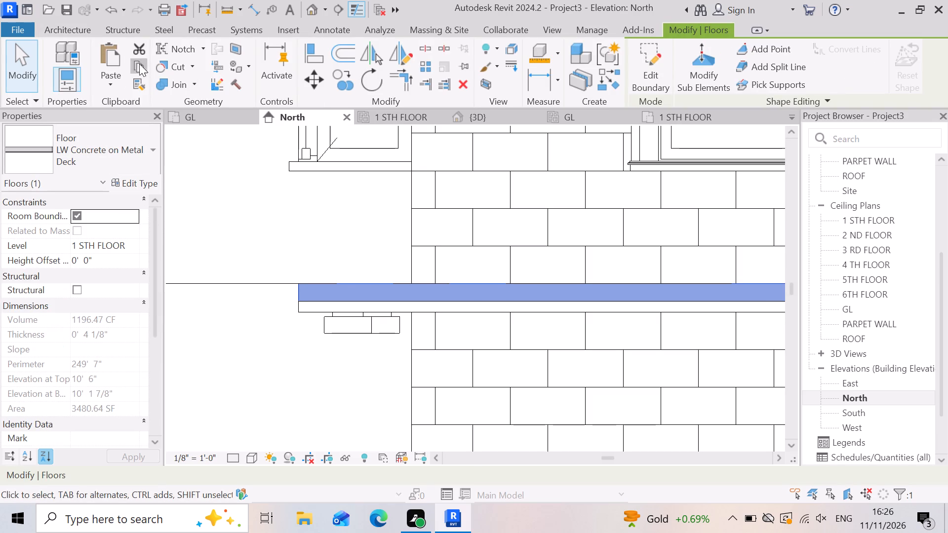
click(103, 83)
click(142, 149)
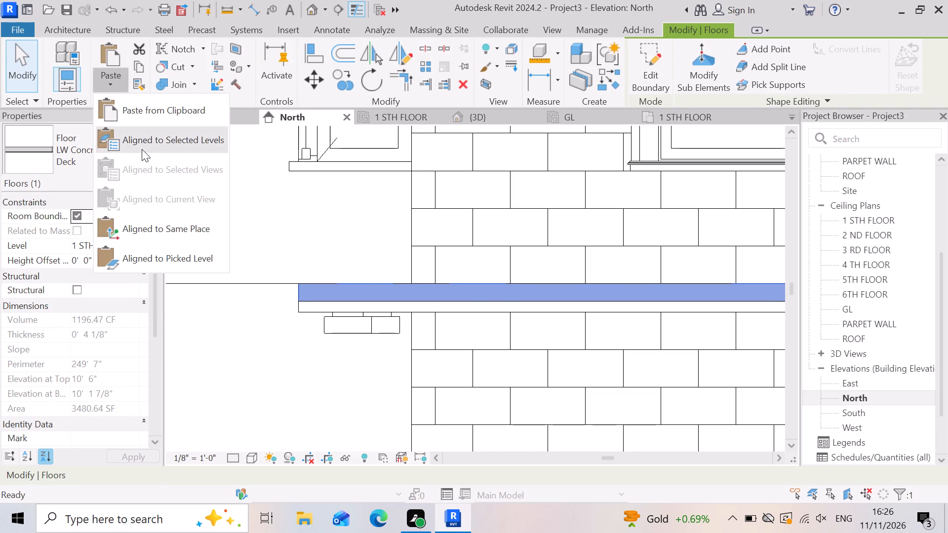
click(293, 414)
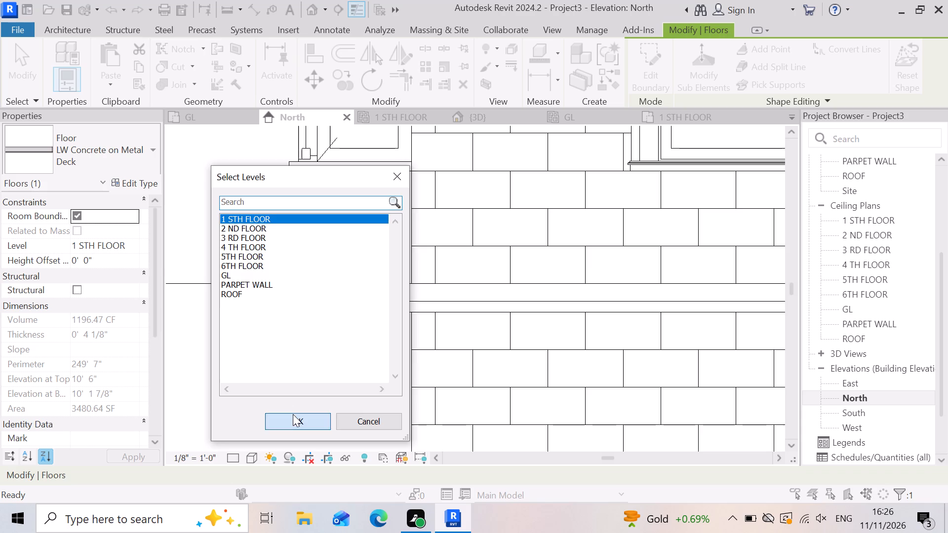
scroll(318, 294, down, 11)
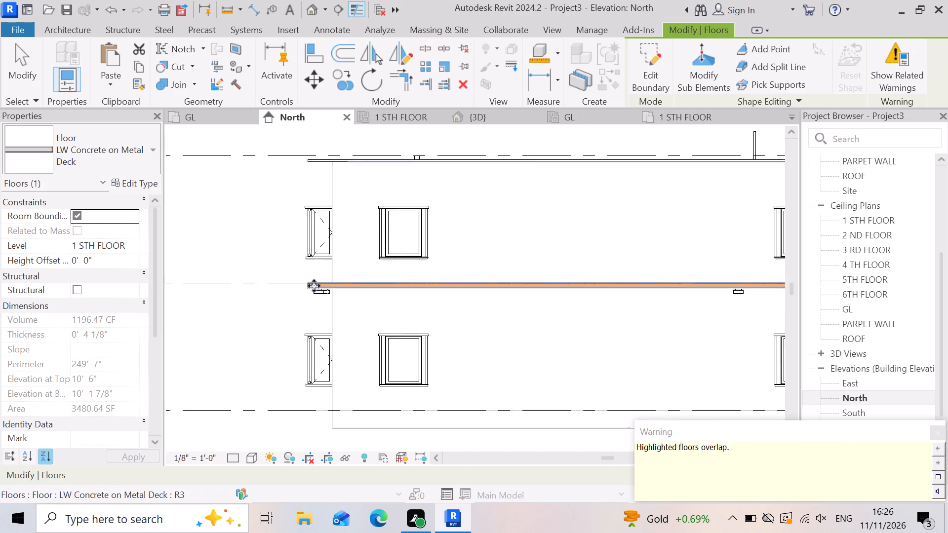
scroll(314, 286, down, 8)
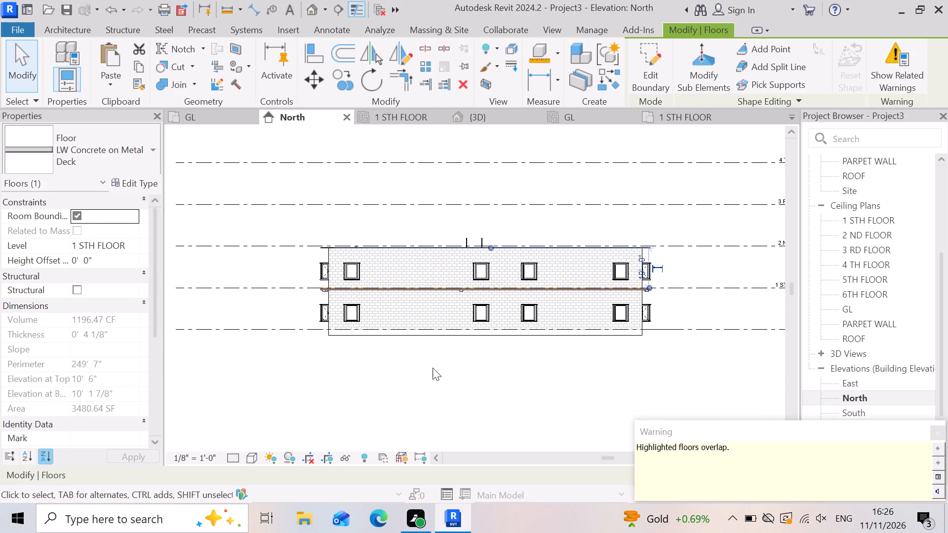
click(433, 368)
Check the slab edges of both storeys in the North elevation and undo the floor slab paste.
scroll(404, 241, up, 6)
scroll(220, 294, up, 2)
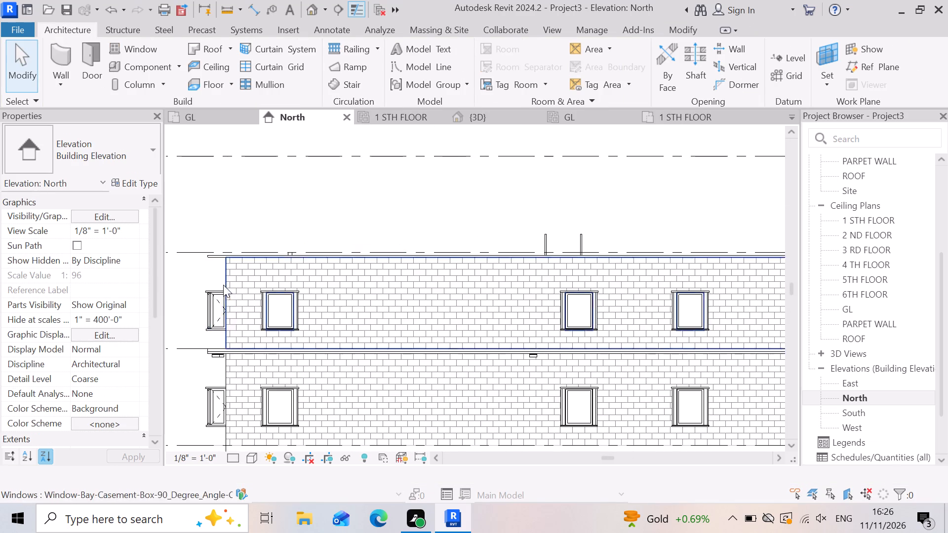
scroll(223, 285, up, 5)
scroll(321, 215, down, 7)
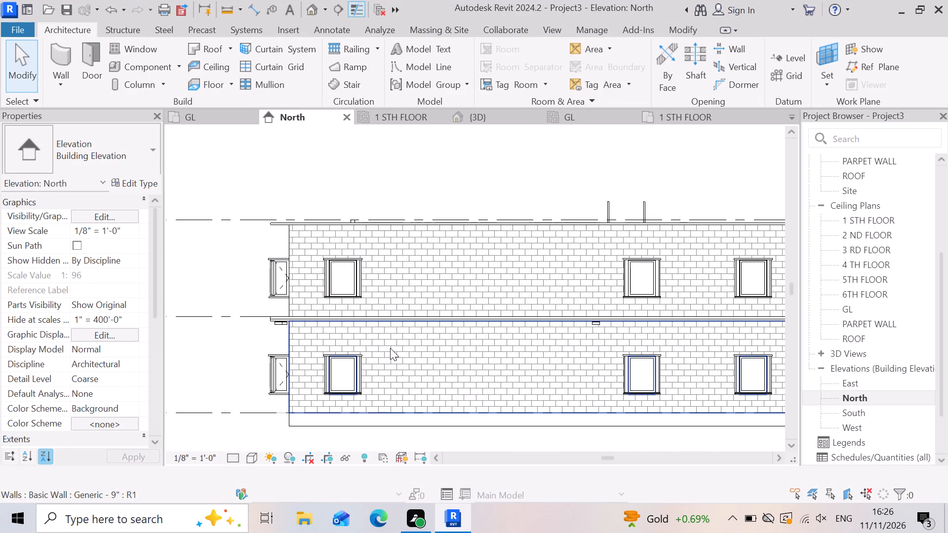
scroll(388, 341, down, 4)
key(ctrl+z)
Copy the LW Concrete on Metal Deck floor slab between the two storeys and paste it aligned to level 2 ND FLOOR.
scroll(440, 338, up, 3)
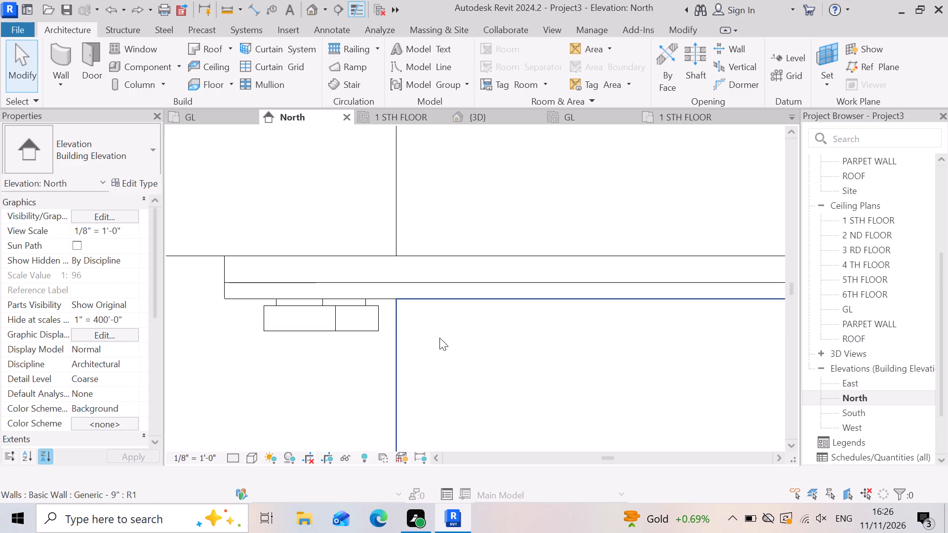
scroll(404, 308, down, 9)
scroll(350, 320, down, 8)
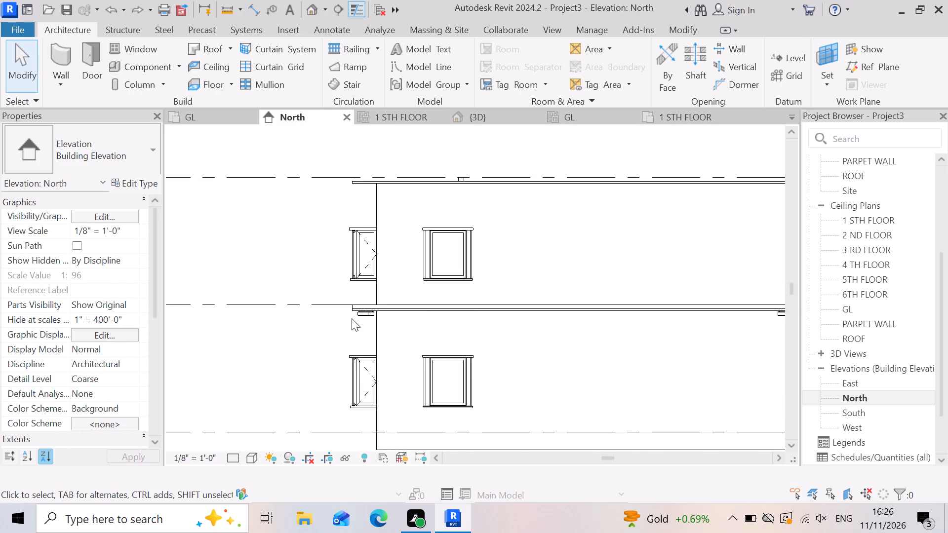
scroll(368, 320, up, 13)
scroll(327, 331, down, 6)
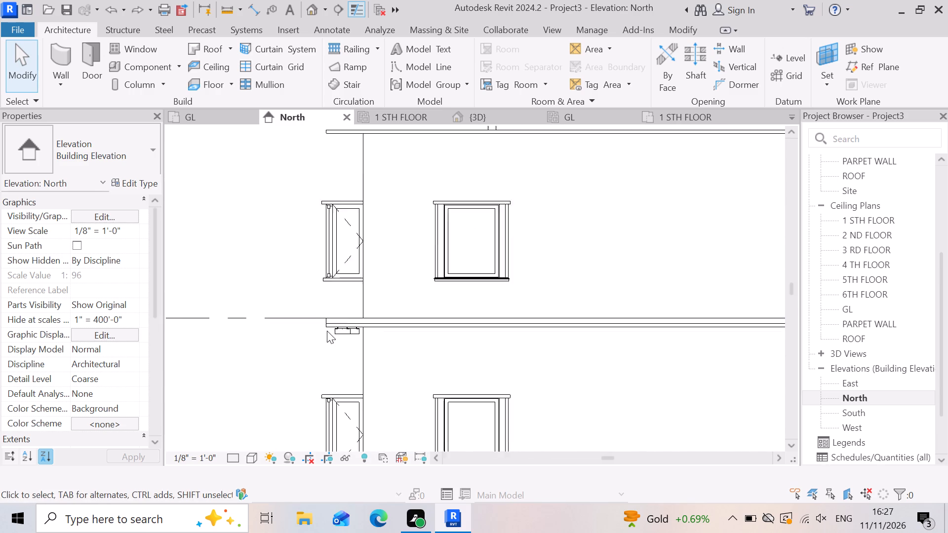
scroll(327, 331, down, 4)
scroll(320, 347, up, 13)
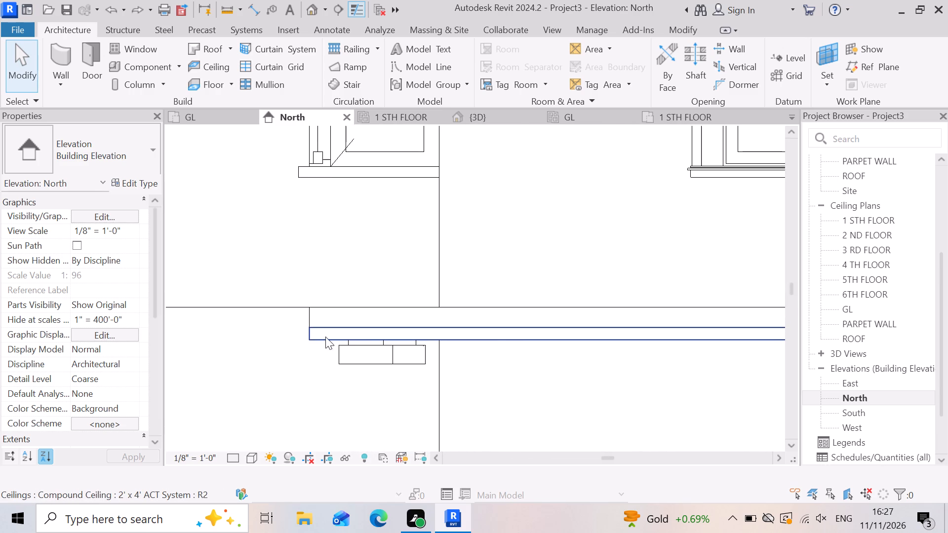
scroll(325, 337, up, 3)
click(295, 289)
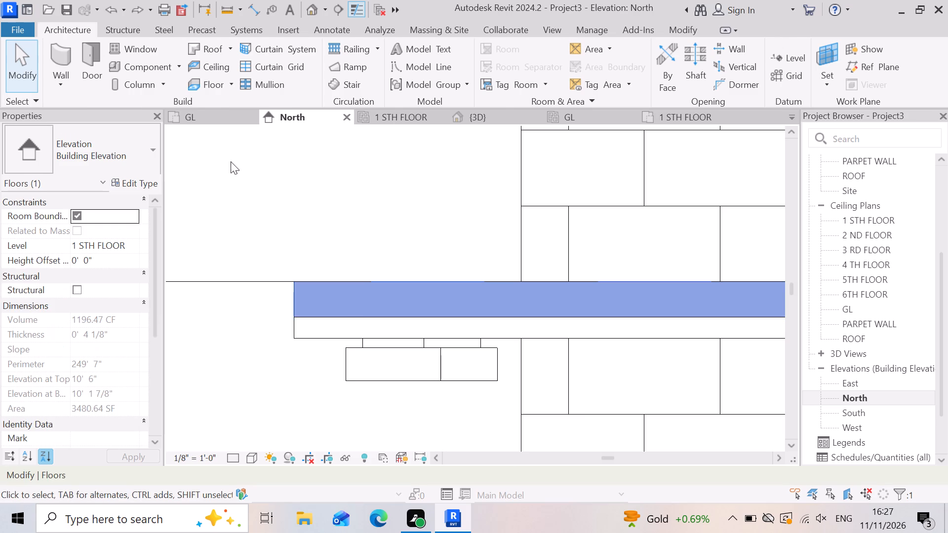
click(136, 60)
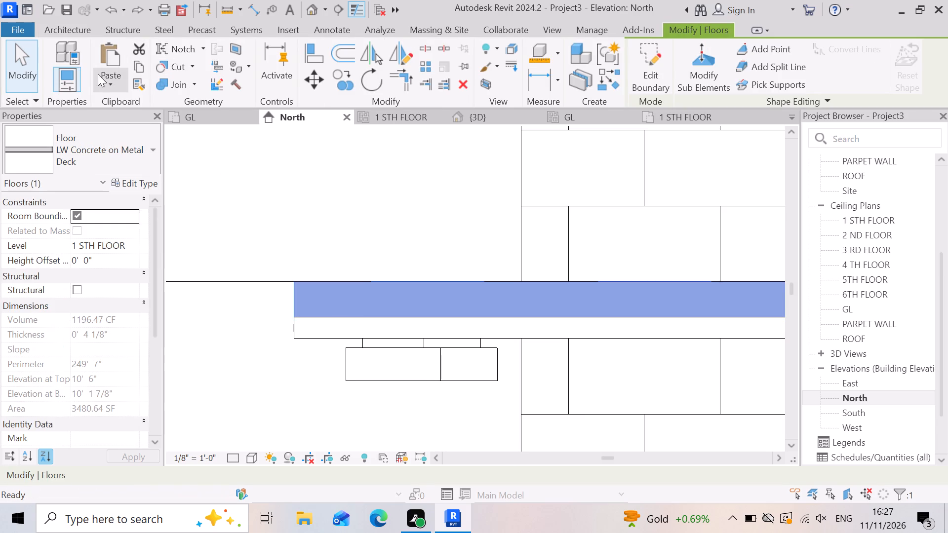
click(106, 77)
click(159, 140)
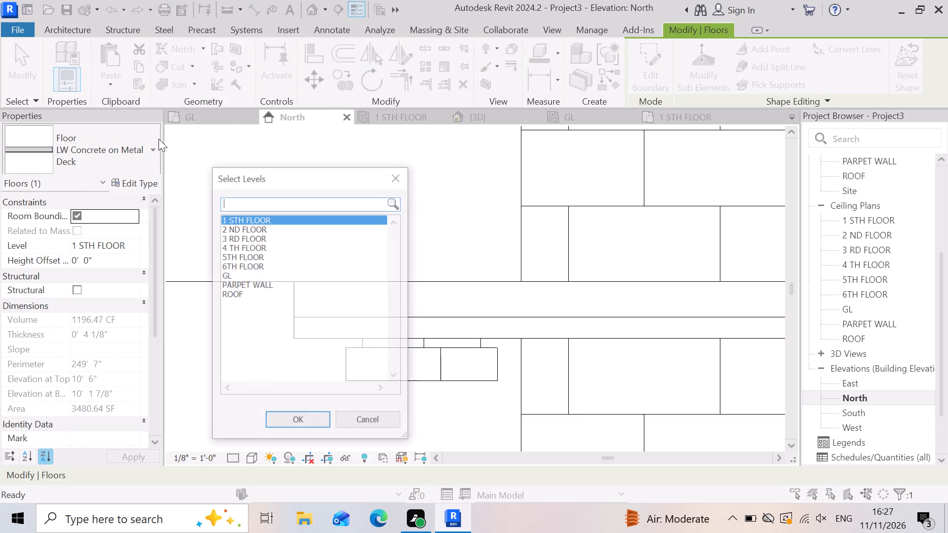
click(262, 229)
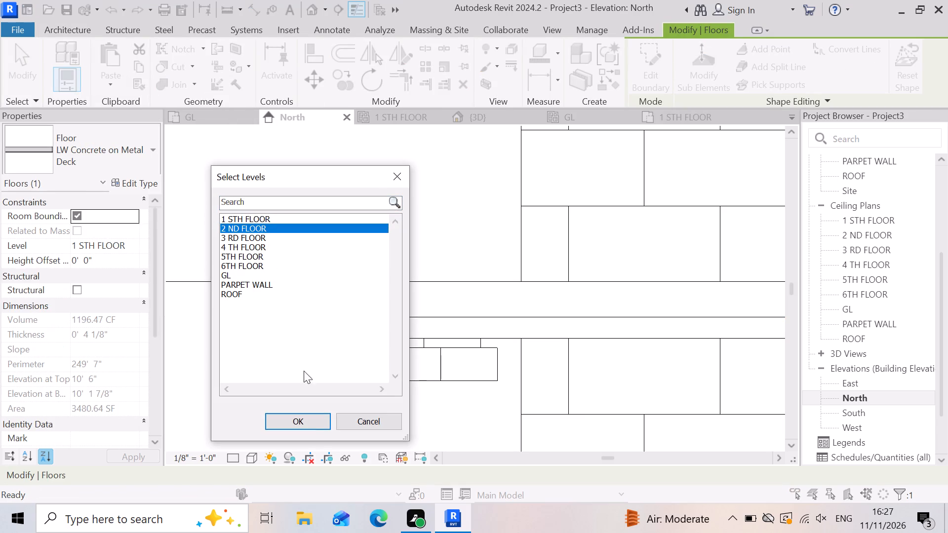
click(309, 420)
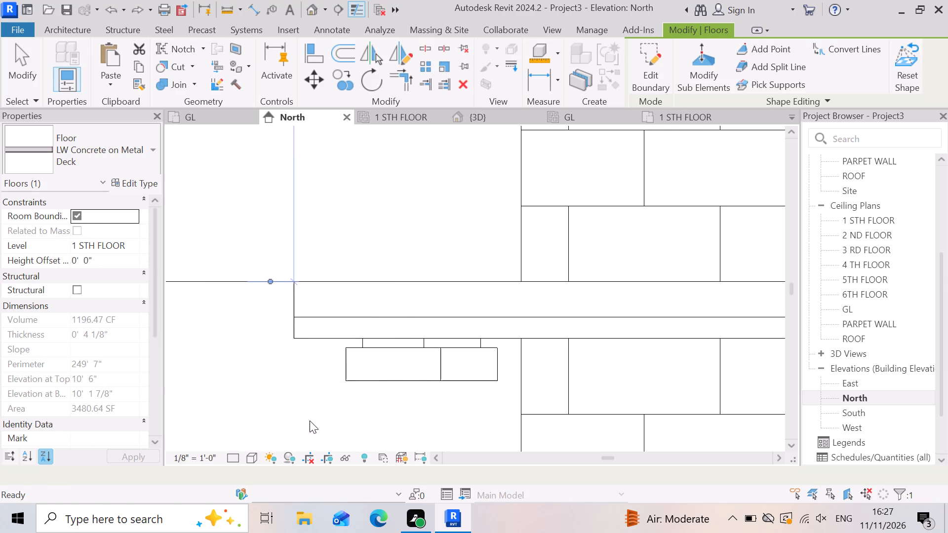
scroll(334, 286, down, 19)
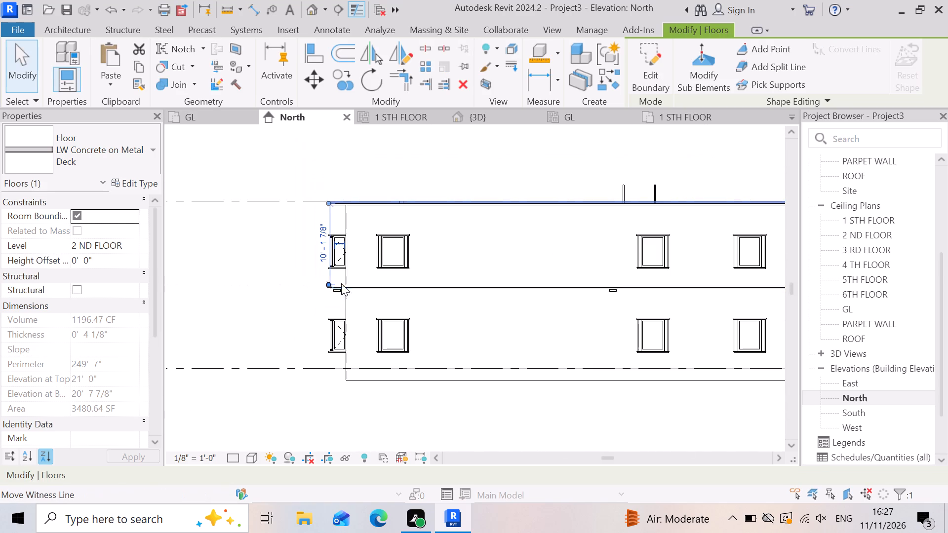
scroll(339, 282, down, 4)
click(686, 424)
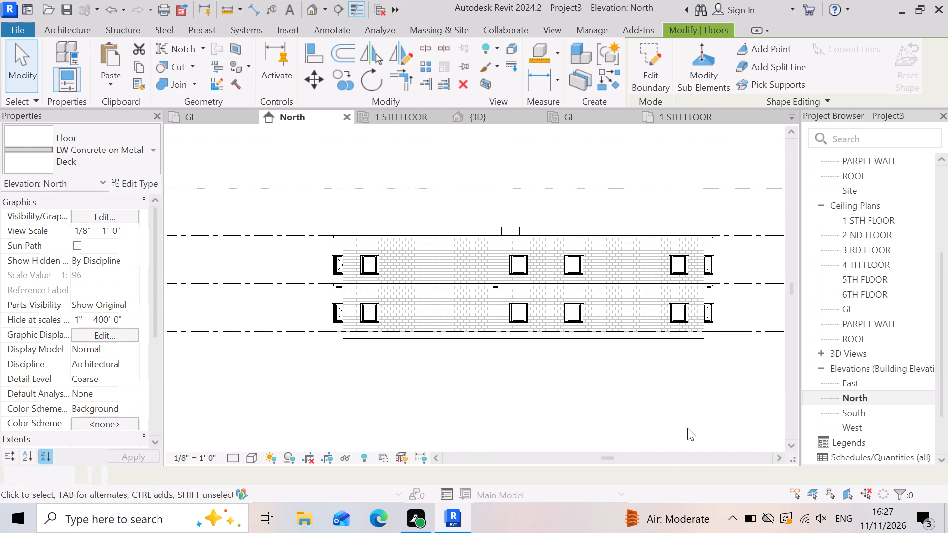
Examine the upper storey's ceiling and slab edges in the North elevation and compare them with the storey below.
scroll(415, 233, up, 11)
scroll(237, 235, up, 3)
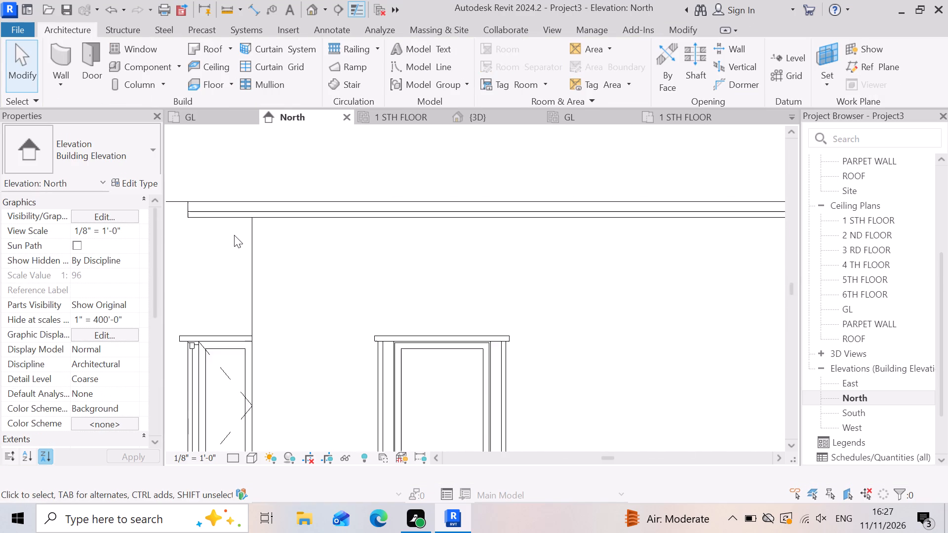
scroll(234, 235, up, 3)
scroll(326, 188, down, 3)
scroll(237, 221, up, 9)
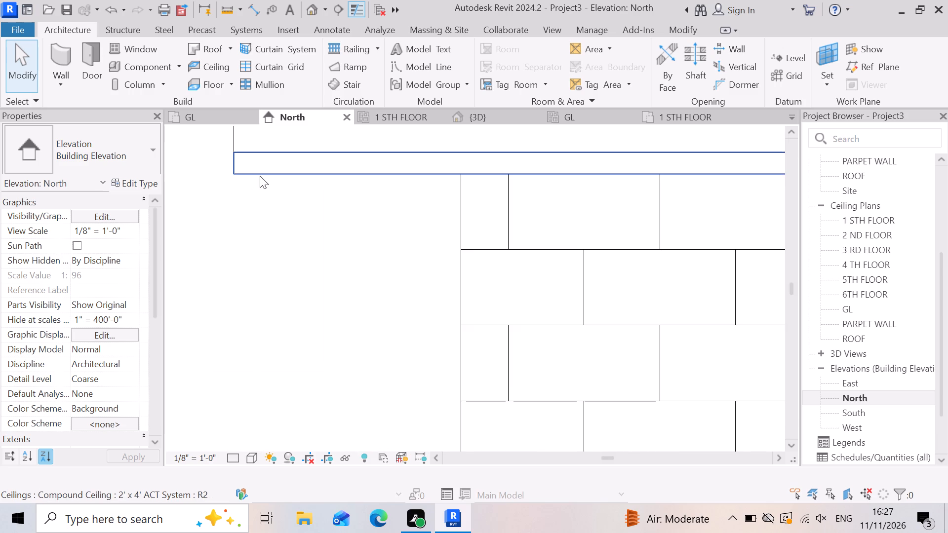
click(260, 176)
scroll(256, 176, down, 7)
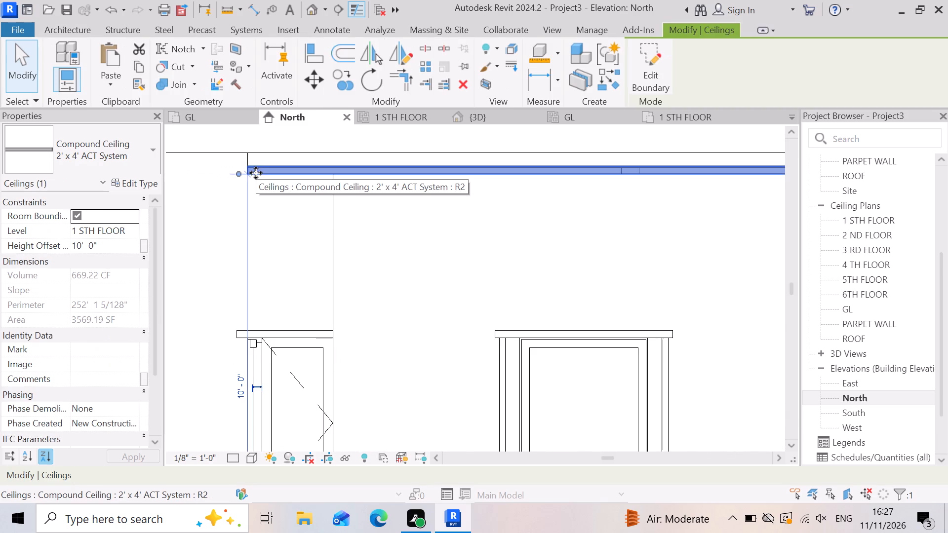
scroll(330, 196, down, 11)
scroll(331, 381, up, 3)
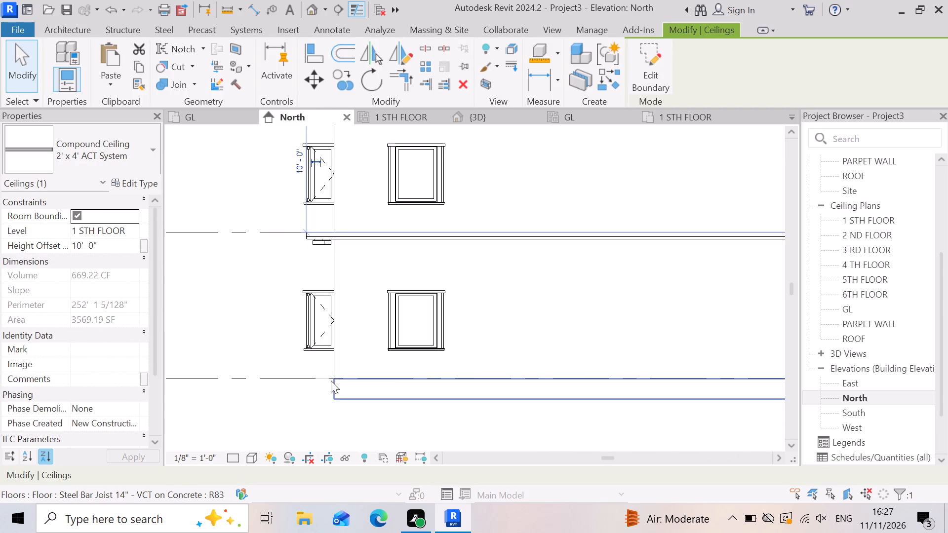
scroll(331, 381, up, 3)
scroll(417, 313, down, 3)
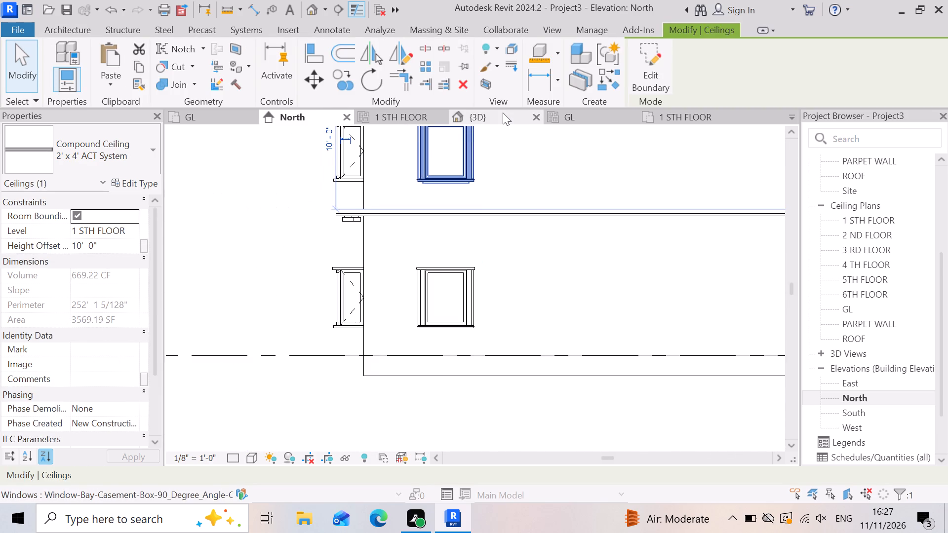
In the 3D view, compare how the ceiling and floor slab edges line up at the building corner on both storeys.
click(503, 113)
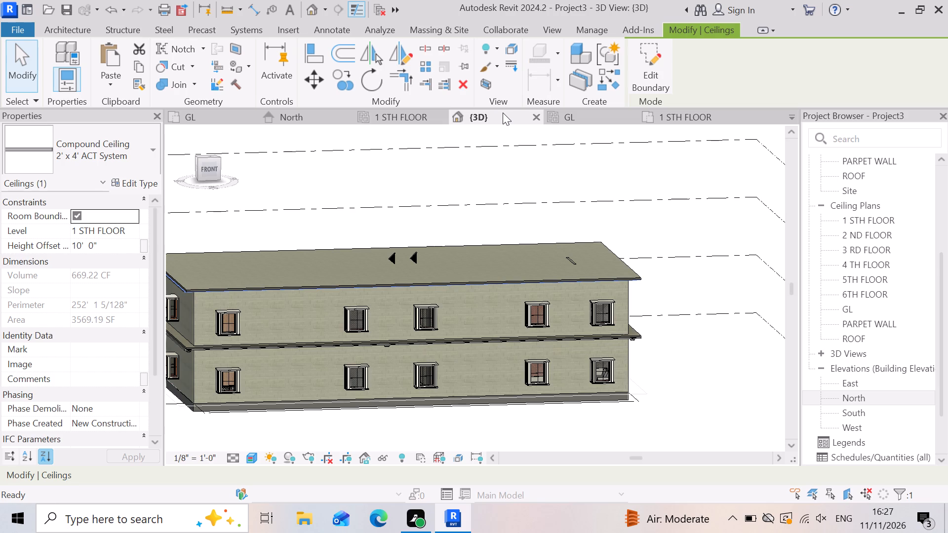
scroll(518, 241, down, 3)
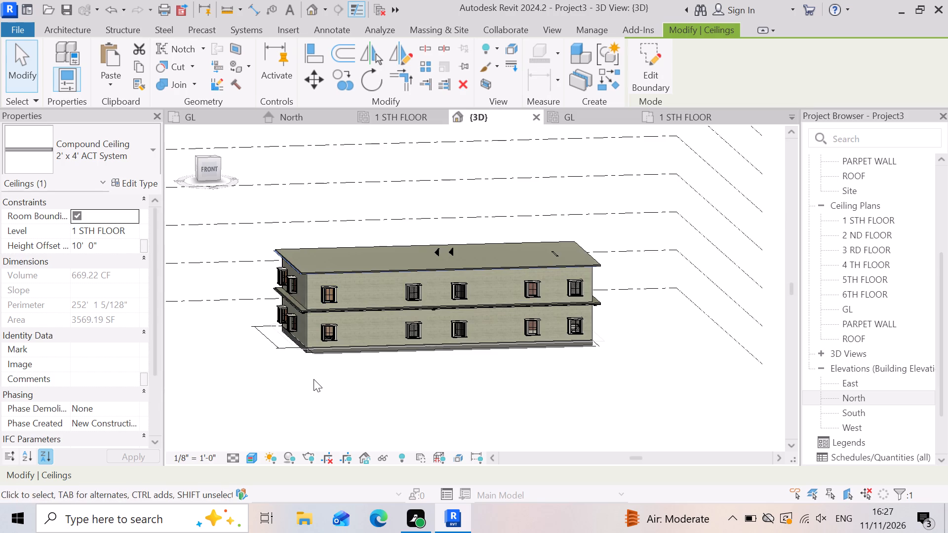
shift+right_drag(307, 350, 446, 362)
shift+middle_click(307, 347)
shift+middle_drag(313, 343, 445, 362)
scroll(336, 293, up, 2)
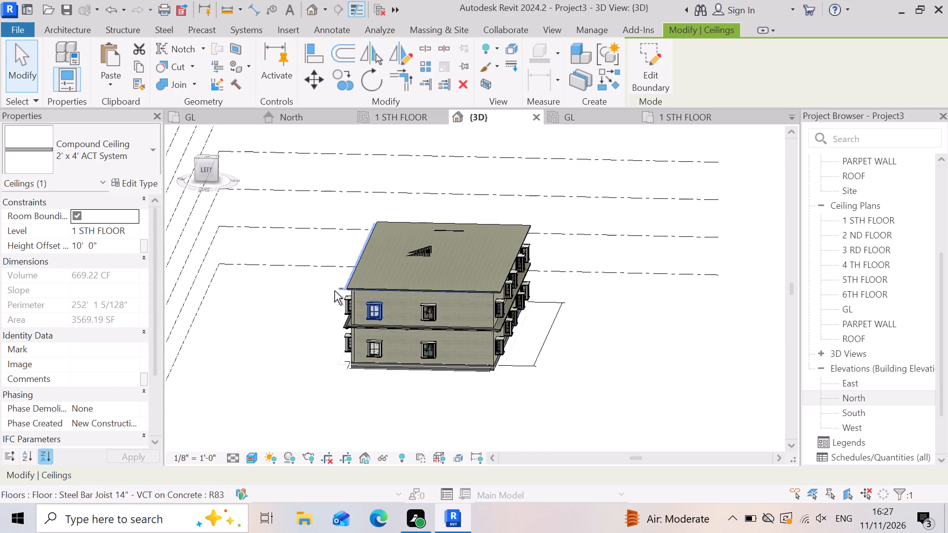
scroll(334, 291, up, 11)
scroll(390, 303, up, 3)
scroll(420, 274, down, 4)
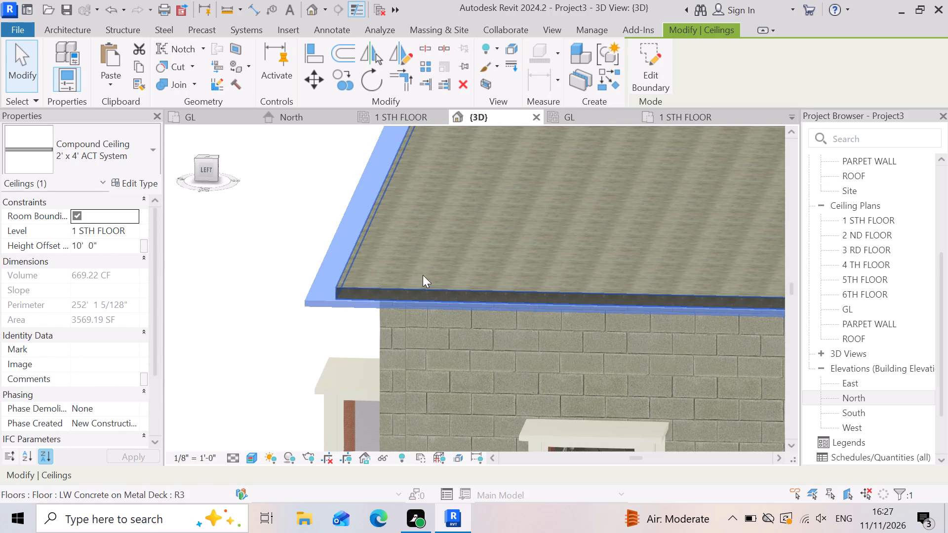
scroll(394, 281, down, 9)
scroll(390, 339, up, 5)
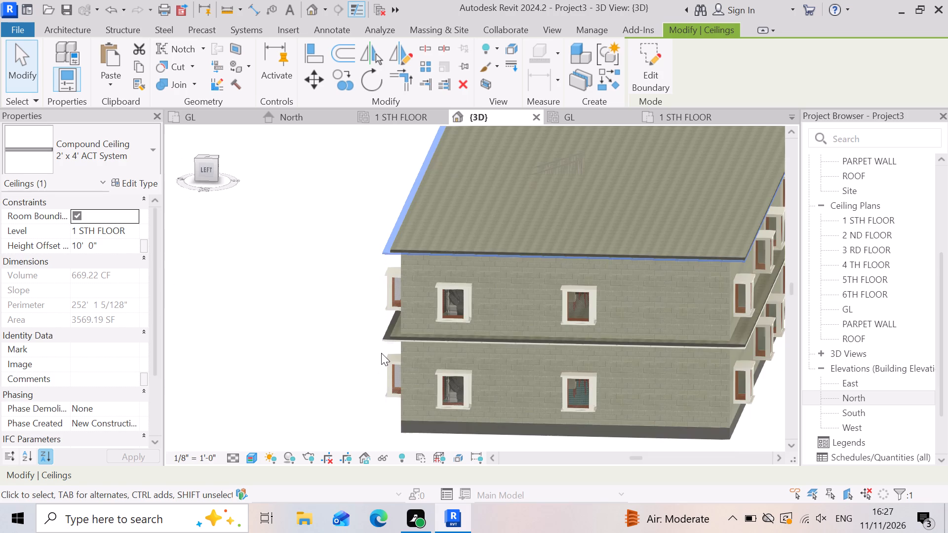
scroll(381, 353, up, 13)
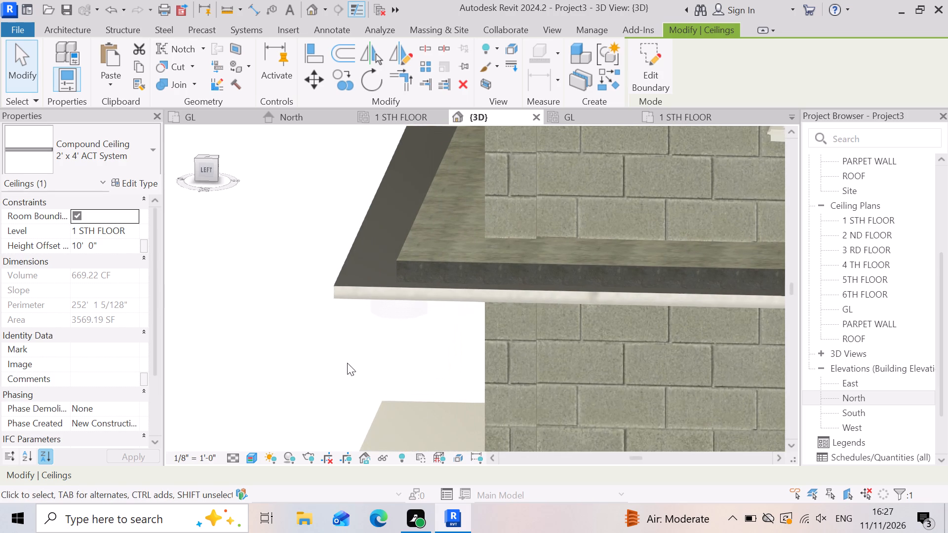
scroll(378, 348, up, 3)
scroll(477, 385, down, 18)
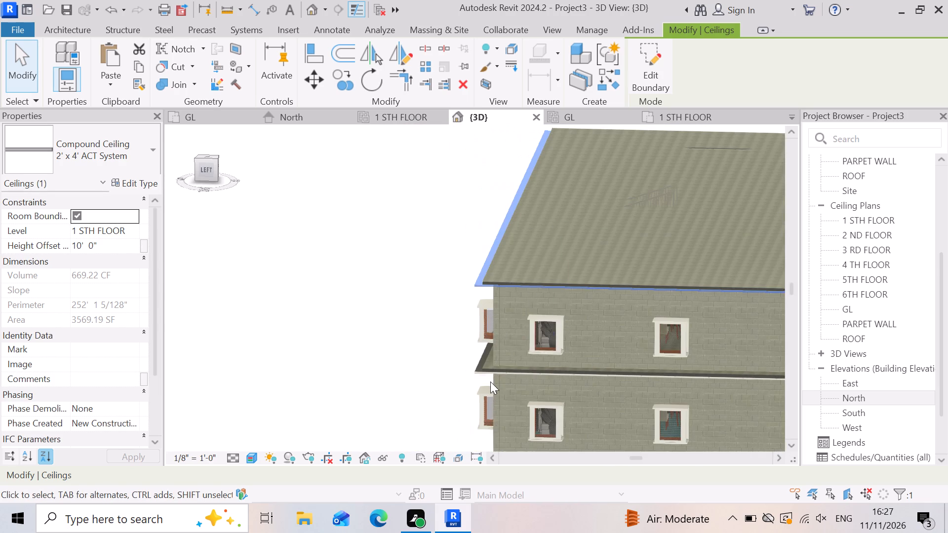
scroll(465, 295, up, 15)
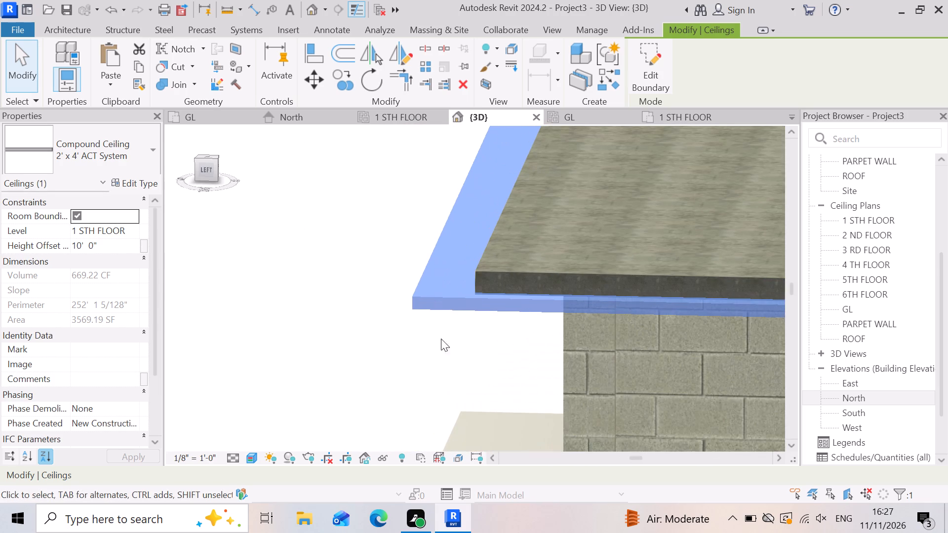
scroll(589, 302, down, 3)
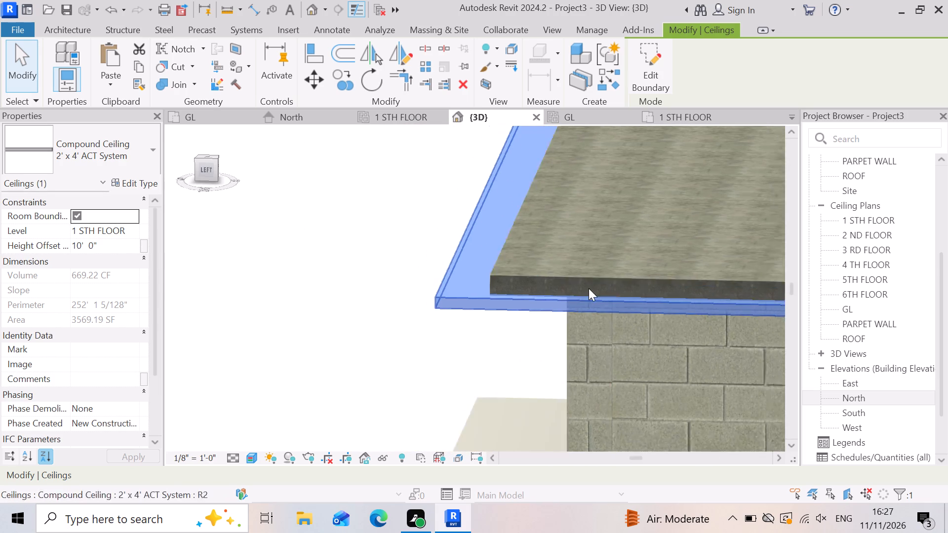
scroll(589, 288, down, 17)
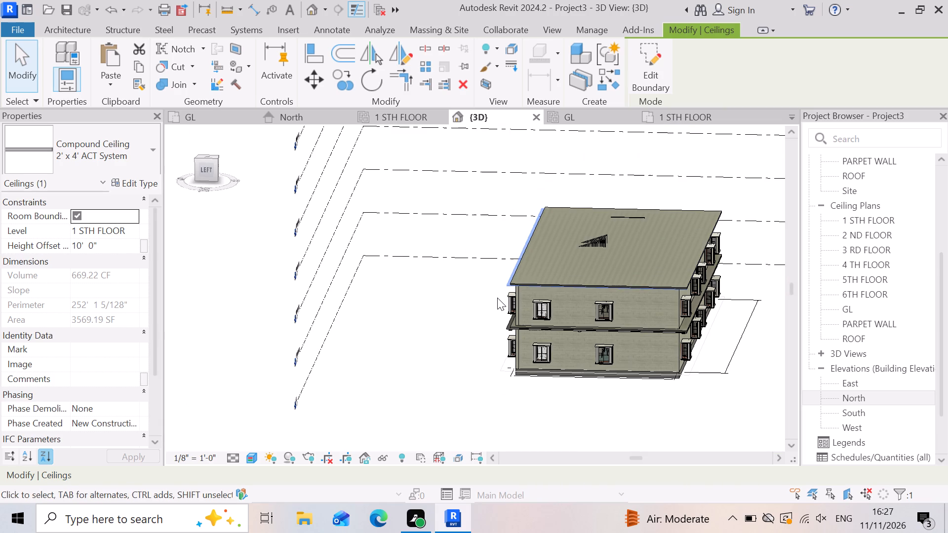
scroll(658, 321, up, 3)
scroll(460, 243, up, 6)
scroll(542, 289, down, 8)
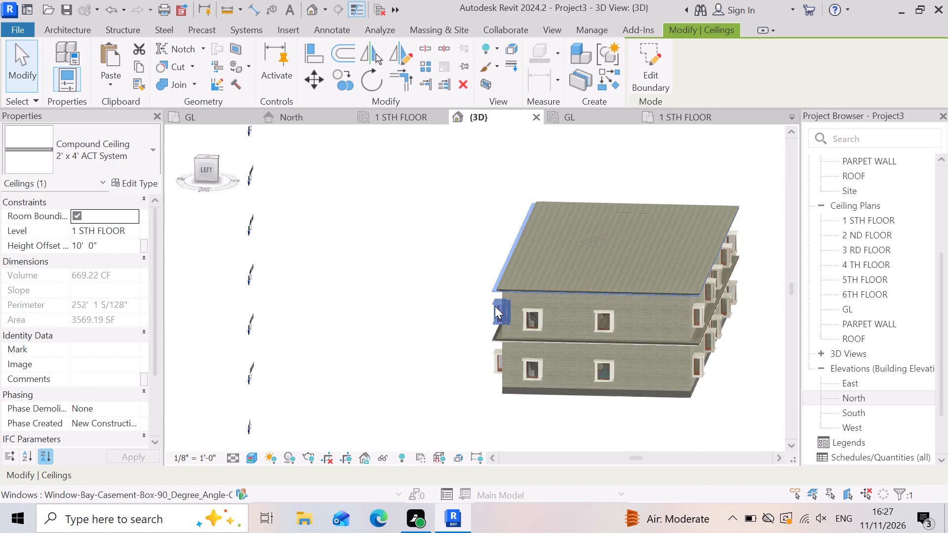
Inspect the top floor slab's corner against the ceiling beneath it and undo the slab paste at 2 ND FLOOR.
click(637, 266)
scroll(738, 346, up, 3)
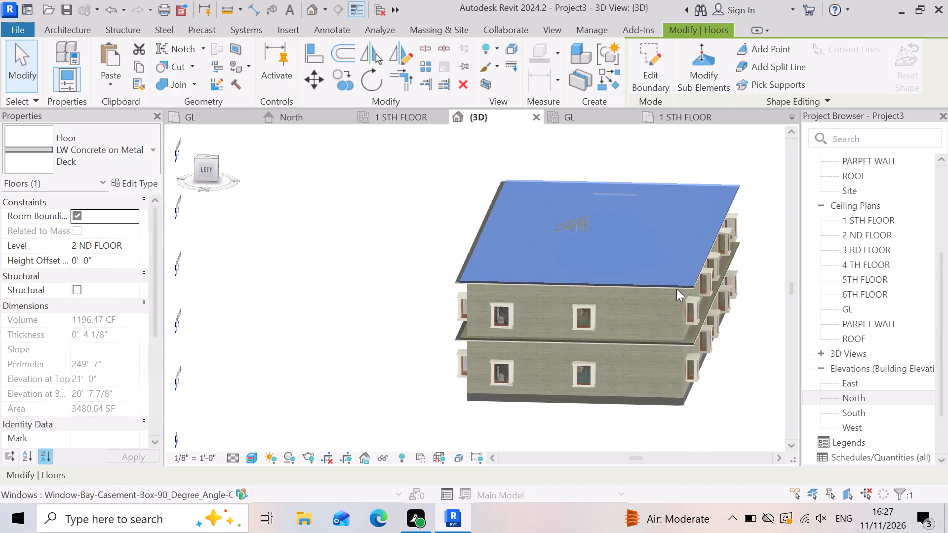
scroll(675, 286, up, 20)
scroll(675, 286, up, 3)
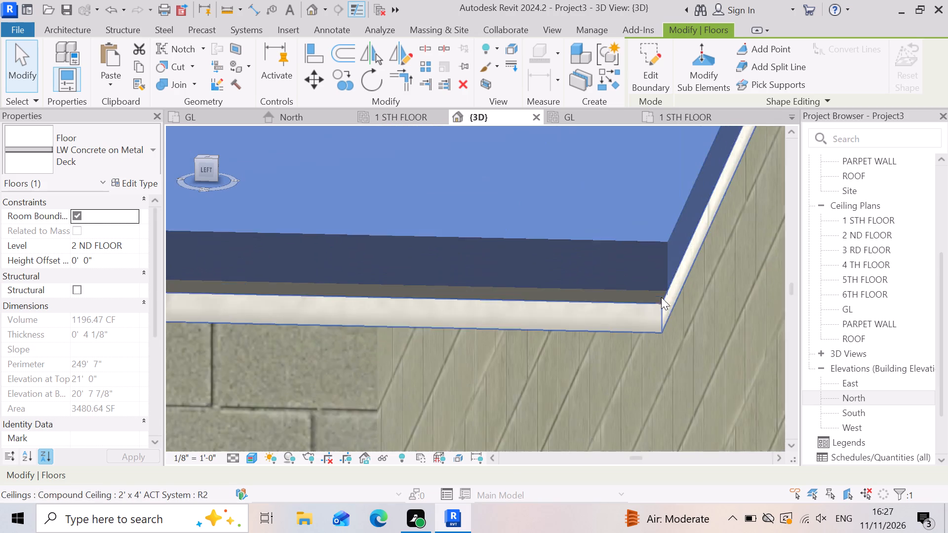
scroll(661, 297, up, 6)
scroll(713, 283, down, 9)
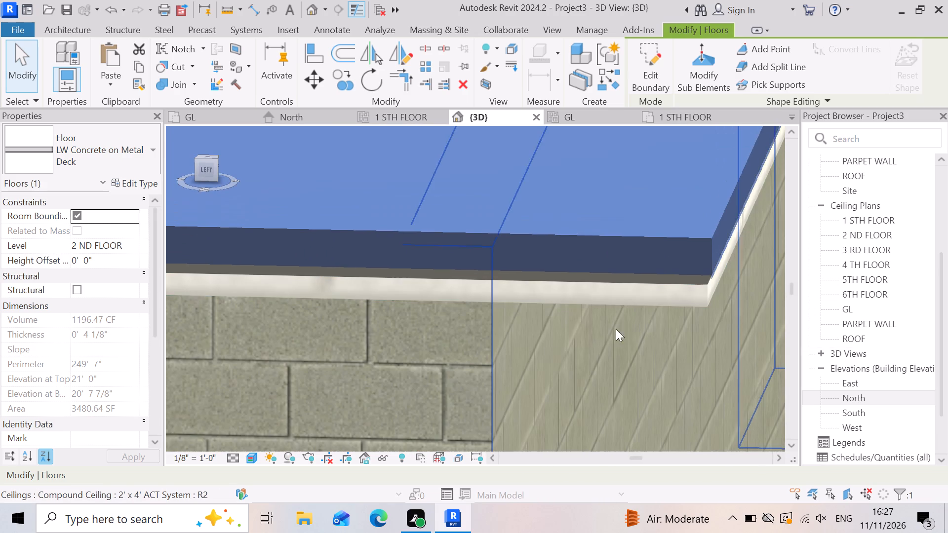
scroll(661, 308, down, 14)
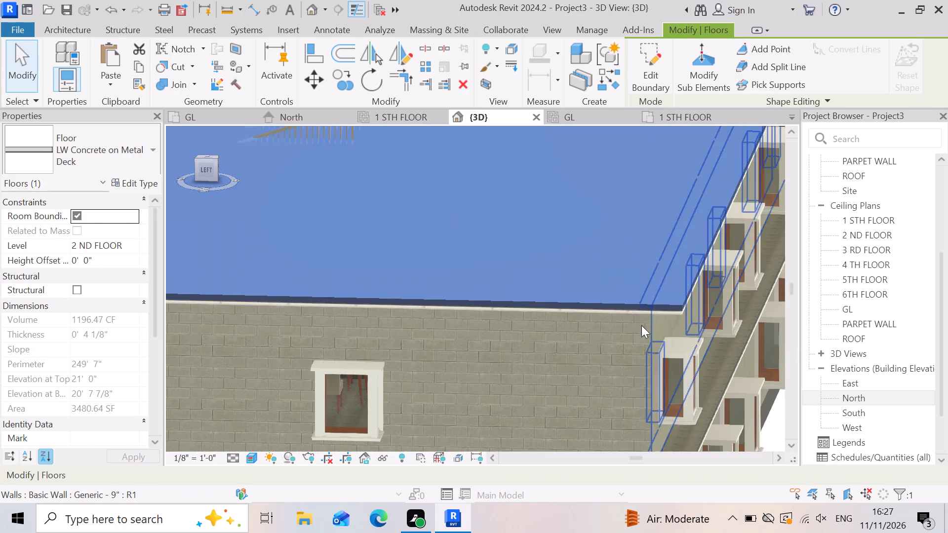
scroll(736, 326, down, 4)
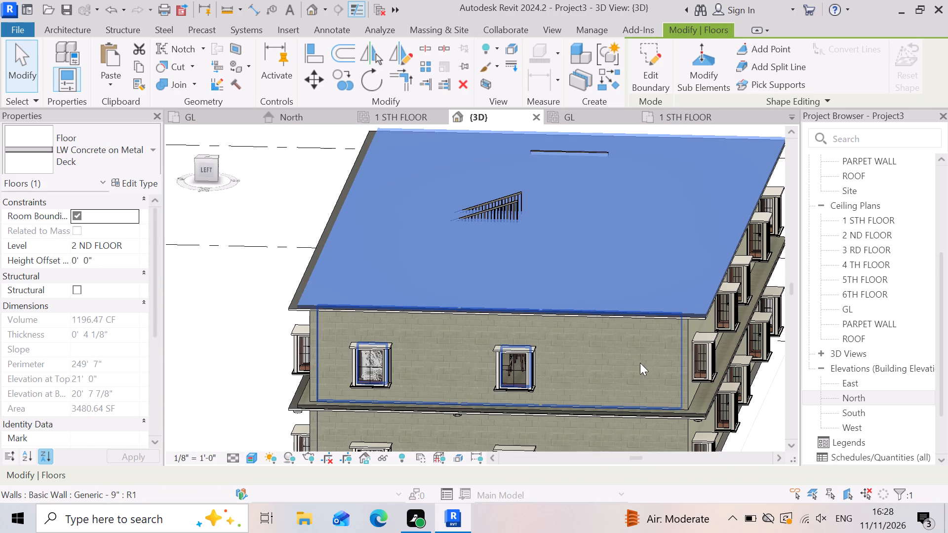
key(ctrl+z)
Examine the top ceiling's overhanging edge at the building corner in the 3D view and compare it with the storey below.
scroll(252, 347, up, 13)
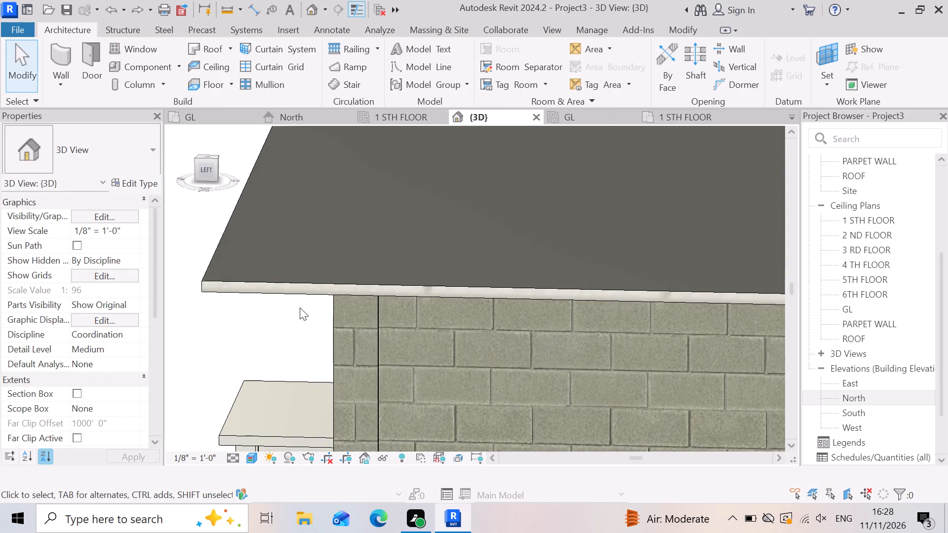
scroll(374, 300, down, 4)
scroll(256, 302, up, 7)
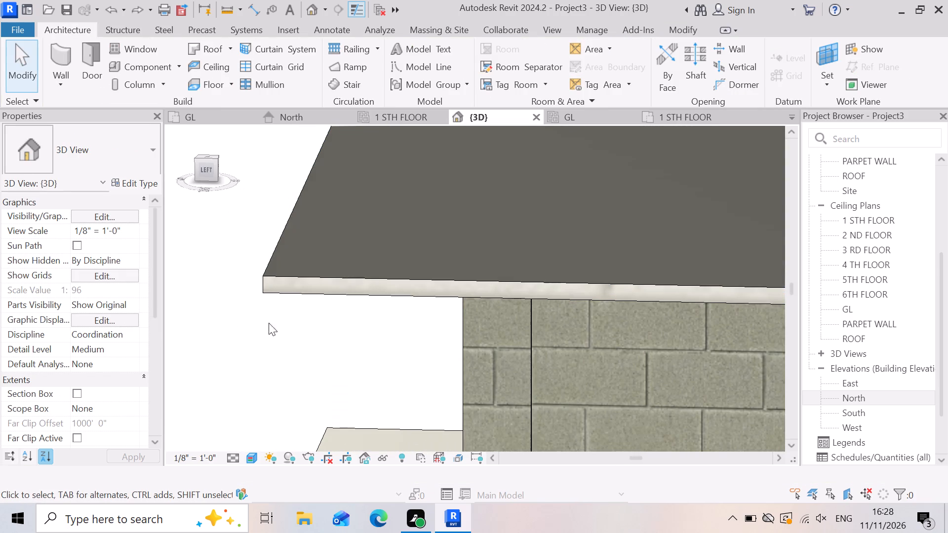
scroll(305, 287, up, 3)
scroll(348, 276, down, 3)
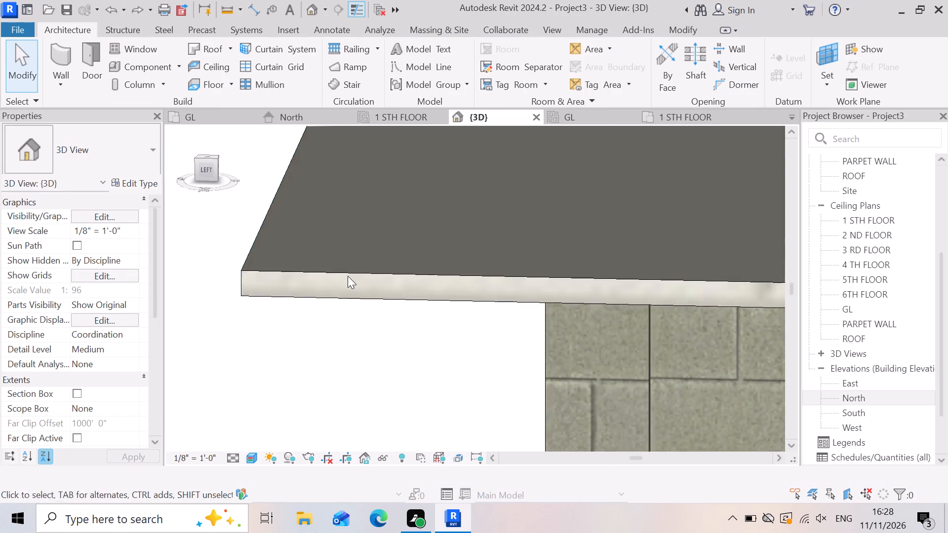
scroll(348, 276, down, 4)
scroll(371, 317, down, 4)
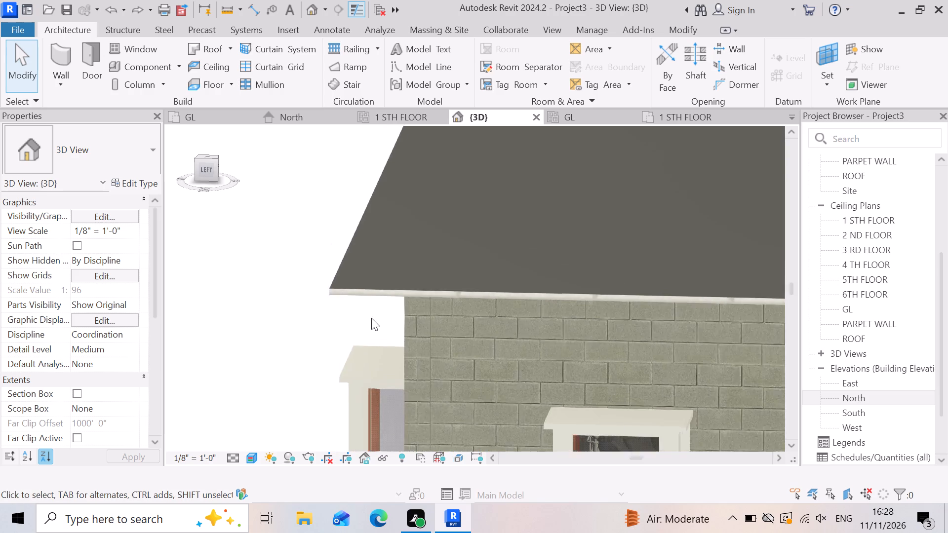
scroll(375, 317, down, 3)
scroll(443, 326, down, 4)
scroll(412, 452, up, 4)
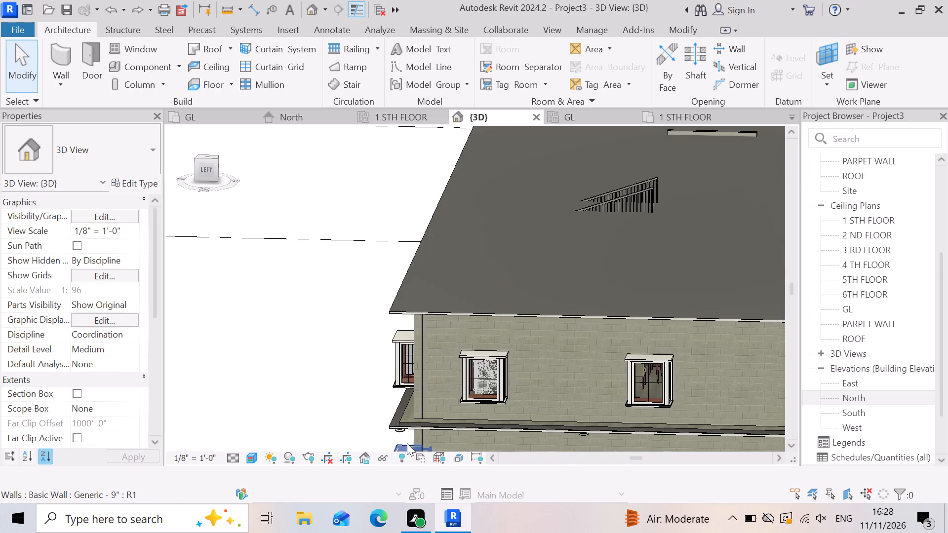
scroll(407, 443, up, 7)
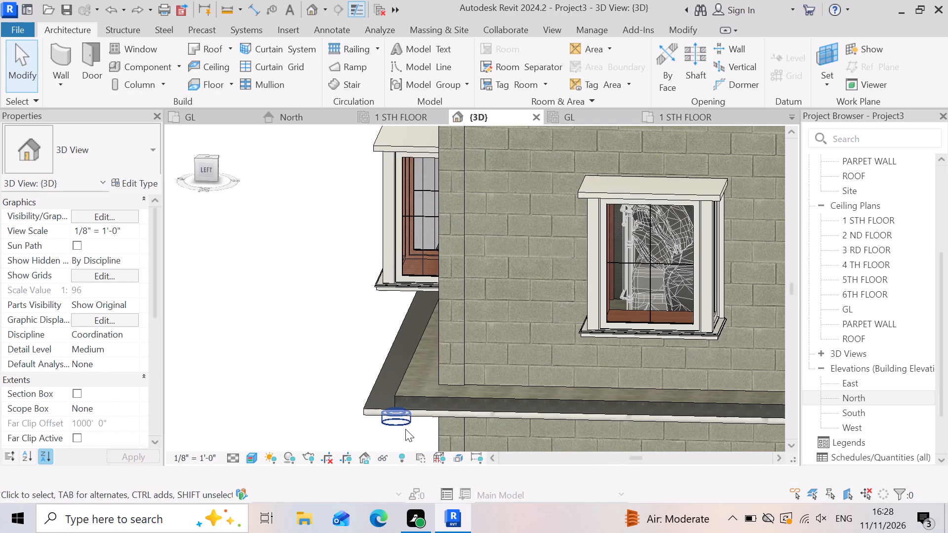
scroll(405, 429, down, 7)
scroll(407, 265, up, 7)
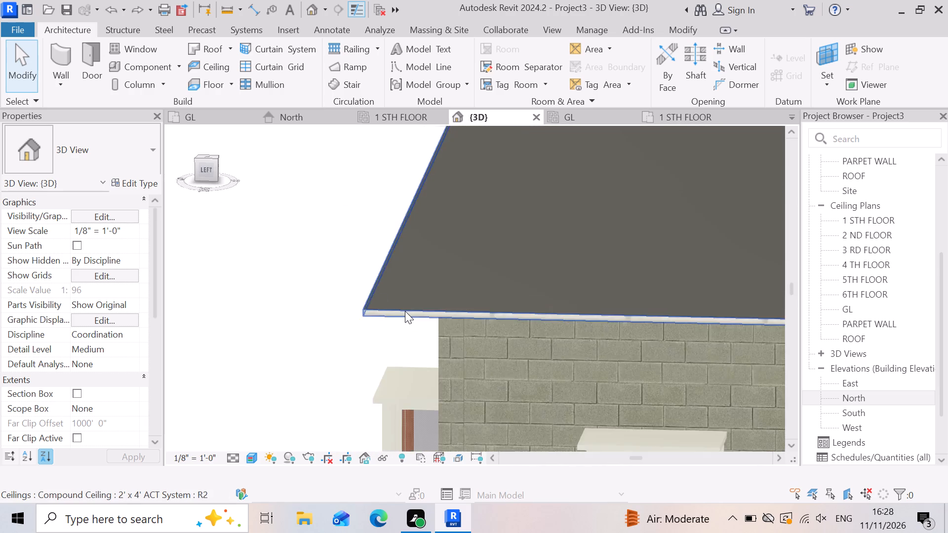
scroll(405, 311, up, 6)
scroll(325, 307, up, 3)
scroll(418, 296, down, 4)
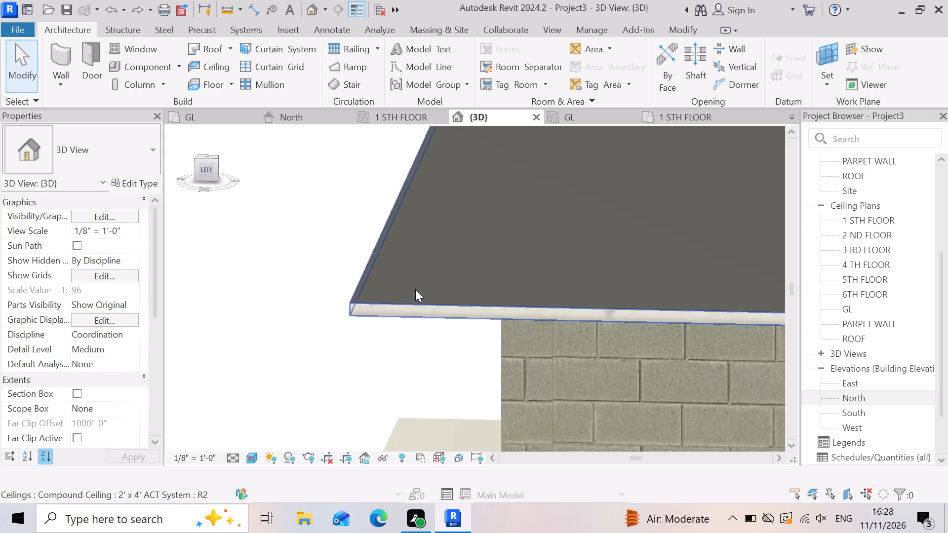
scroll(415, 289, down, 20)
scroll(415, 289, down, 1)
scroll(505, 278, up, 2)
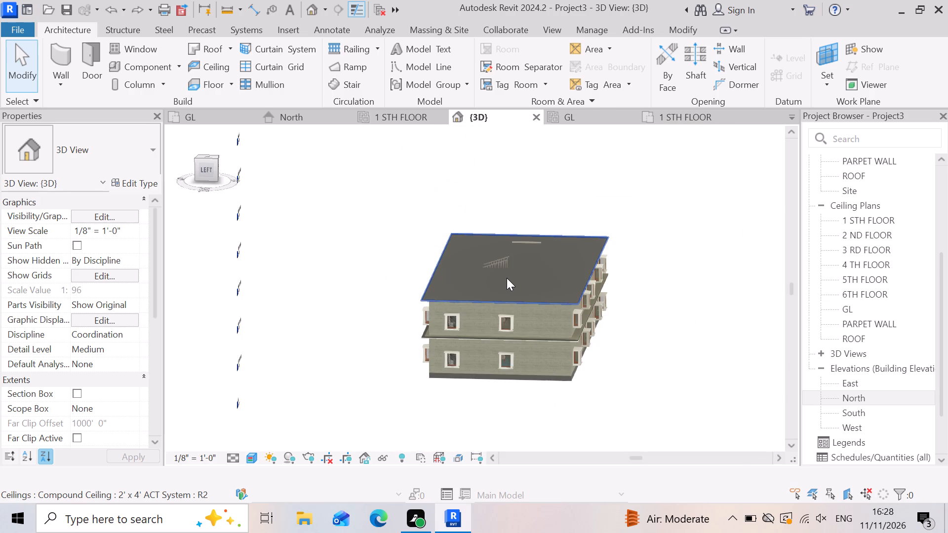
scroll(507, 278, up, 1)
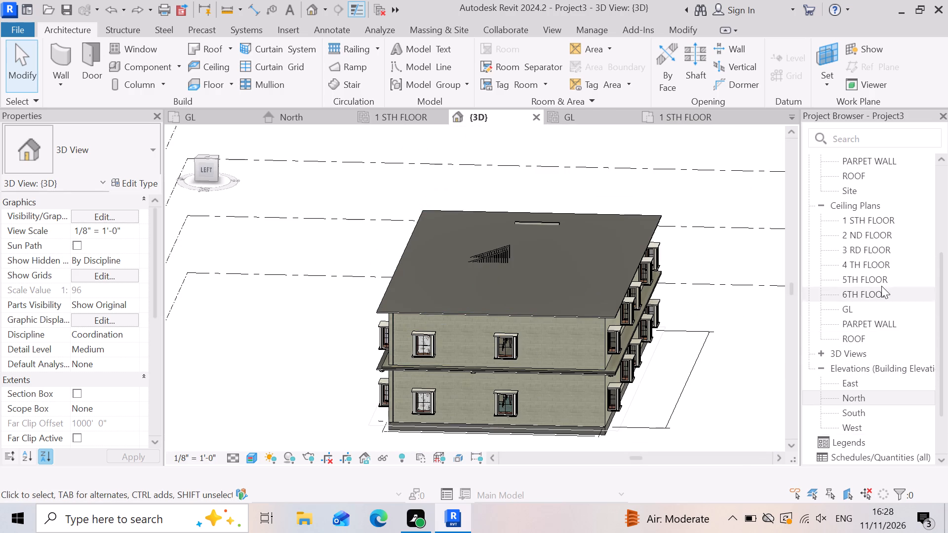
Check the 2 ND FLOOR ceiling plan, and inspect the overhanging 2' x 4' ACT ceiling in the 1 STH FLOOR ceiling plan.
scroll(874, 337, down, 2)
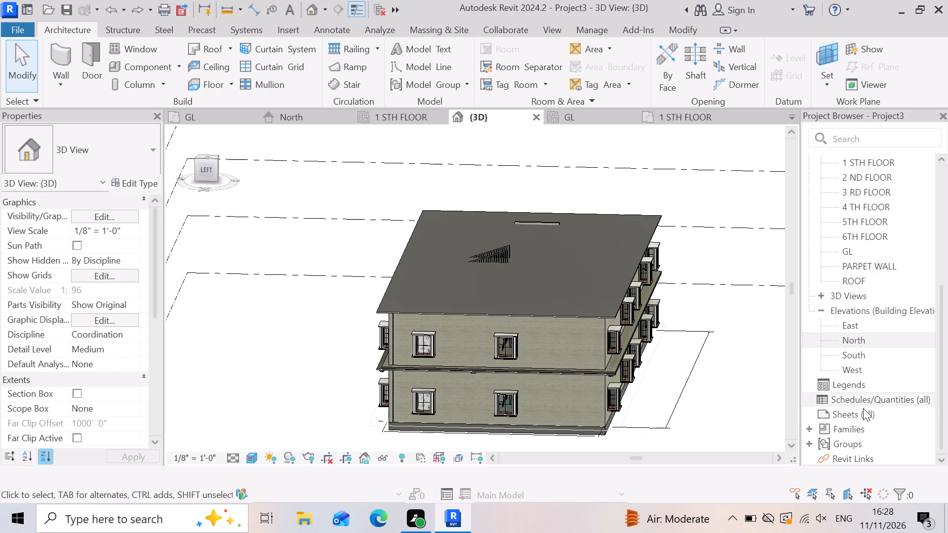
scroll(855, 362, down, 2)
scroll(866, 280, up, 1)
double_click(862, 256)
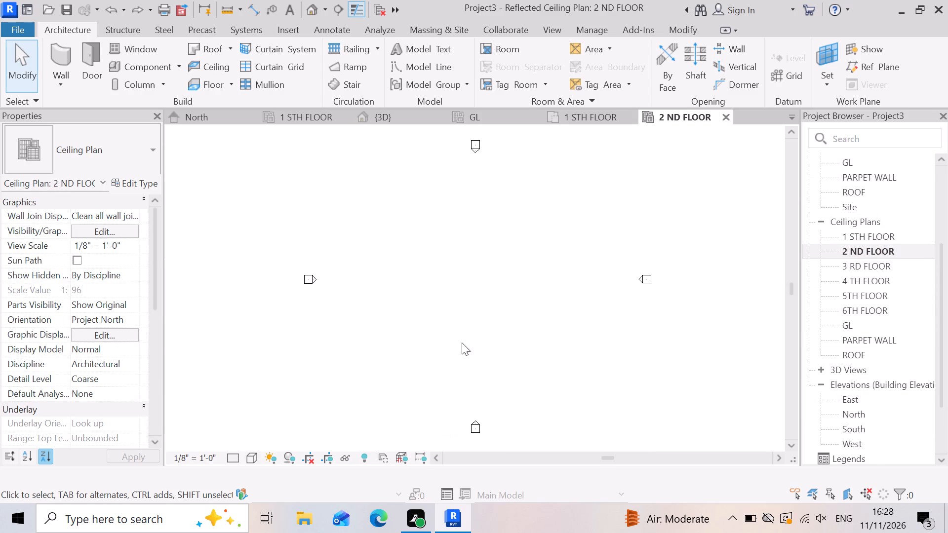
scroll(505, 346, down, 3)
scroll(501, 349, up, 3)
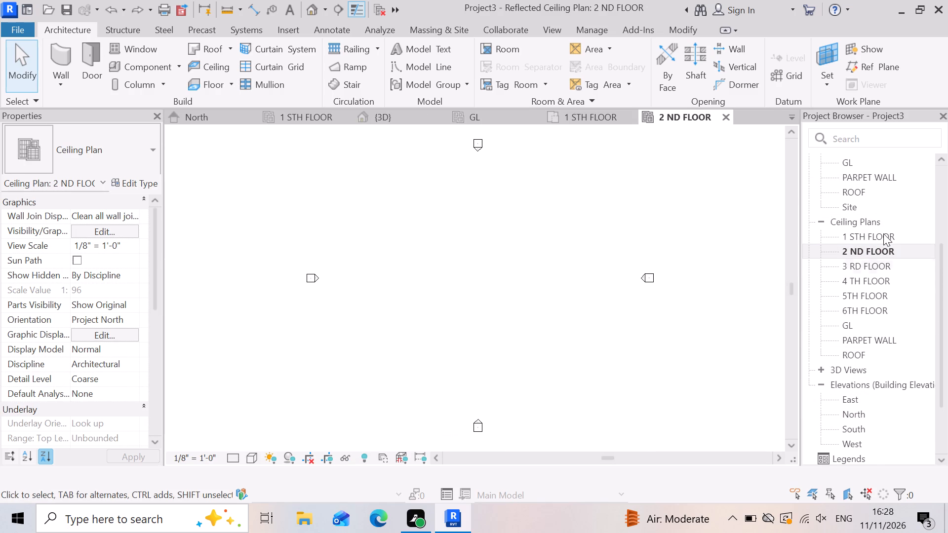
double_click(873, 231)
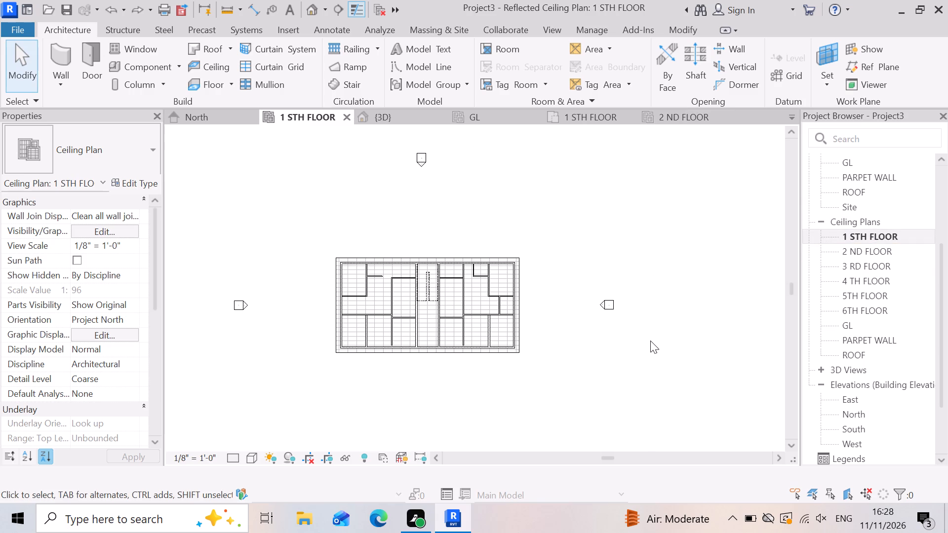
click(650, 341)
scroll(447, 327, up, 6)
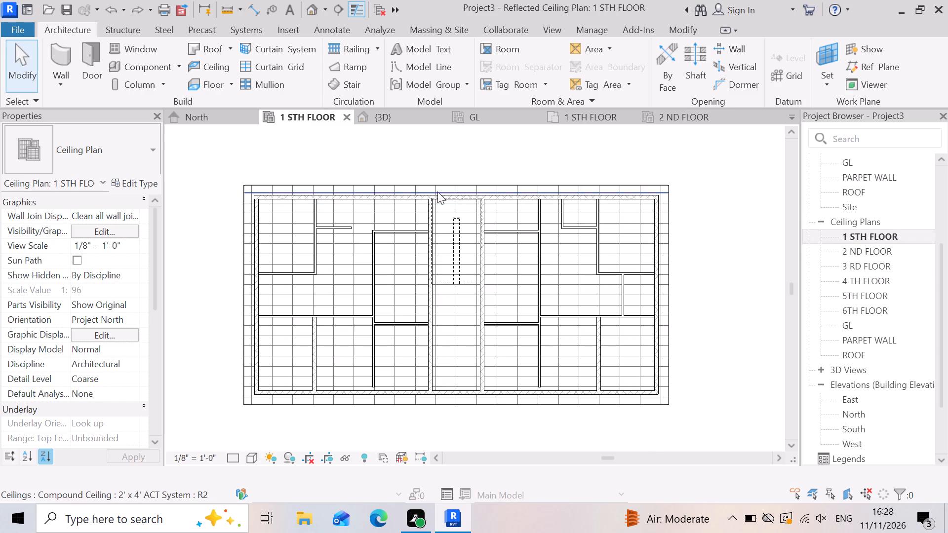
click(586, 180)
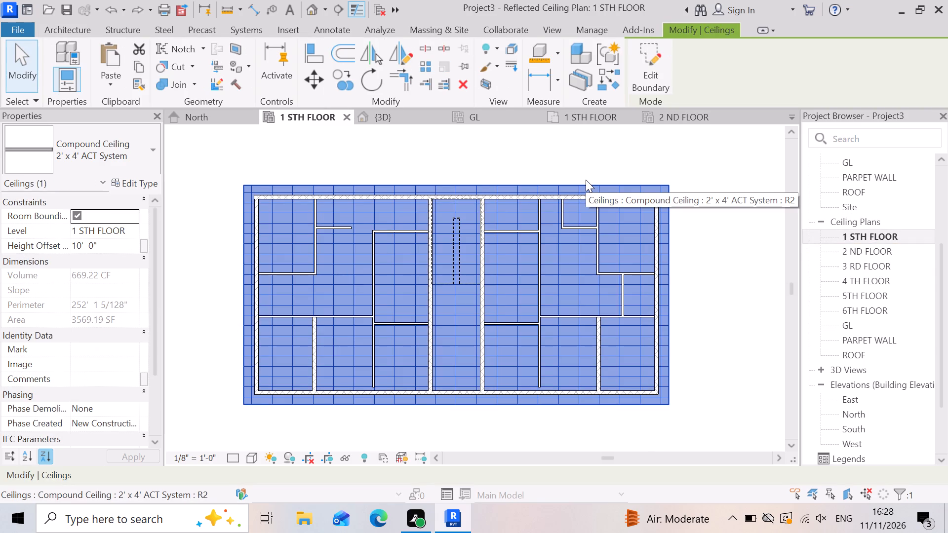
click(743, 295)
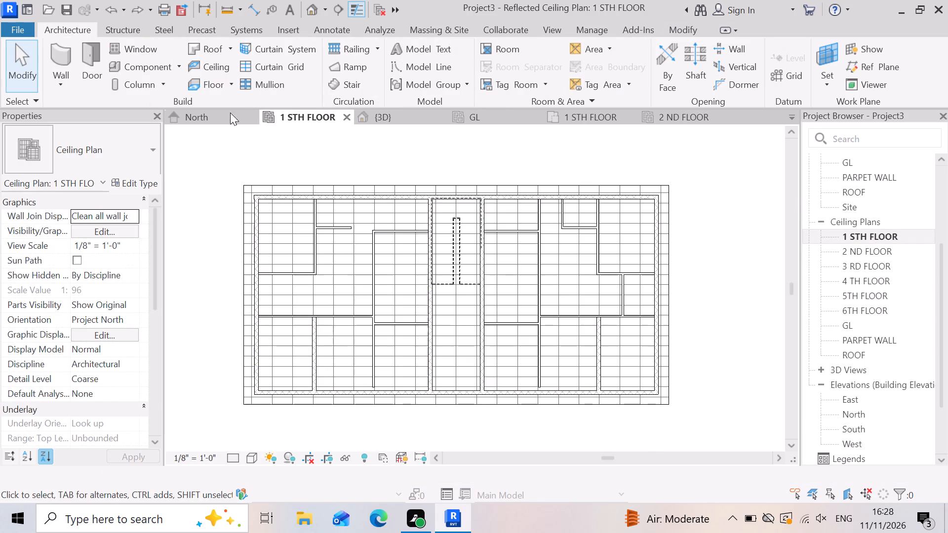
scroll(435, 248, down, 2)
scroll(364, 248, up, 1)
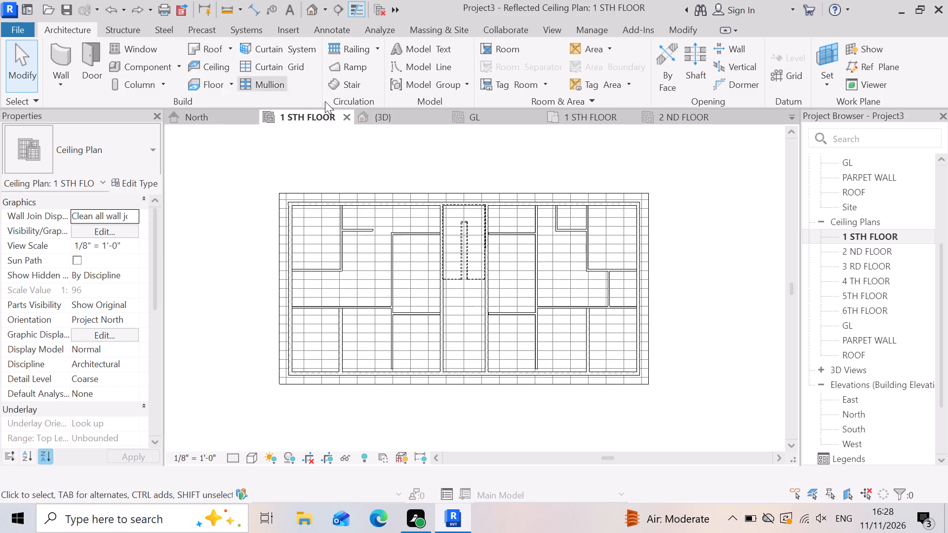
Place three Ceiling Light - Flat Round 60W - 120V fixtures in the ceiling's west overhang: northwest corner, near mid-side, and southwest corner.
click(178, 70)
click(183, 98)
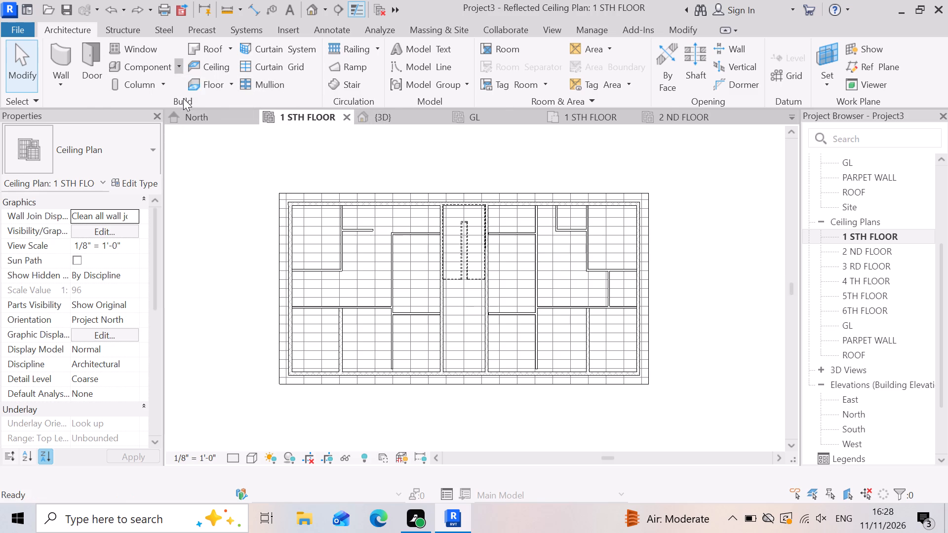
scroll(281, 223, up, 7)
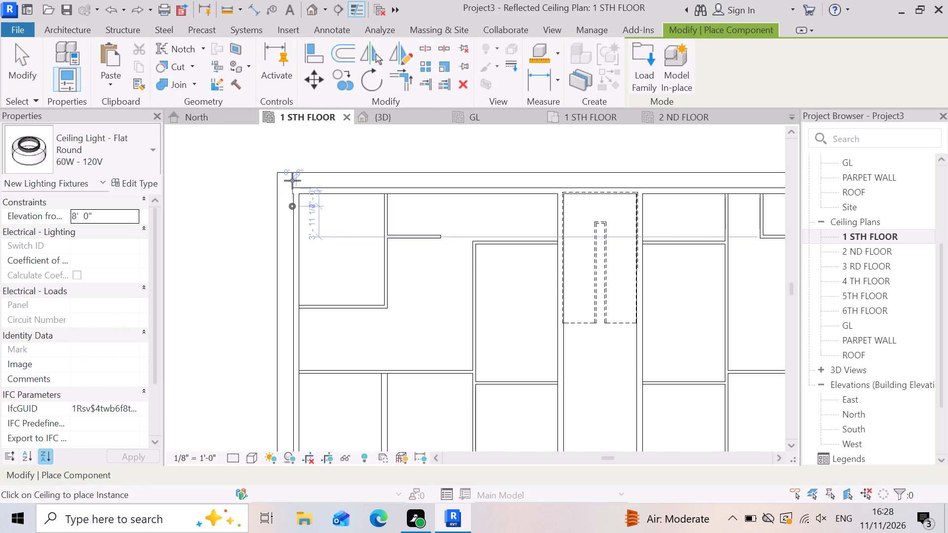
scroll(291, 181, up, 6)
scroll(296, 202, down, 4)
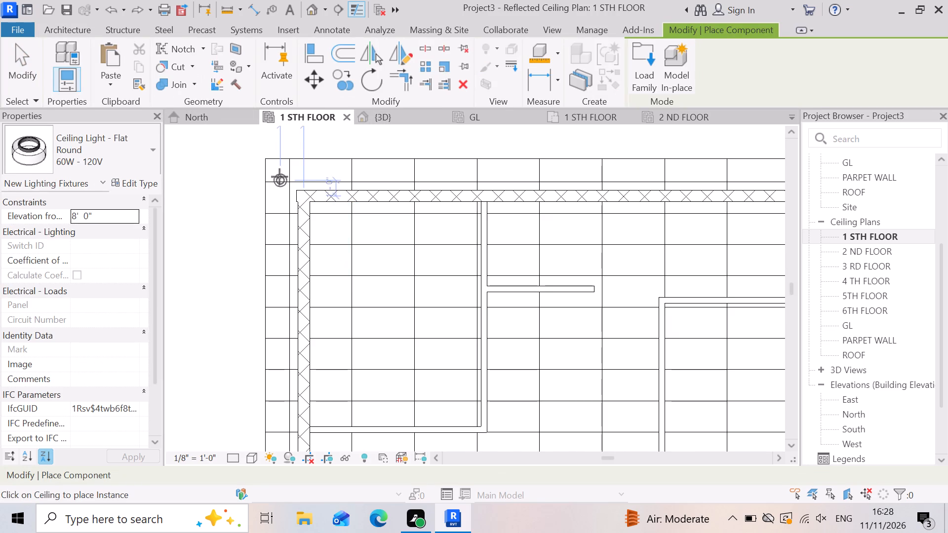
click(279, 174)
scroll(288, 173, down, 8)
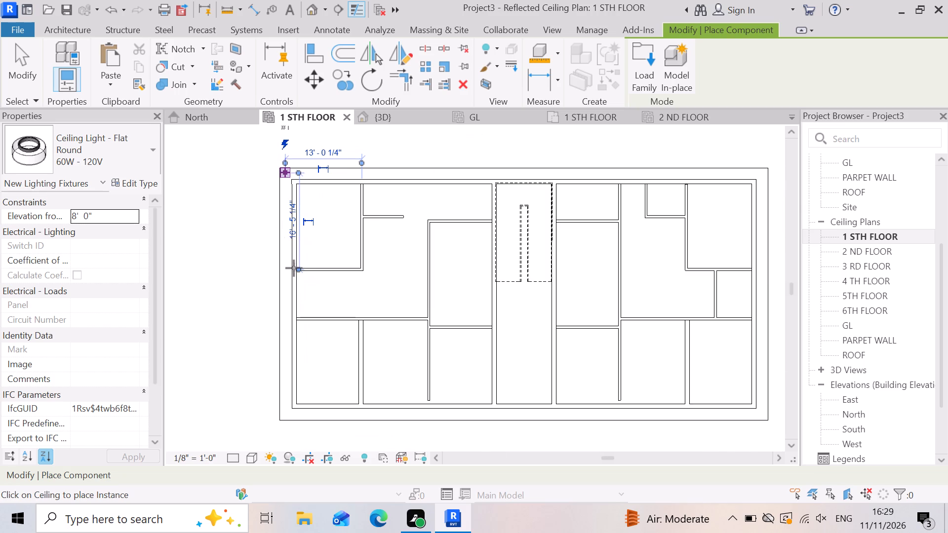
scroll(296, 272, up, 6)
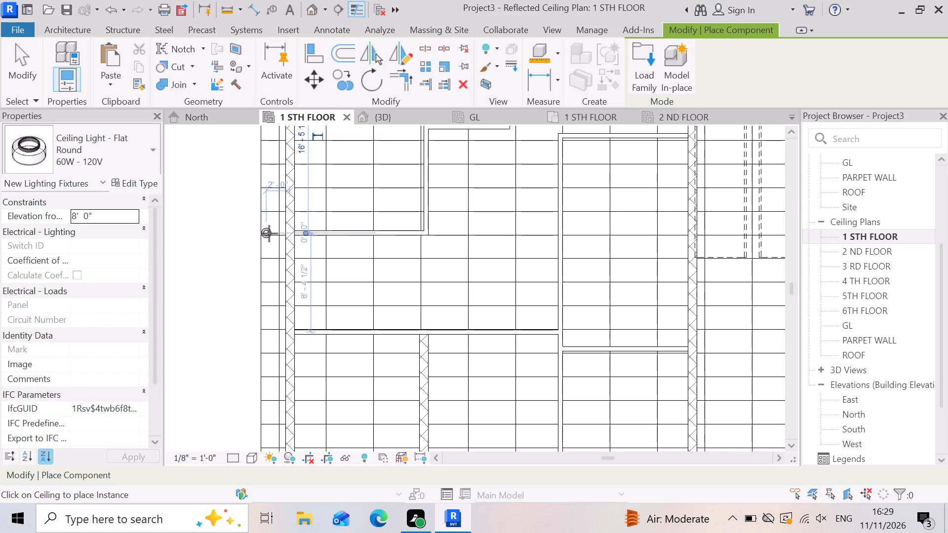
click(271, 233)
scroll(277, 222, down, 9)
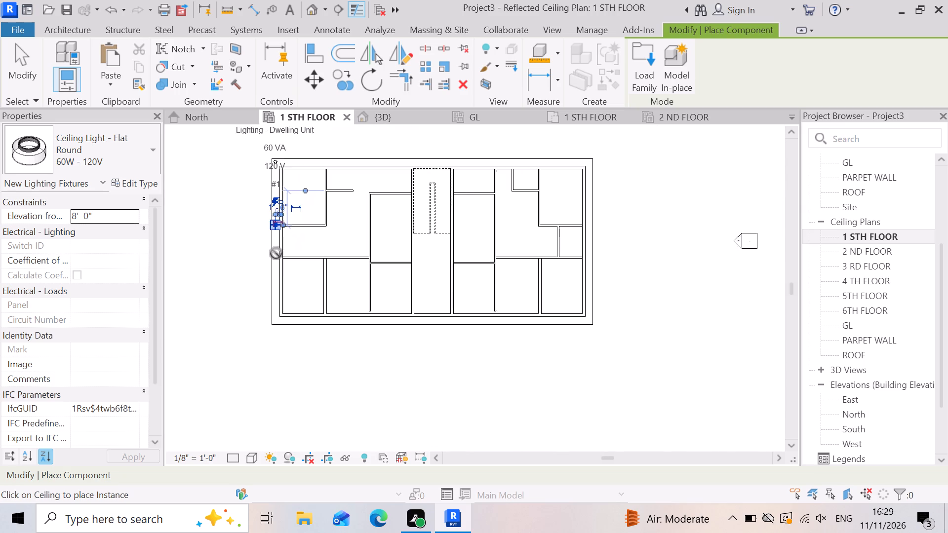
scroll(268, 290, up, 9)
scroll(284, 330, up, 2)
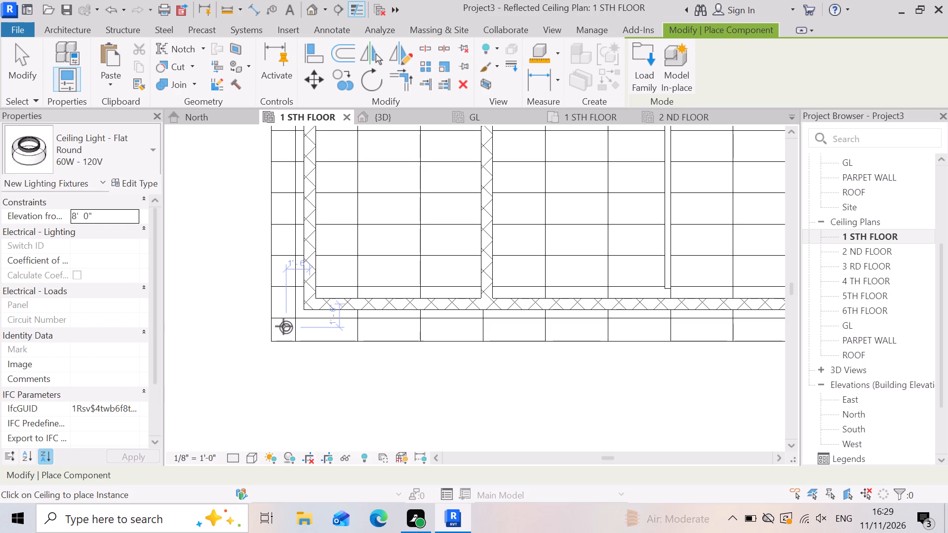
click(283, 326)
Place two more Flat Round ceiling lights in the south overhang, below the stair corridor's west wall and at the southeast corner, about 1'-6" outside the wall.
scroll(226, 335, down, 3)
scroll(440, 346, up, 3)
scroll(336, 353, down, 5)
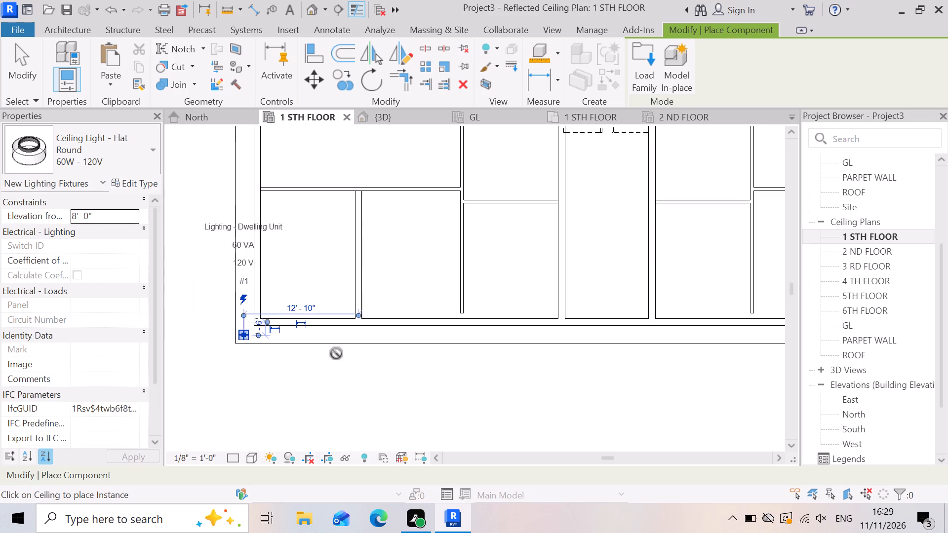
scroll(336, 353, down, 2)
scroll(407, 355, up, 7)
scroll(369, 336, down, 4)
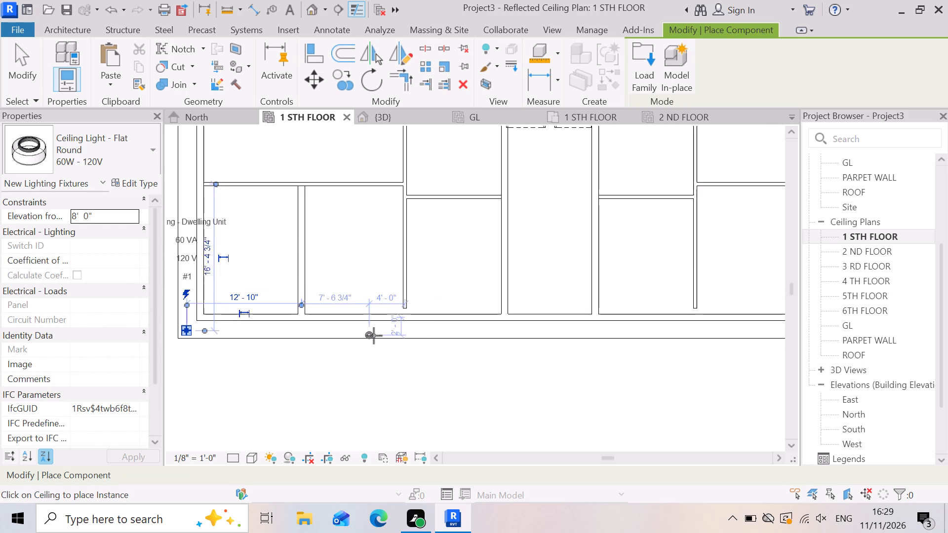
scroll(477, 351, up, 6)
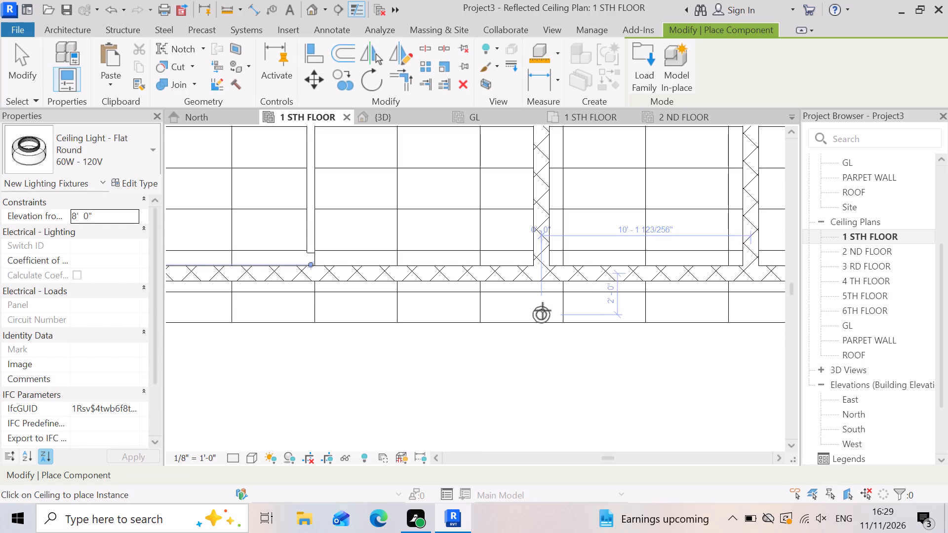
click(547, 304)
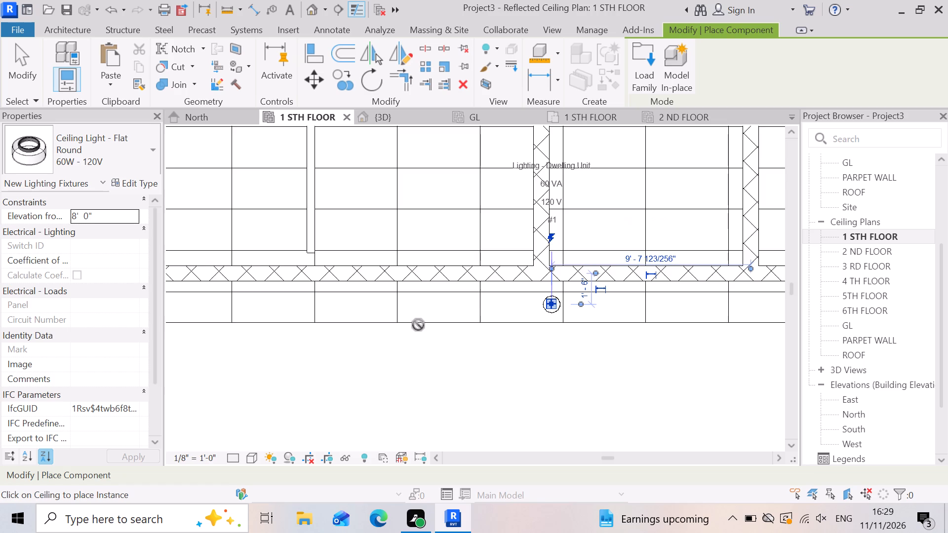
scroll(418, 325, down, 14)
scroll(586, 345, up, 3)
scroll(538, 287, up, 6)
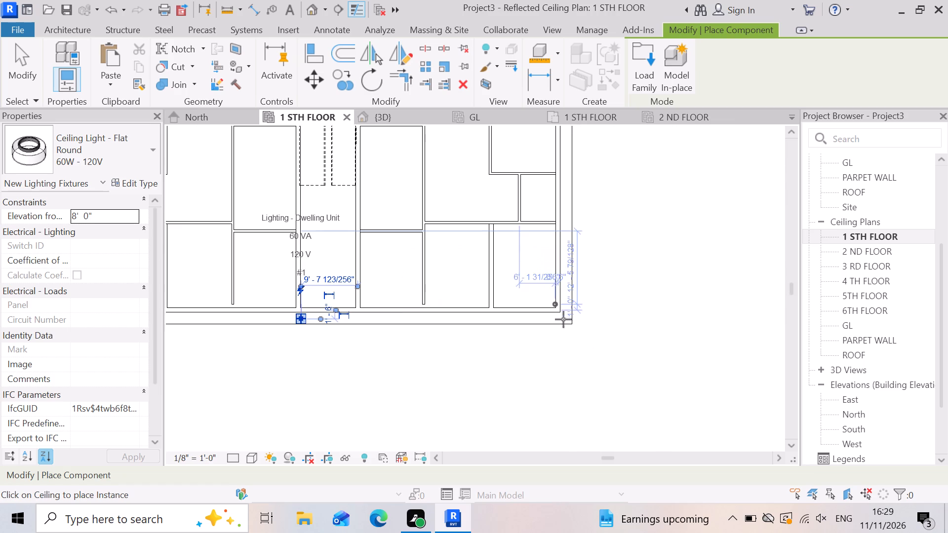
scroll(563, 319, up, 5)
click(580, 324)
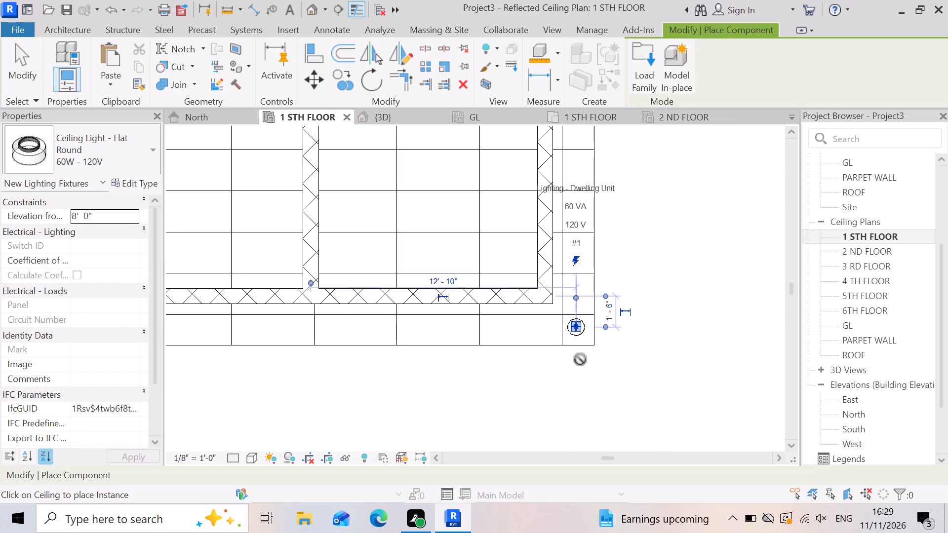
Place two Flat Round 60W - 120V ceiling lights in the east overhang: near mid-side about 1'-6" outside the wall, and at the northeast corner.
scroll(580, 359, down, 9)
scroll(599, 243, up, 3)
scroll(570, 309, down, 9)
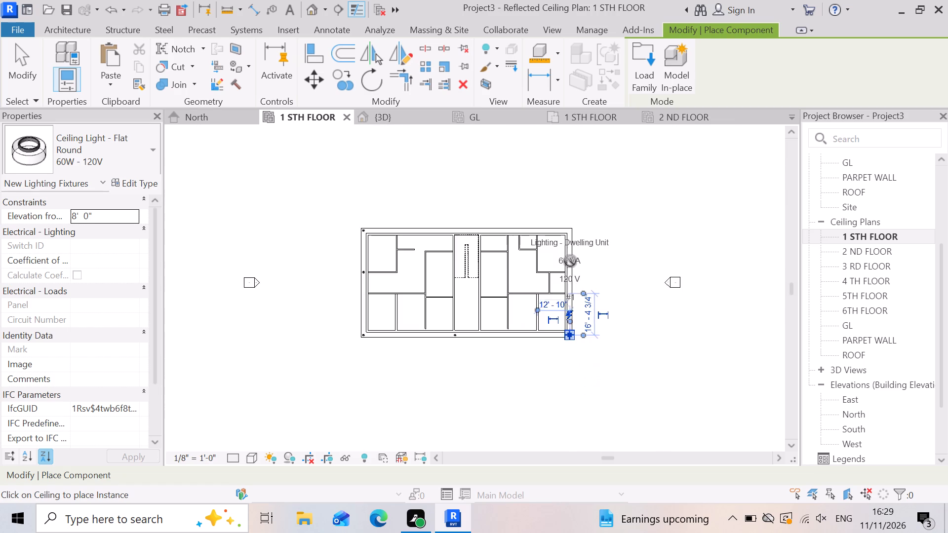
scroll(570, 258, up, 10)
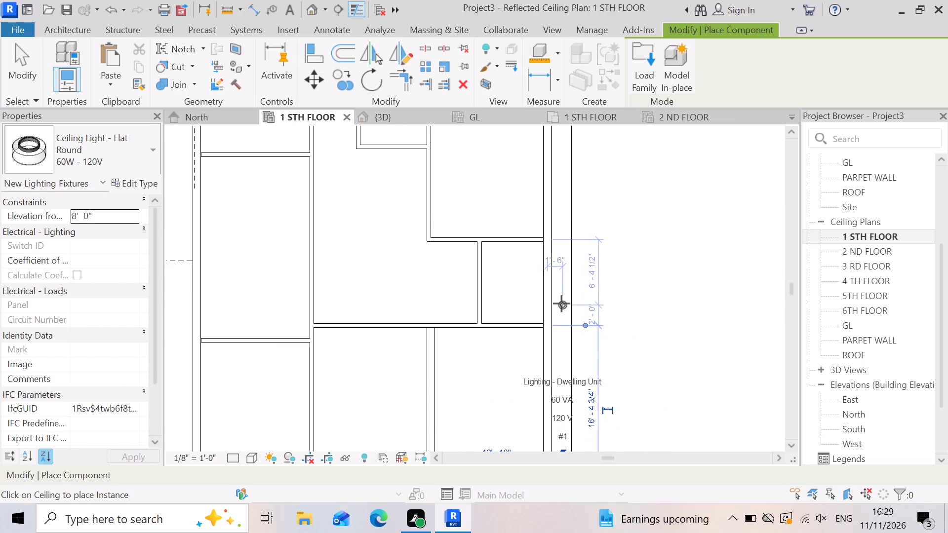
click(560, 304)
scroll(555, 352, down, 7)
scroll(559, 277, up, 3)
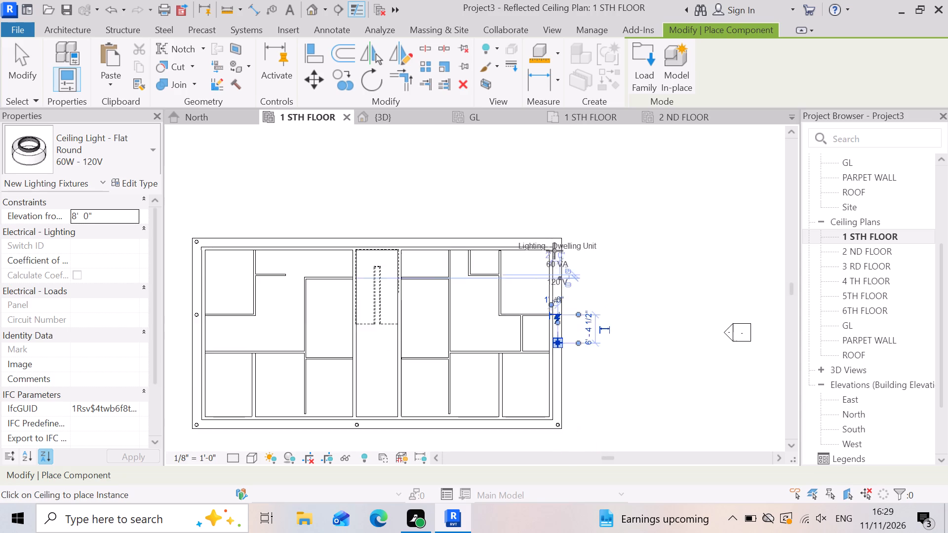
scroll(554, 251, up, 3)
scroll(550, 248, down, 4)
scroll(567, 410, up, 2)
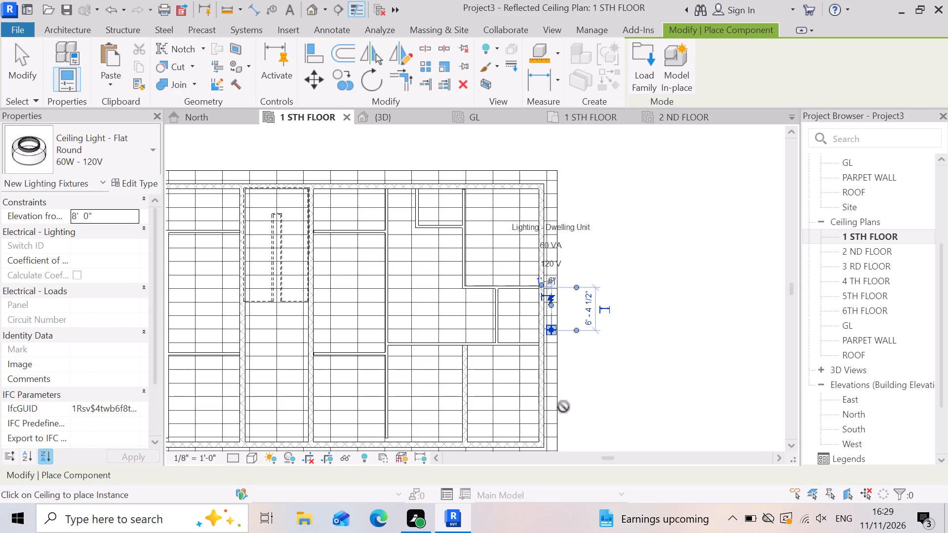
scroll(564, 399, down, 4)
scroll(567, 270, up, 12)
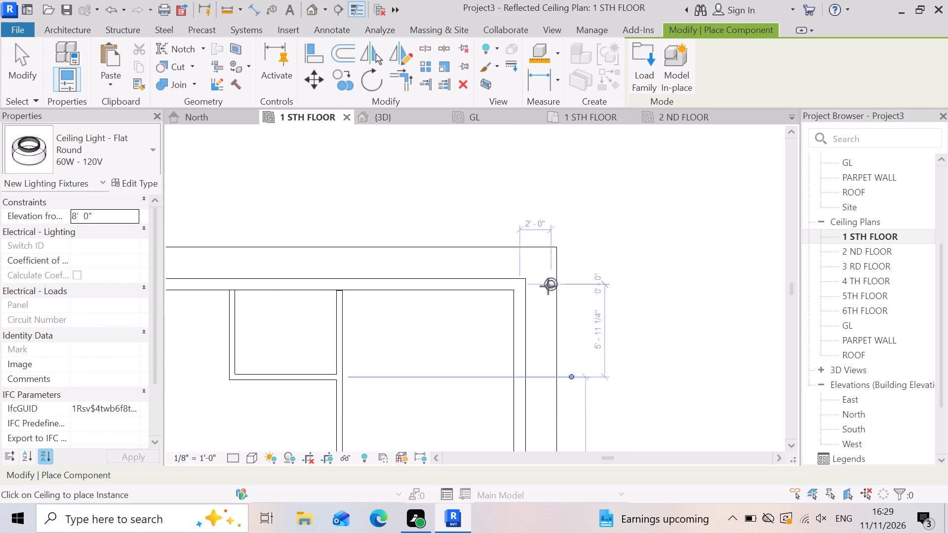
click(540, 261)
Place a Flat Round ceiling light in the north overhang, in line with the stair corridor's east wall and about 1'-6" outside the north wall.
scroll(560, 283, down, 4)
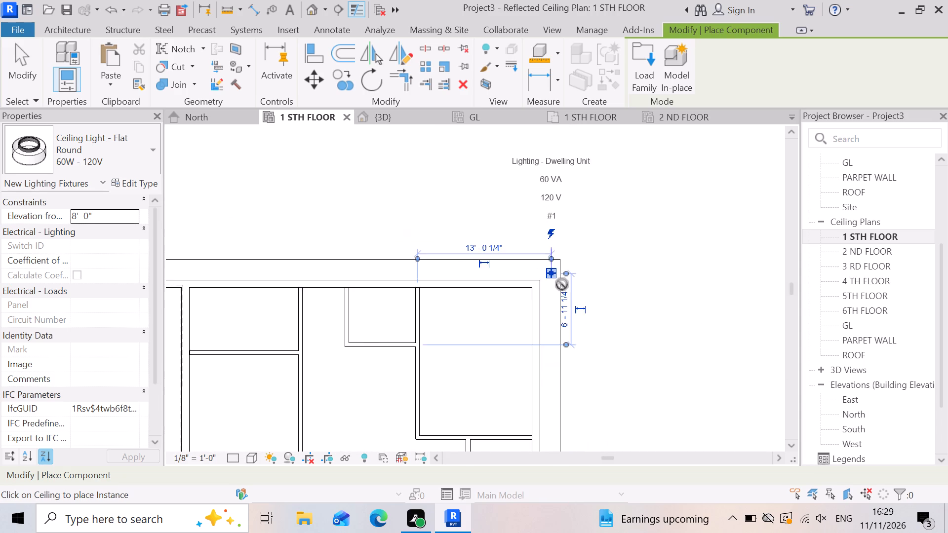
scroll(562, 284, down, 5)
scroll(365, 285, up, 5)
scroll(462, 282, down, 8)
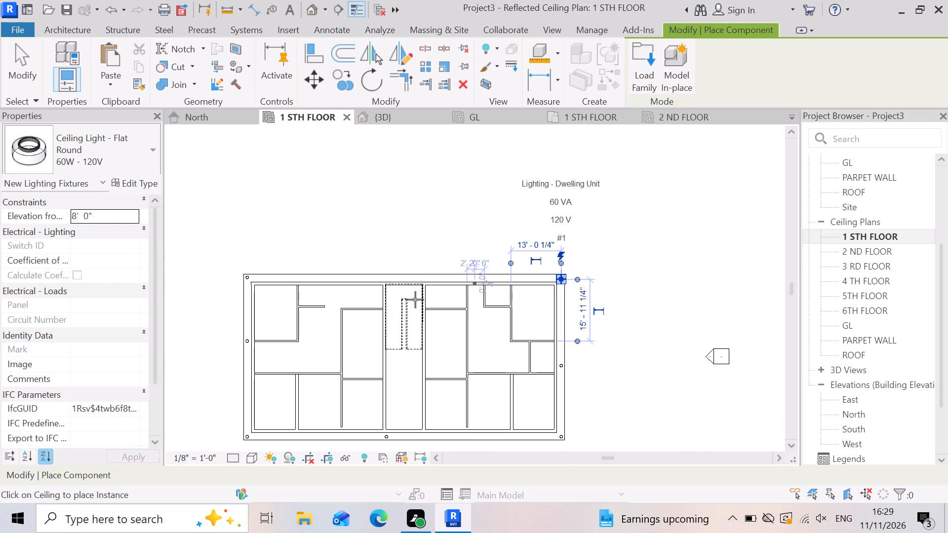
scroll(408, 293, up, 5)
scroll(442, 268, up, 5)
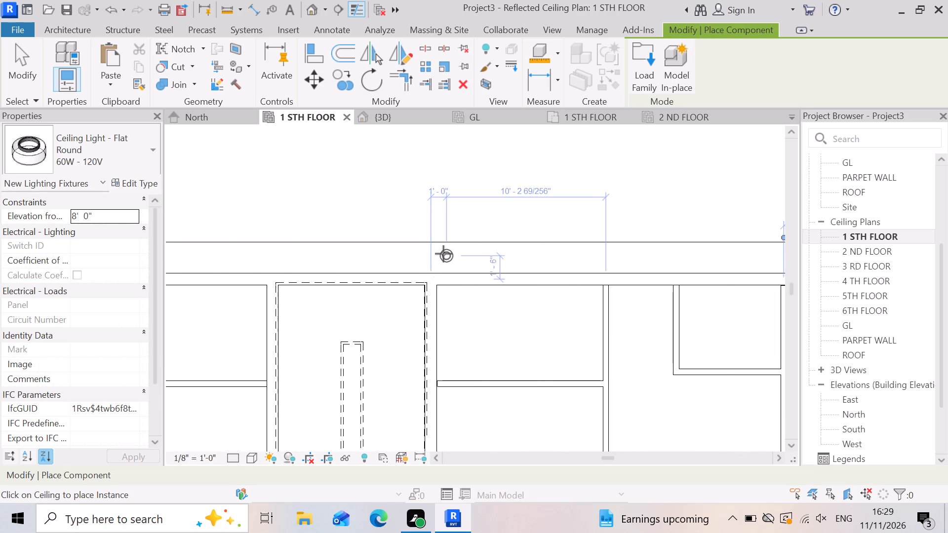
click(428, 256)
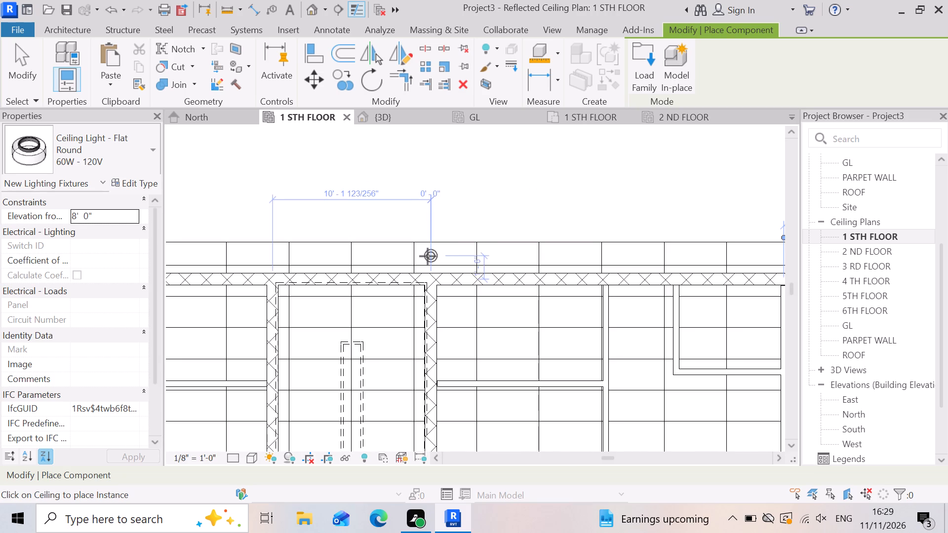
Place four Flat Round ceiling lights inside the southwest corner room, one near each corner, about 1'-0" from the walls.
scroll(459, 263, down, 13)
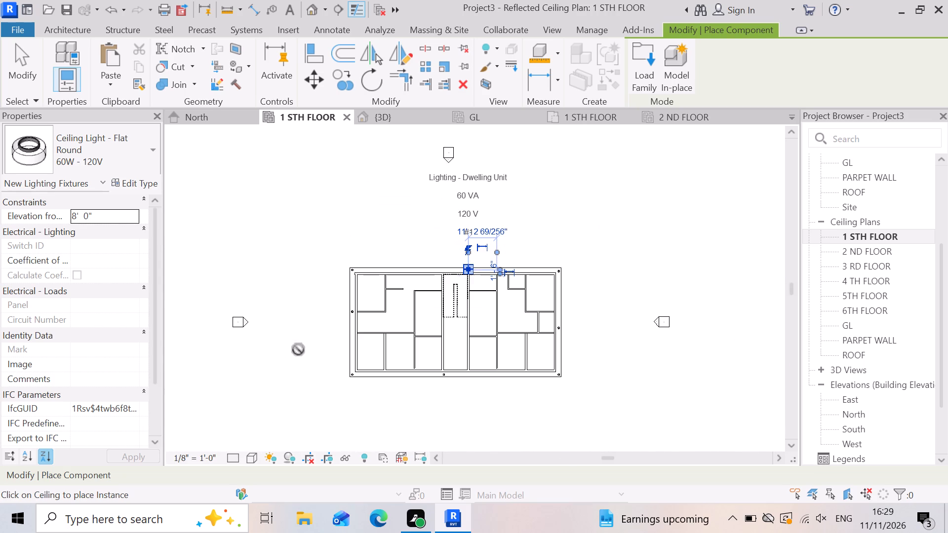
scroll(370, 321, up, 10)
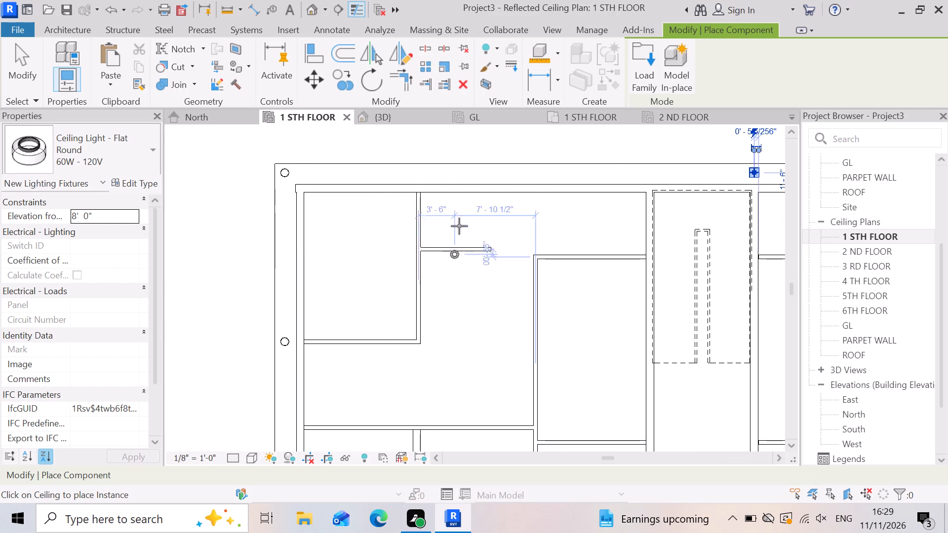
scroll(402, 200, down, 4)
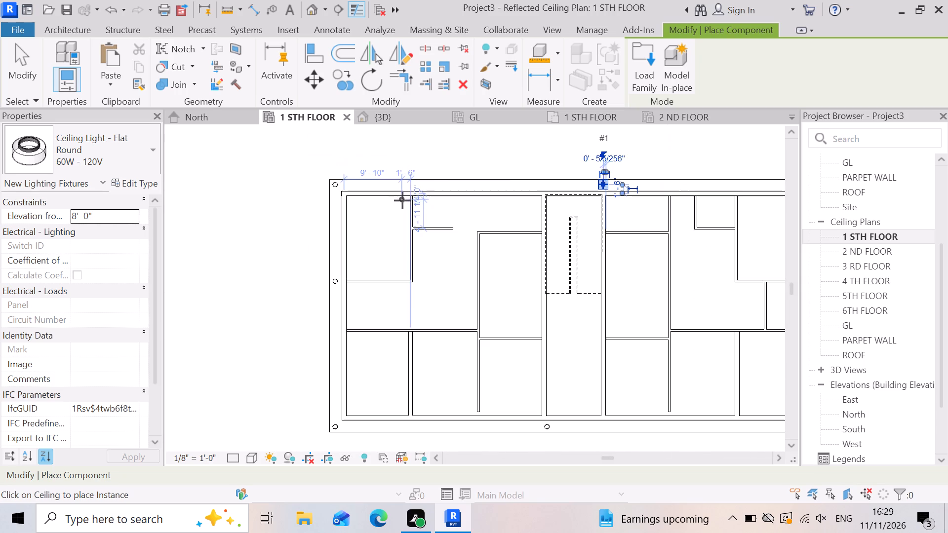
scroll(377, 367, up, 3)
scroll(403, 356, down, 4)
scroll(402, 357, up, 1)
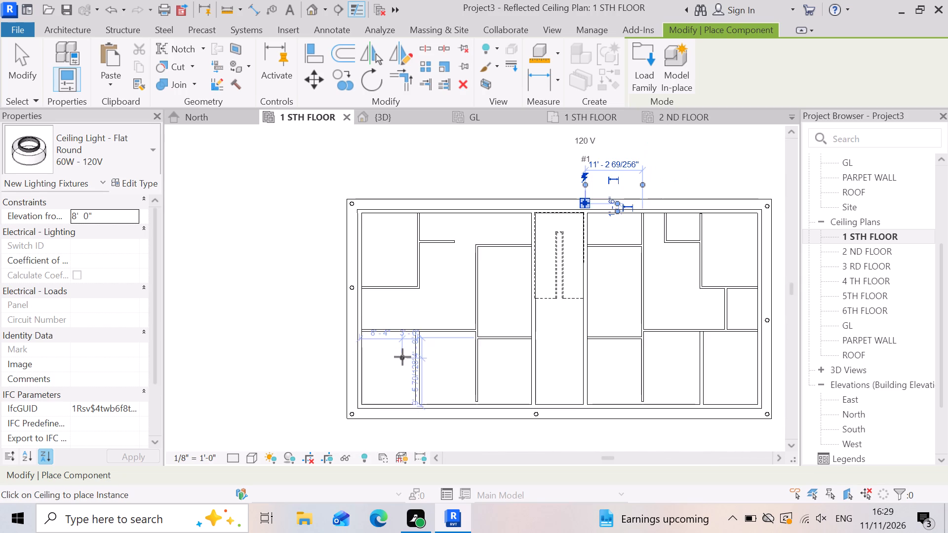
scroll(402, 357, up, 10)
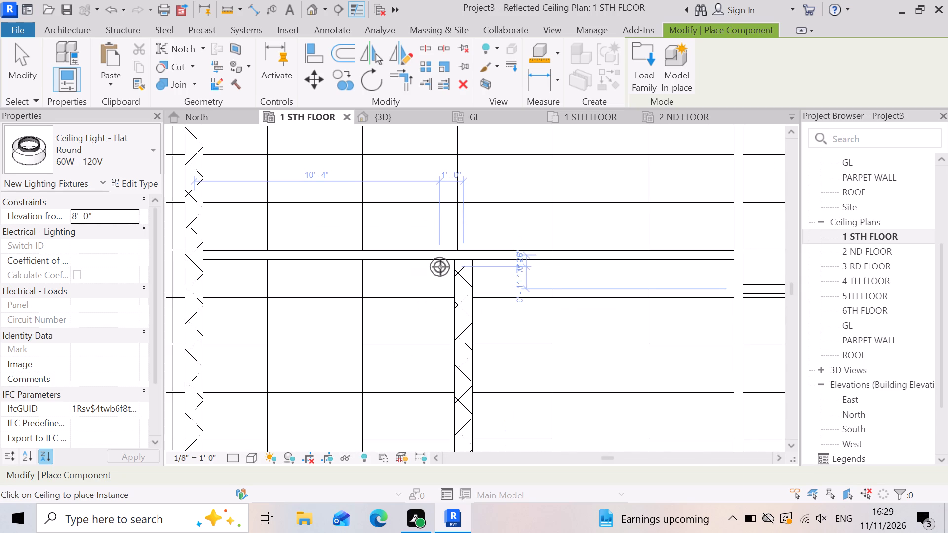
click(439, 276)
scroll(517, 314, down, 4)
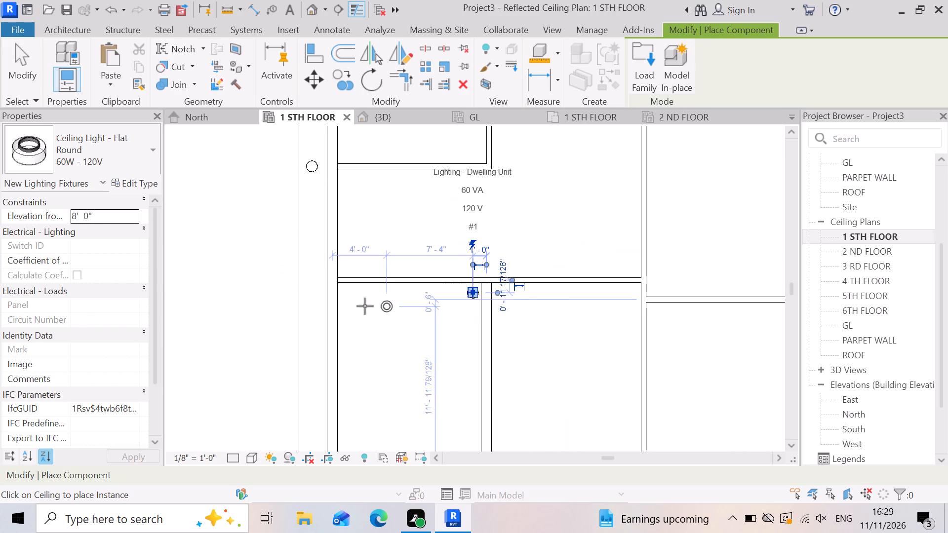
scroll(365, 305, up, 8)
click(316, 265)
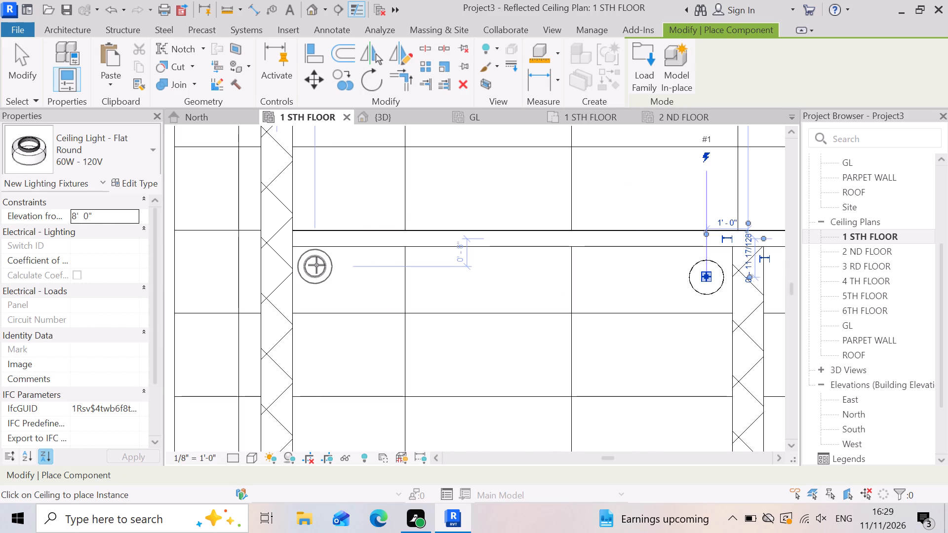
scroll(378, 294, down, 12)
scroll(411, 330, down, 4)
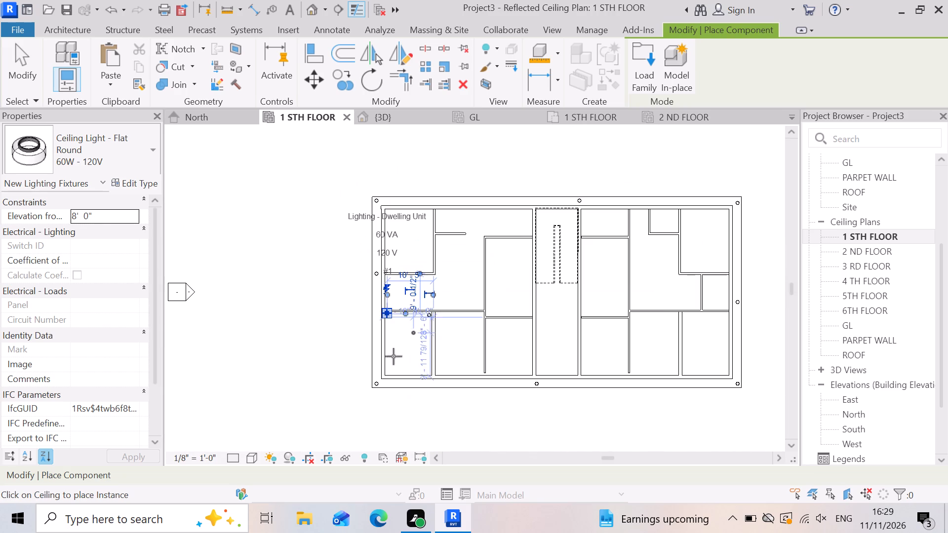
scroll(389, 383, up, 12)
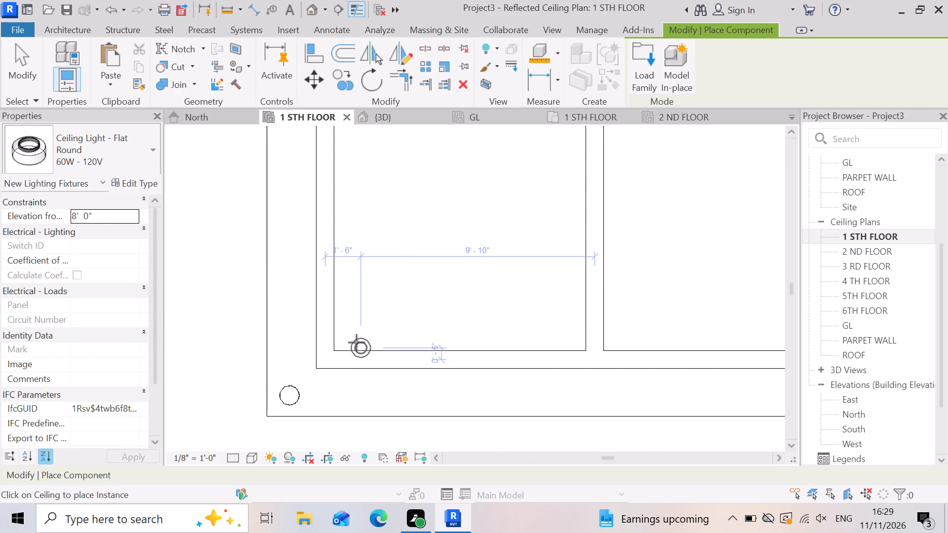
click(346, 335)
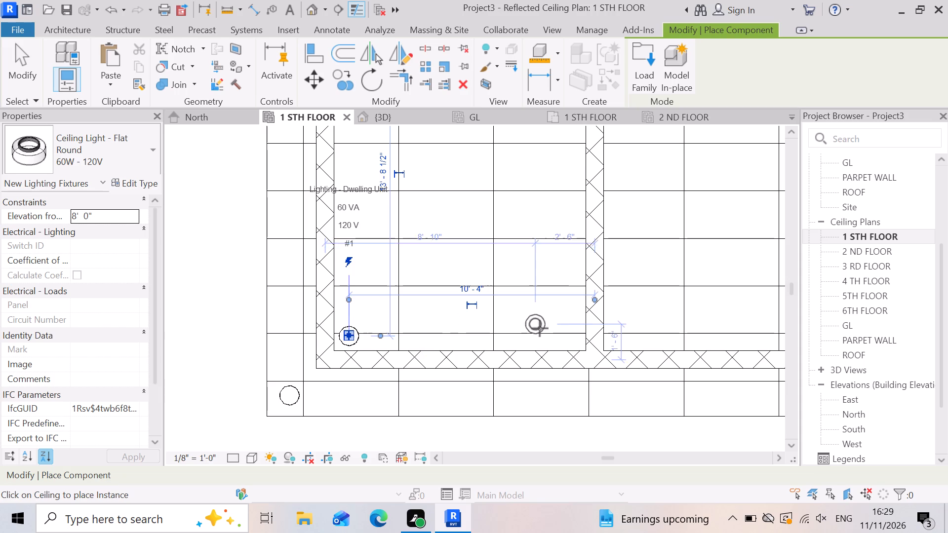
click(569, 339)
Place four Flat Round ceiling lights inside the northwest corner room, one near each corner, about 1'-0" from the walls.
scroll(546, 378, down, 8)
scroll(466, 399, down, 4)
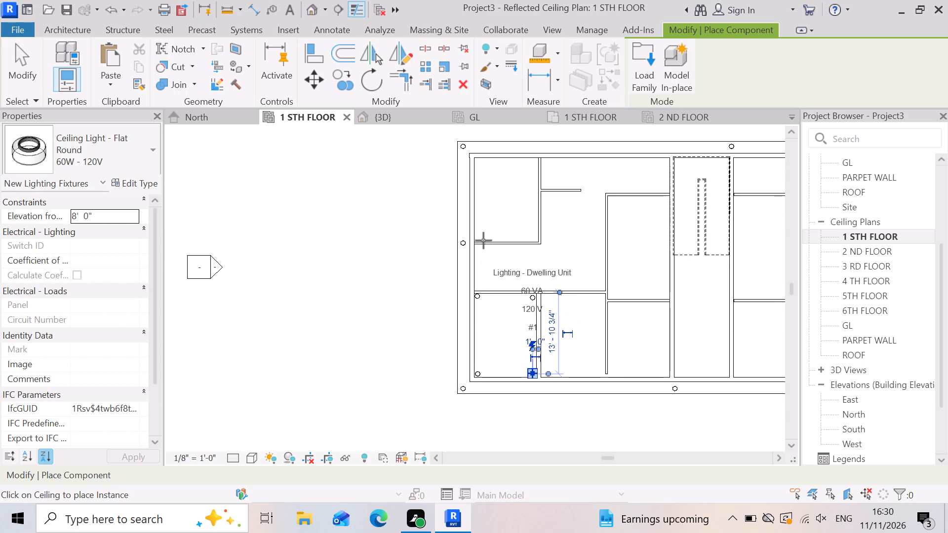
scroll(483, 177, up, 2)
scroll(473, 275, up, 10)
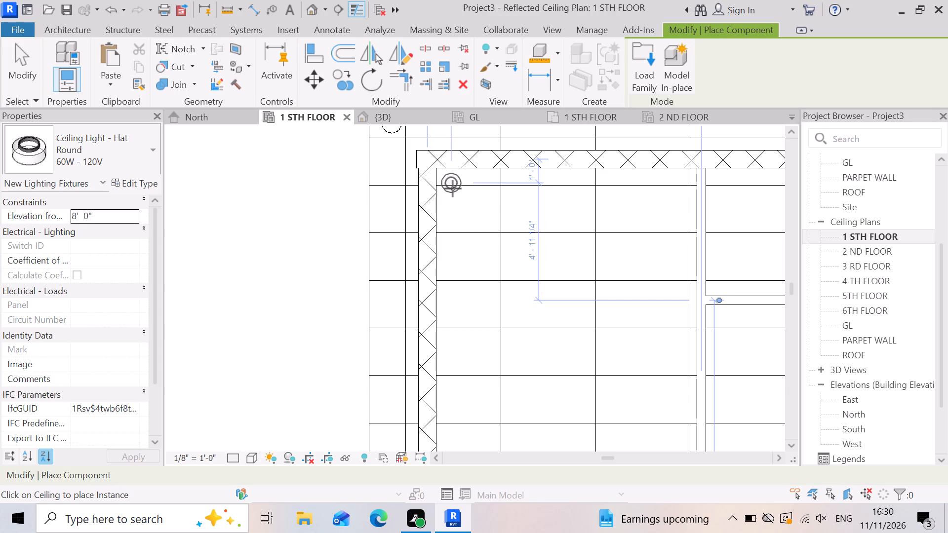
click(453, 189)
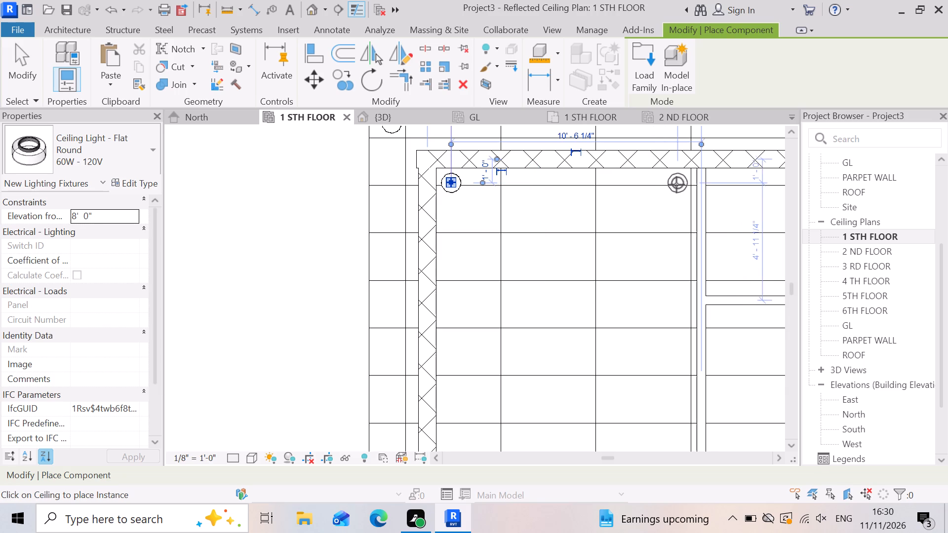
click(677, 186)
scroll(541, 238, down, 4)
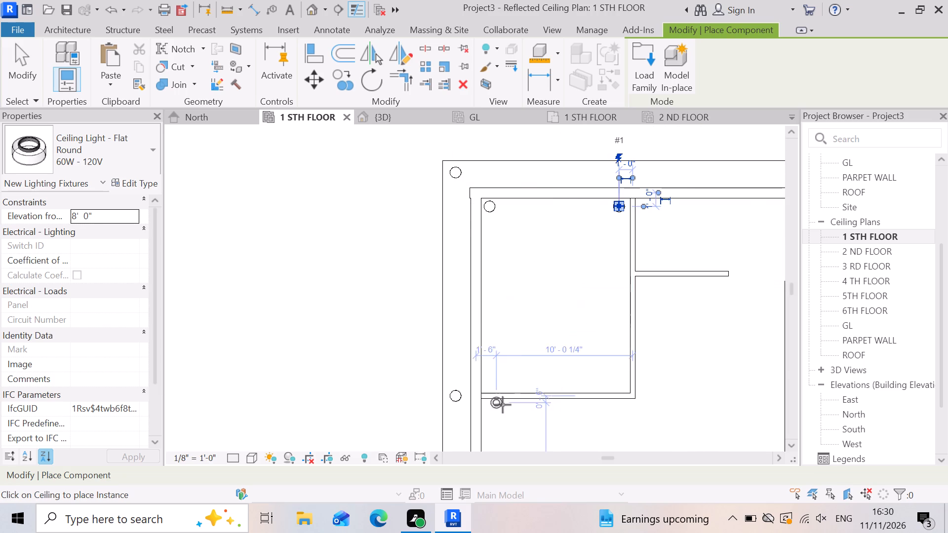
scroll(503, 405, up, 5)
click(486, 369)
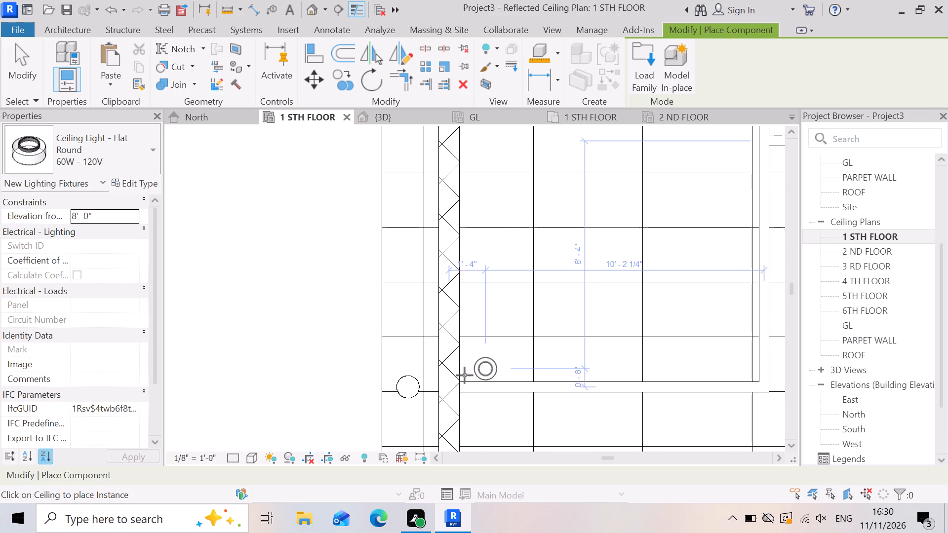
scroll(465, 375, down, 4)
scroll(606, 376, up, 7)
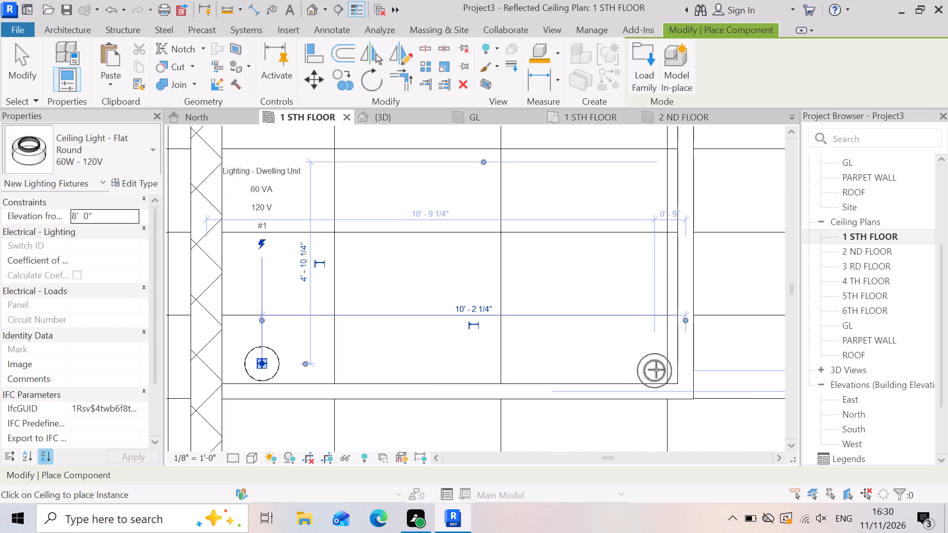
click(656, 370)
Place two Flat Round 60W - 120V ceiling lights in the northeast corner room's north corners, about 1'-6" from the north wall.
scroll(490, 350, down, 4)
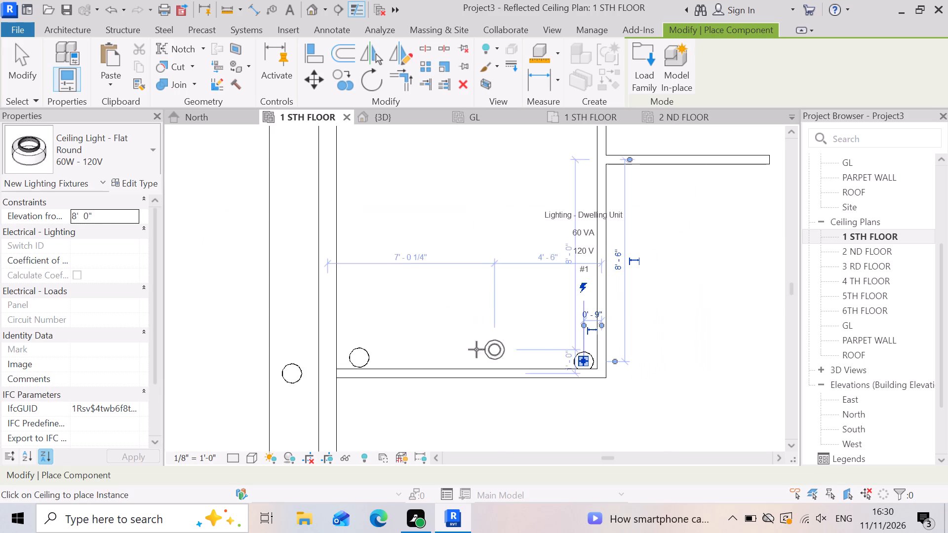
scroll(432, 371, down, 4)
scroll(439, 316, down, 4)
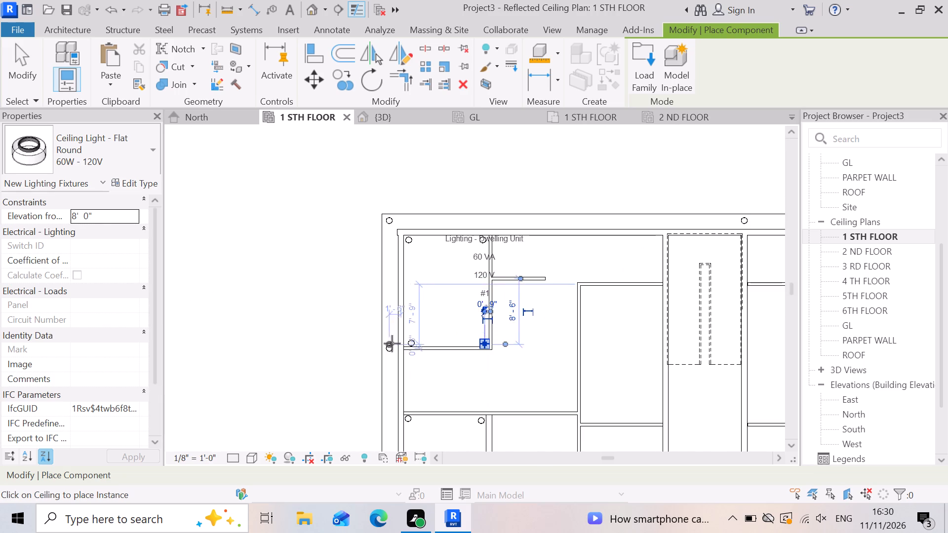
scroll(391, 335, down, 4)
scroll(512, 286, up, 3)
scroll(462, 295, down, 4)
scroll(744, 288, up, 2)
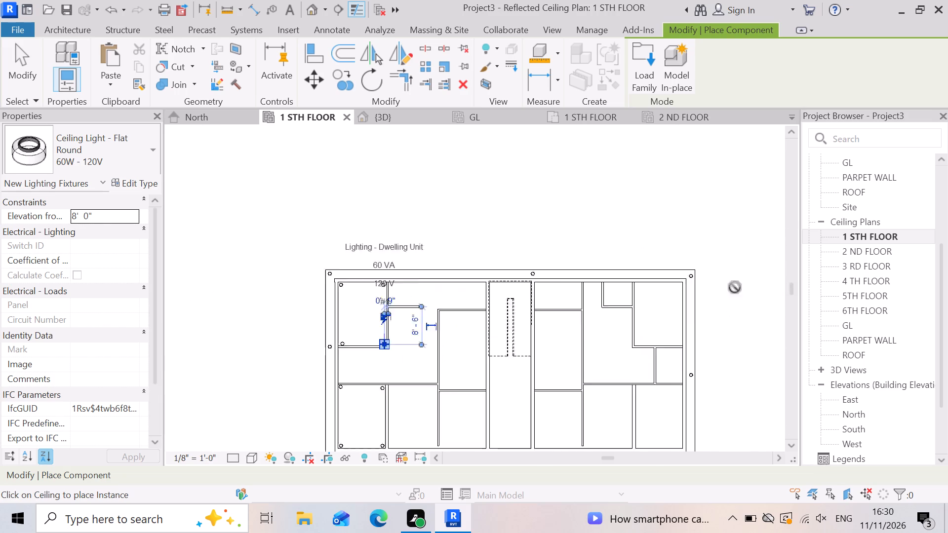
scroll(623, 271, up, 5)
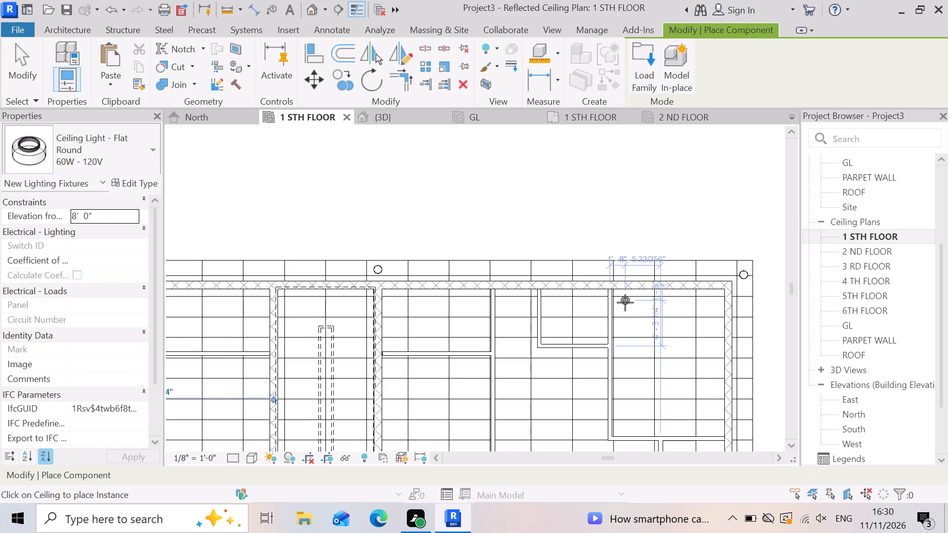
click(622, 301)
scroll(729, 311, up, 3)
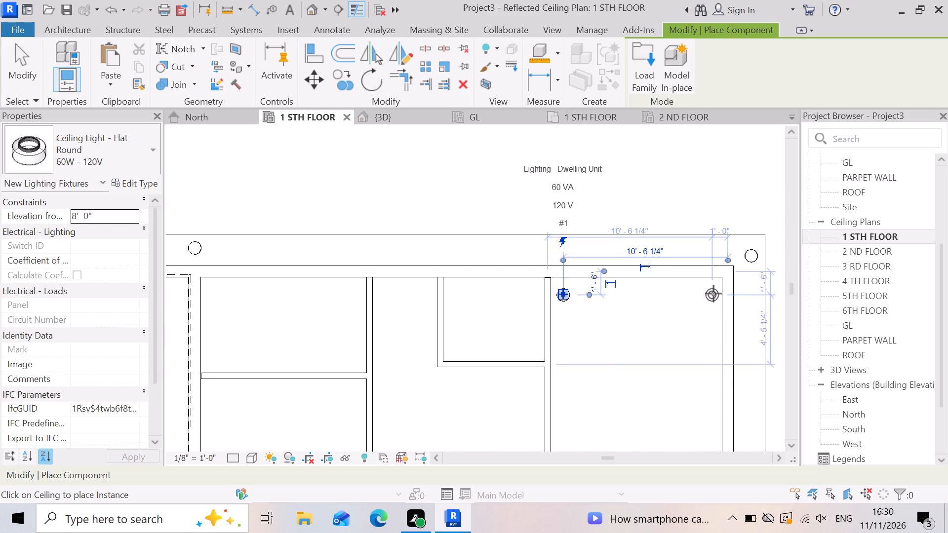
click(713, 294)
Place two Flat Round ceiling lights in the northeast corner room's south corners, about 1'-0" from the walls.
scroll(625, 324, down, 6)
scroll(622, 415, up, 6)
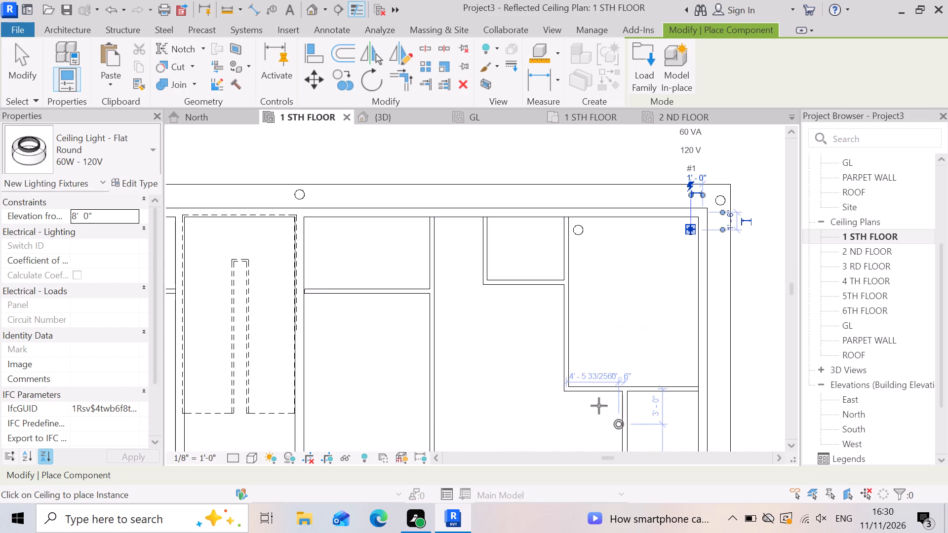
scroll(599, 406, up, 4)
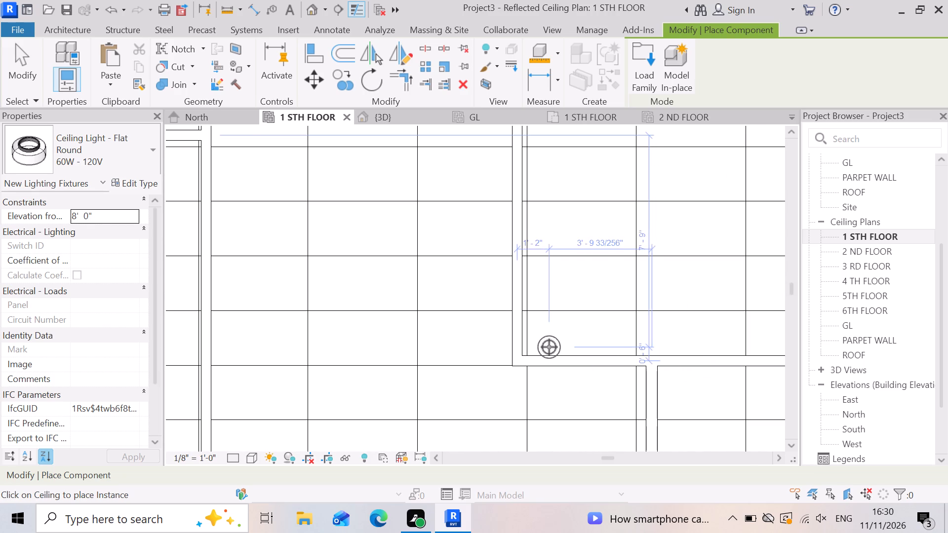
click(544, 343)
scroll(509, 338, down, 4)
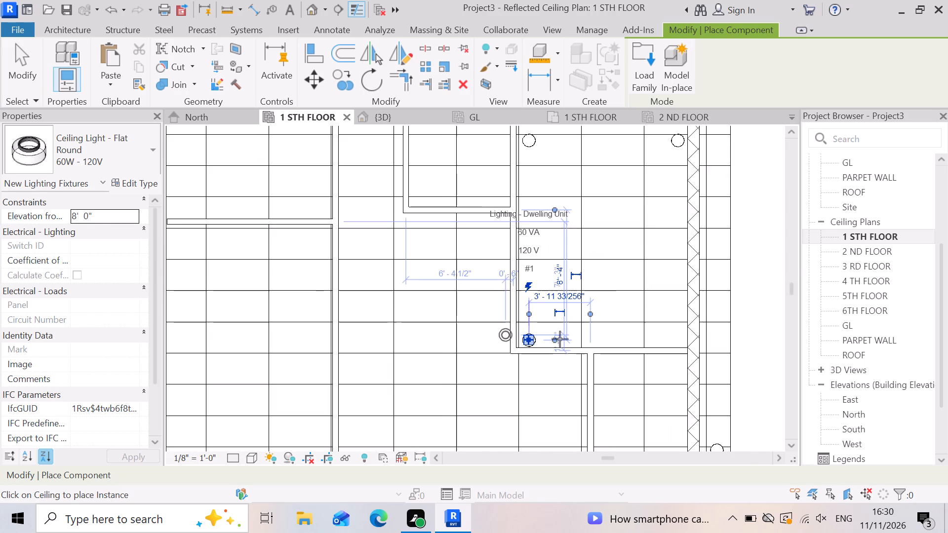
scroll(611, 343, up, 3)
scroll(555, 347, down, 3)
scroll(649, 337, up, 2)
scroll(559, 342, down, 3)
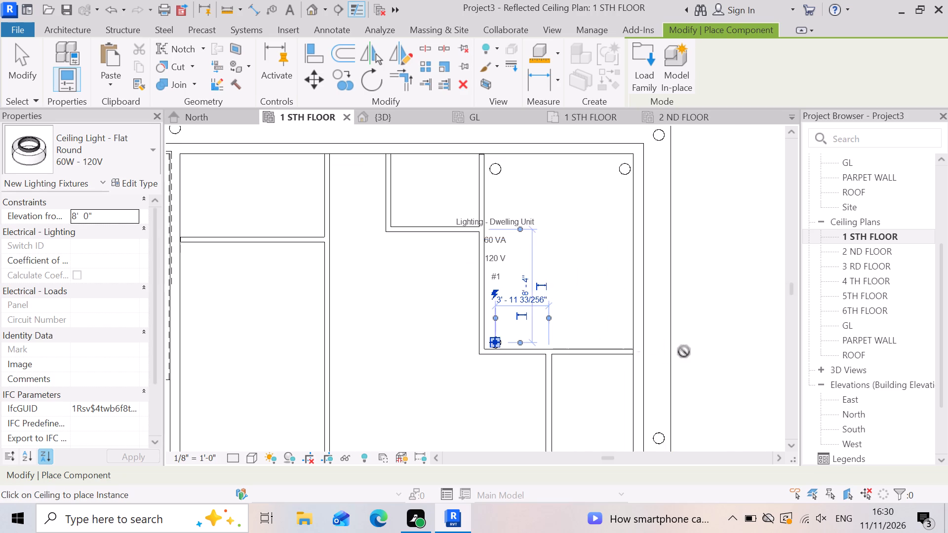
scroll(687, 351, up, 8)
scroll(597, 334, up, 3)
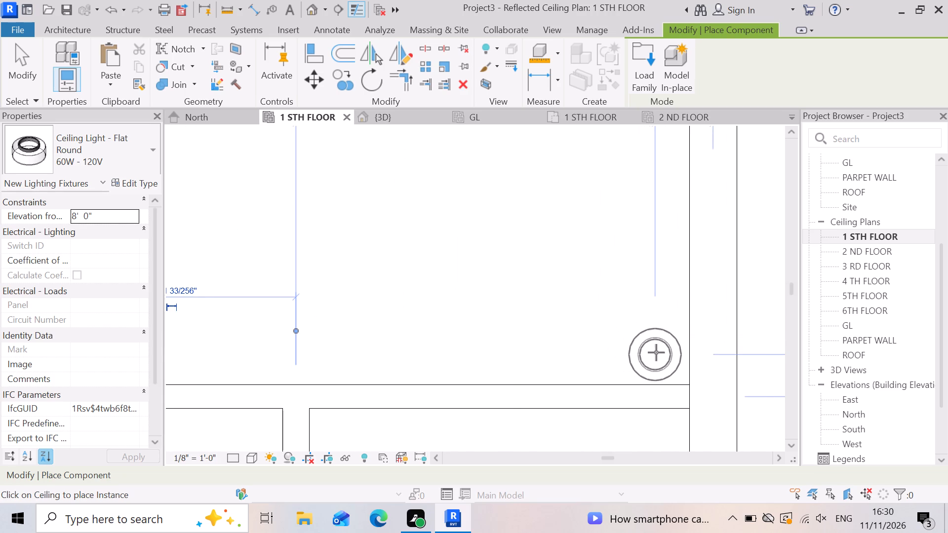
click(660, 353)
Place two Flat Round ceiling lights in the southeast corner room's north corners, about 0'-6" from its north wall.
scroll(576, 333, down, 7)
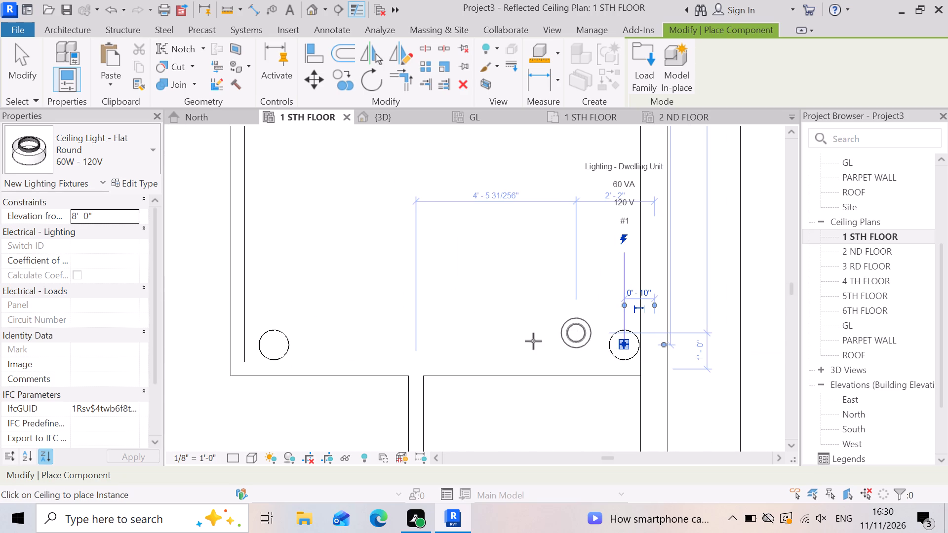
scroll(522, 315, down, 4)
scroll(398, 355, down, 4)
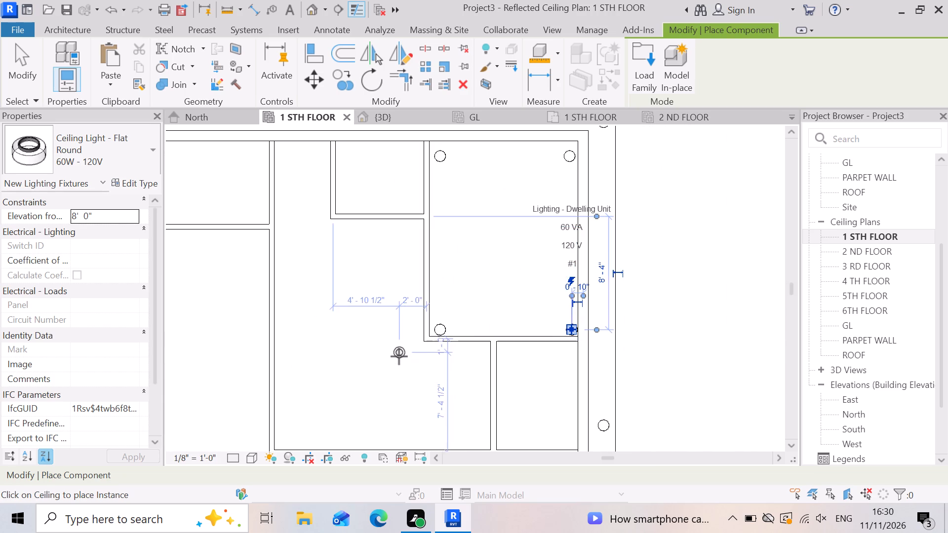
scroll(527, 327, down, 4)
scroll(601, 334, down, 3)
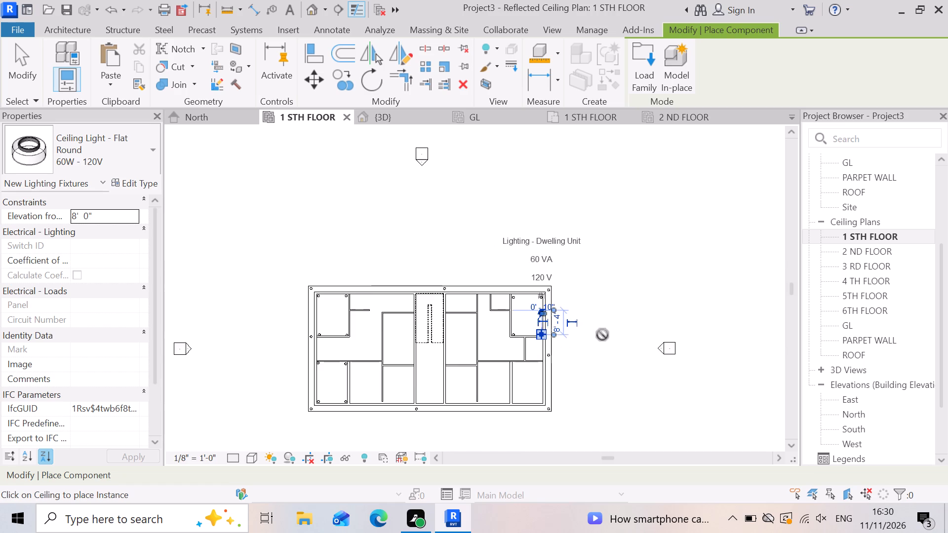
scroll(422, 386, up, 3)
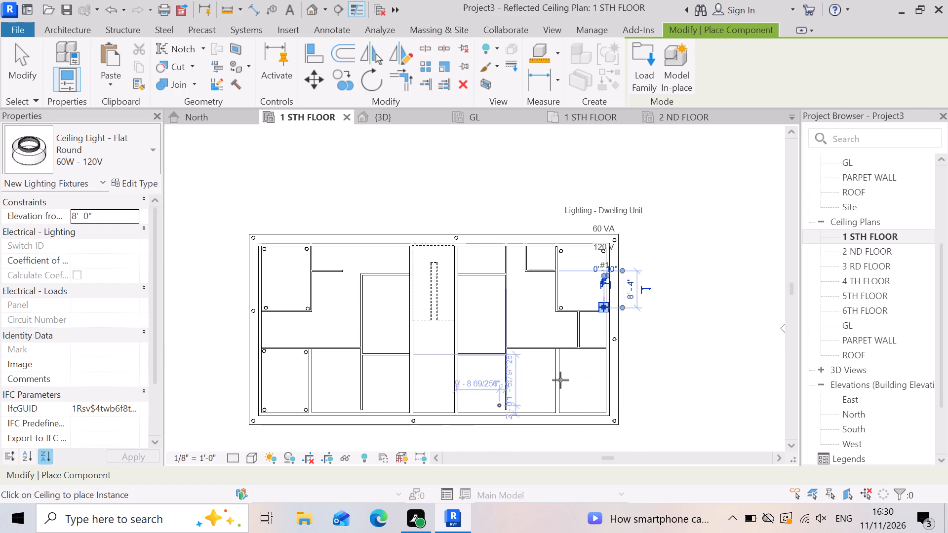
scroll(574, 379, down, 2)
scroll(590, 416, up, 1)
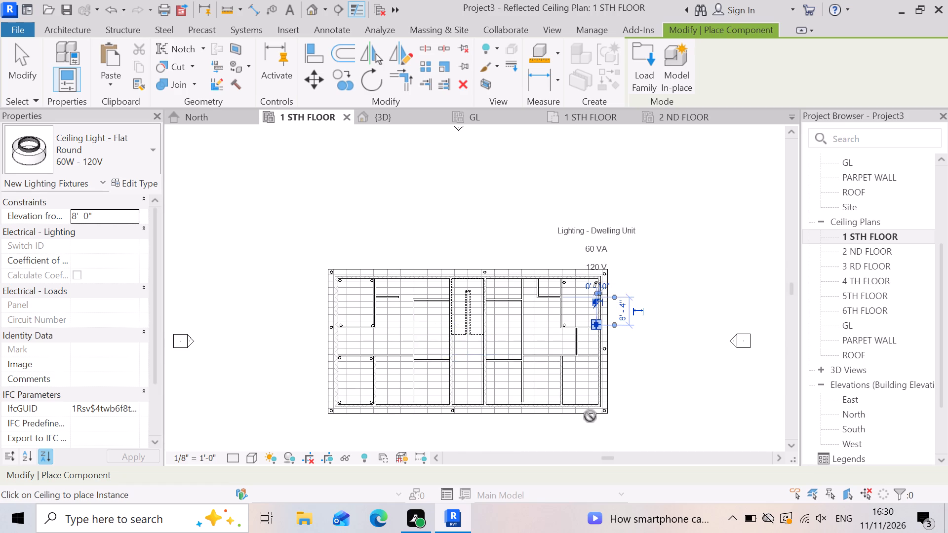
scroll(590, 416, up, 3)
scroll(565, 344, up, 6)
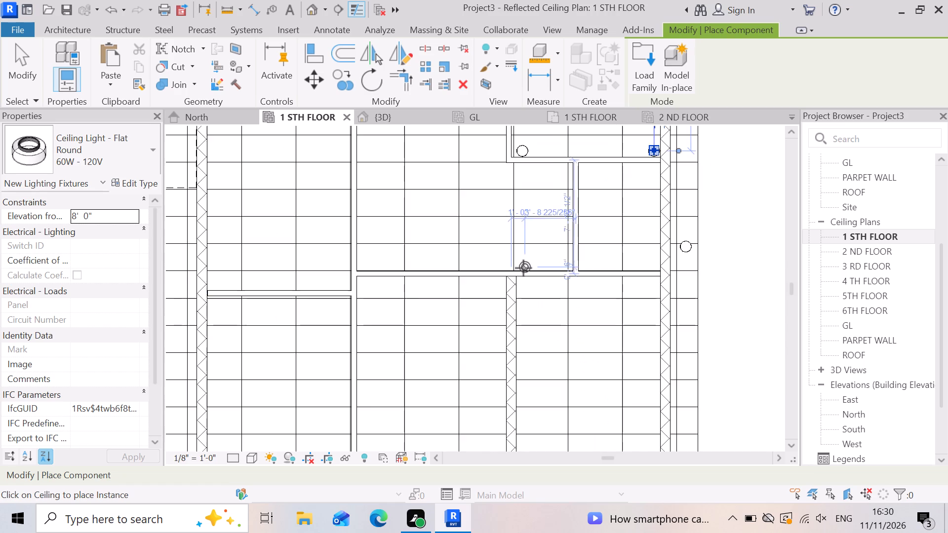
click(524, 283)
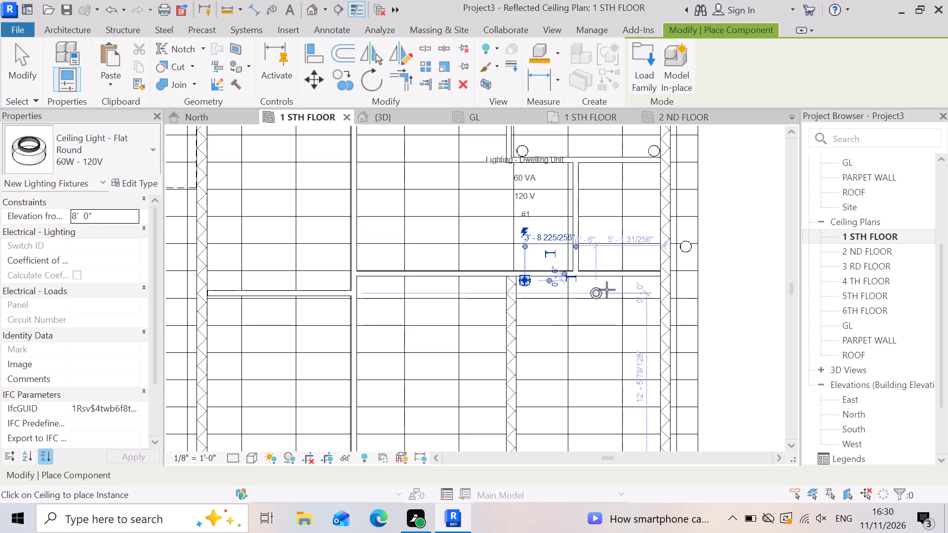
click(647, 282)
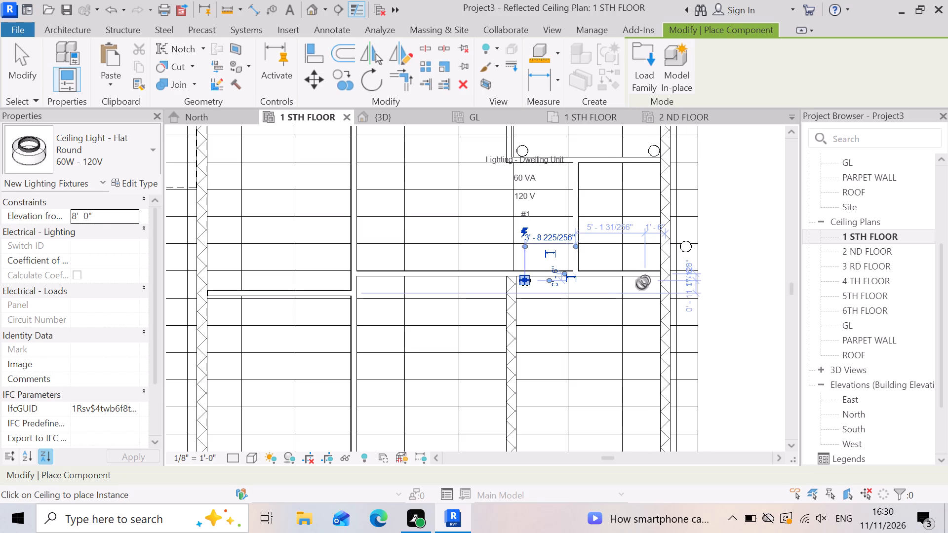
Place two Flat Round ceiling lights in the southeast corner room's south corners, about 1'-0" from the walls.
scroll(578, 322, down, 4)
scroll(553, 381, up, 6)
scroll(570, 389, down, 4)
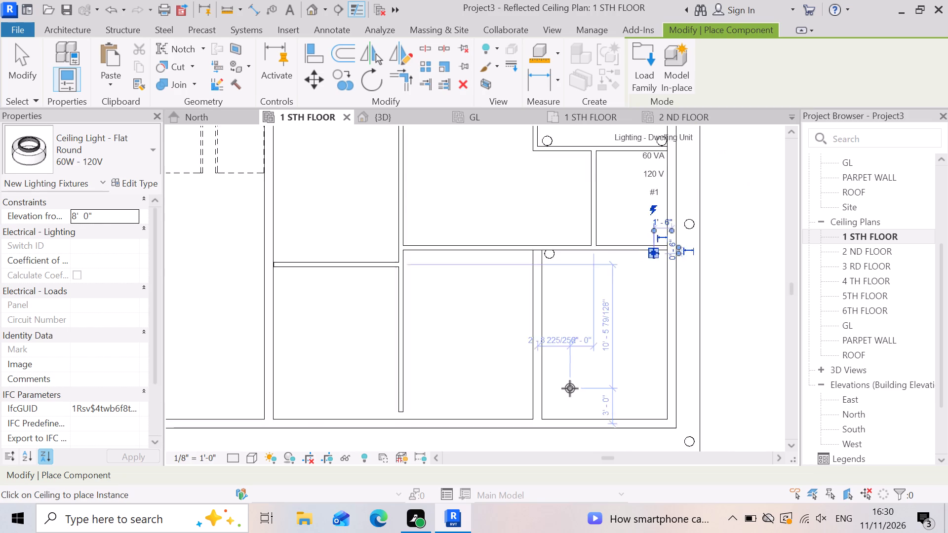
scroll(553, 419, up, 7)
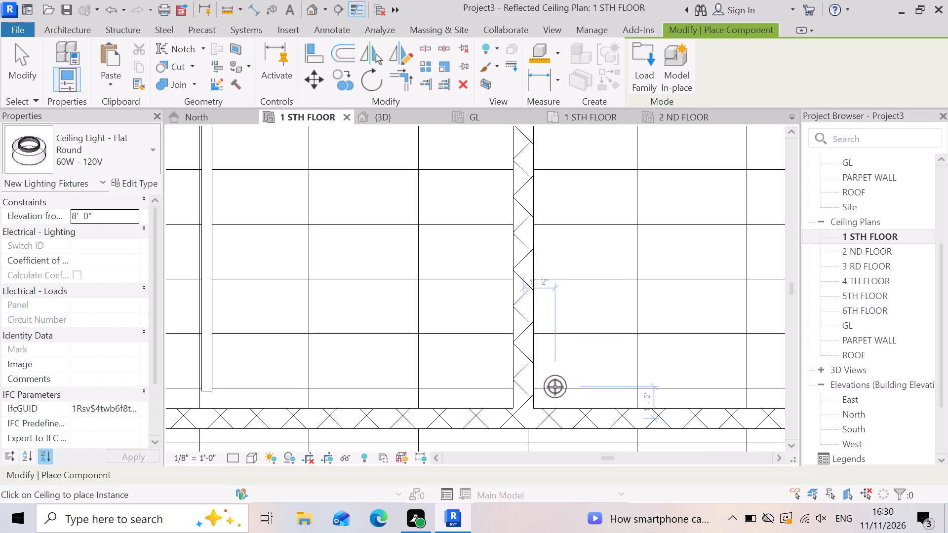
click(553, 388)
scroll(514, 400, down, 8)
scroll(599, 391, up, 3)
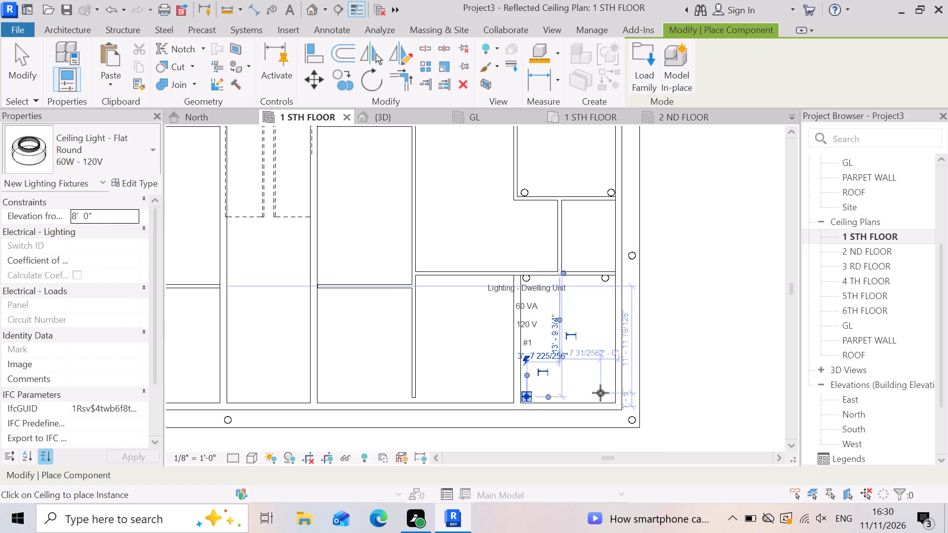
scroll(600, 393, up, 3)
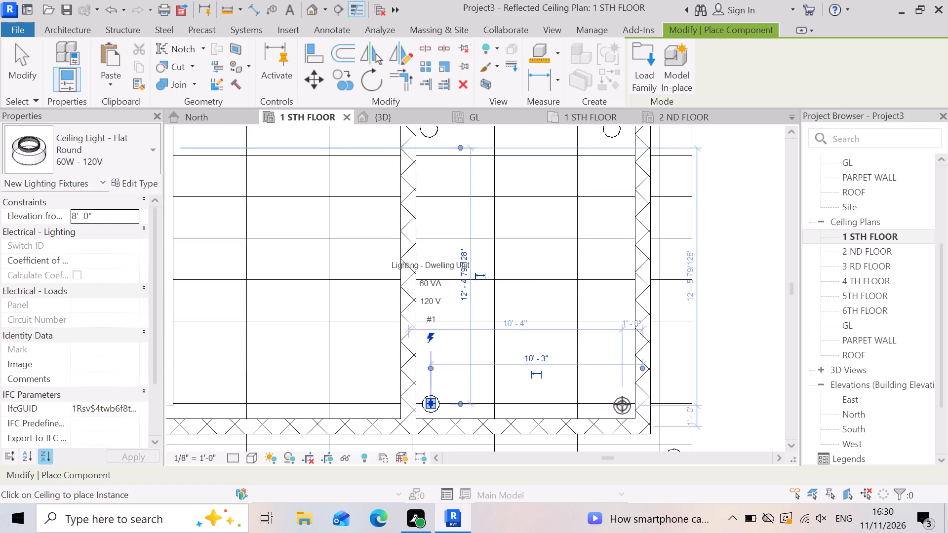
click(624, 402)
Place a Flat Round ceiling light in the northeast corner of the large room west of the stairs, about 1'-6" from the stair wall.
scroll(603, 385, down, 9)
scroll(524, 419, down, 3)
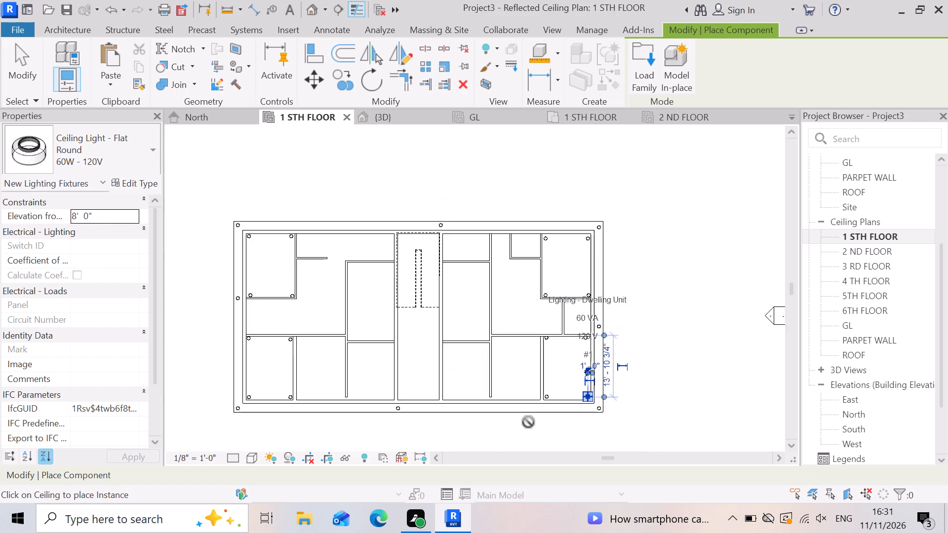
scroll(528, 422, down, 1)
scroll(463, 293, up, 5)
scroll(390, 268, up, 4)
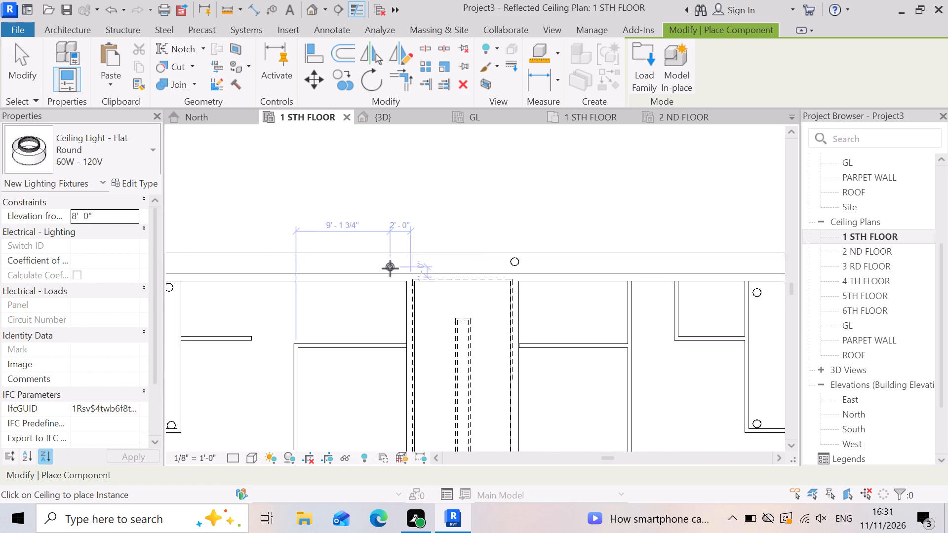
scroll(441, 327, down, 7)
scroll(393, 386, up, 3)
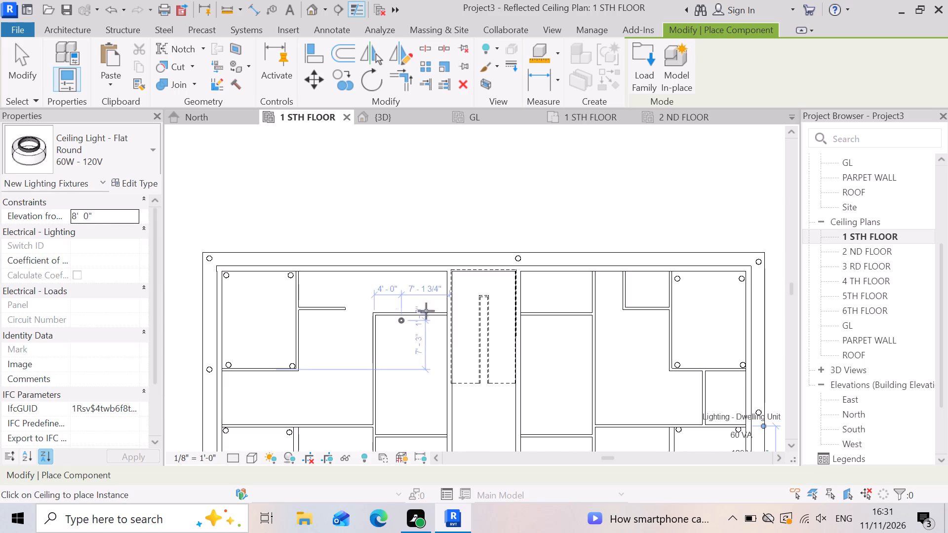
click(439, 319)
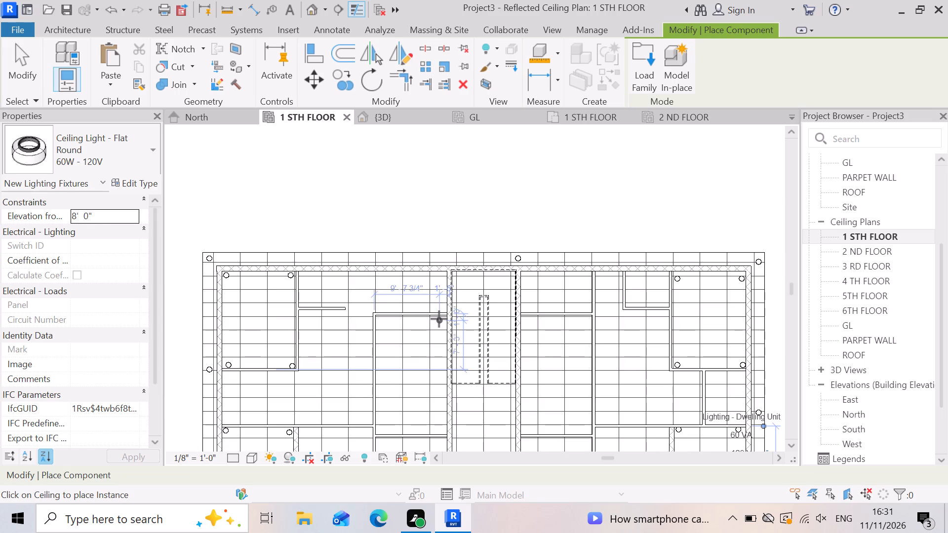
Place four Flat Round ceiling lights in the large room east of the stairs, one near each corner, about 1'-6" to 2'-0" from the walls.
click(530, 322)
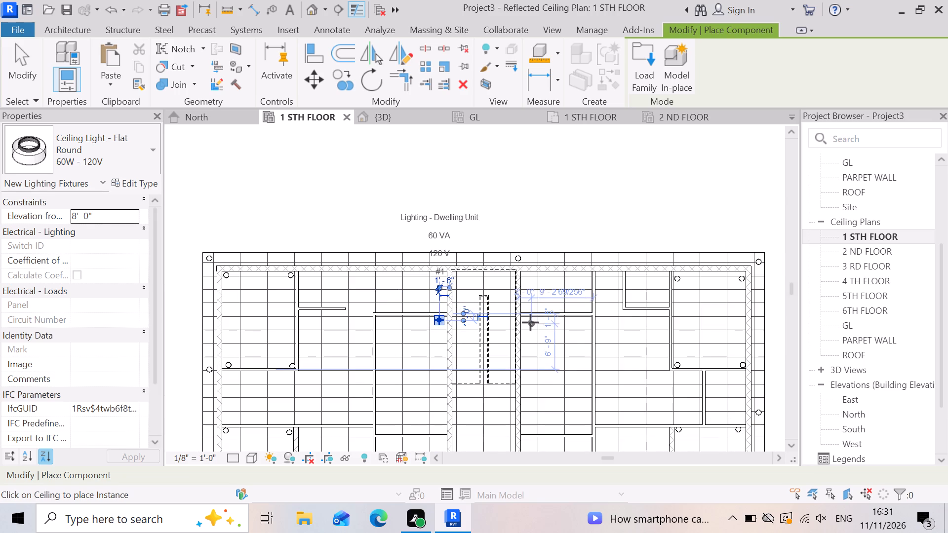
scroll(577, 328, up, 2)
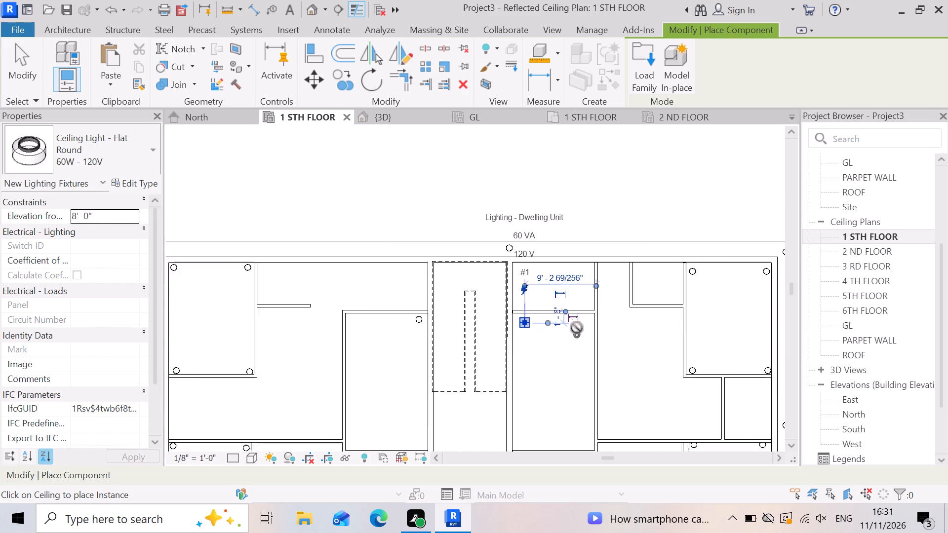
scroll(577, 328, up, 3)
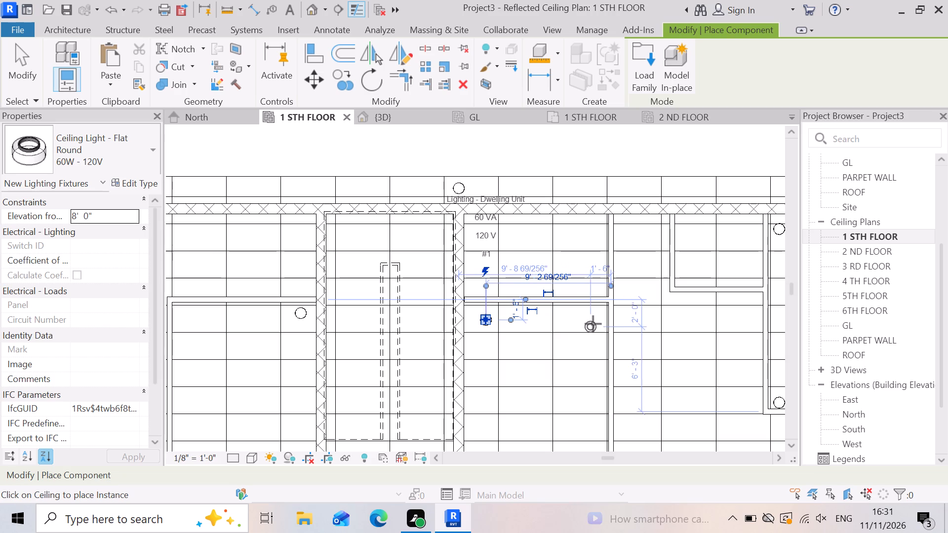
click(592, 323)
scroll(557, 311, down, 8)
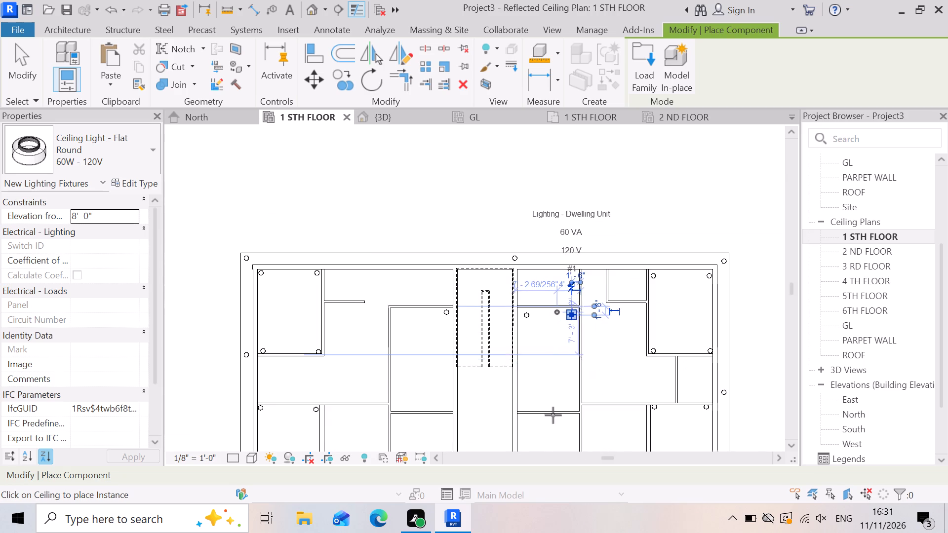
scroll(548, 419, up, 6)
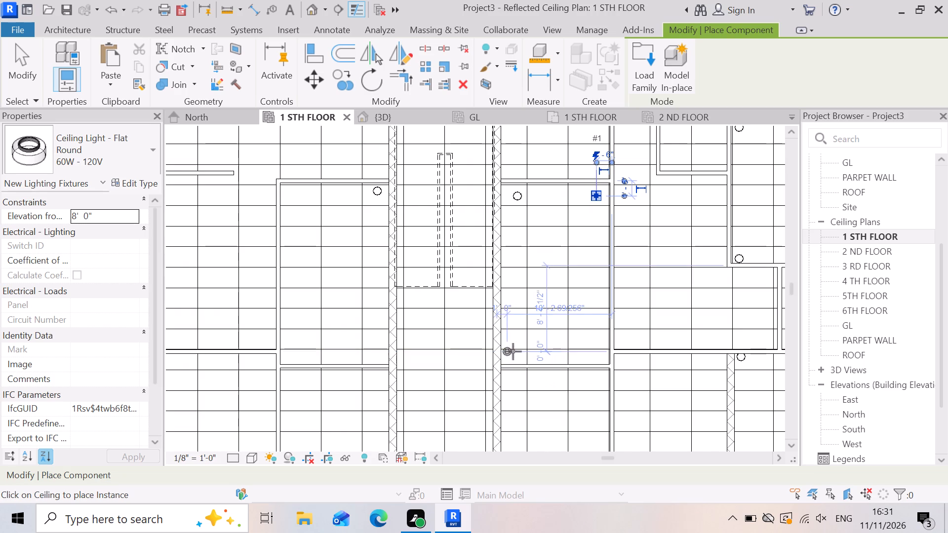
click(515, 352)
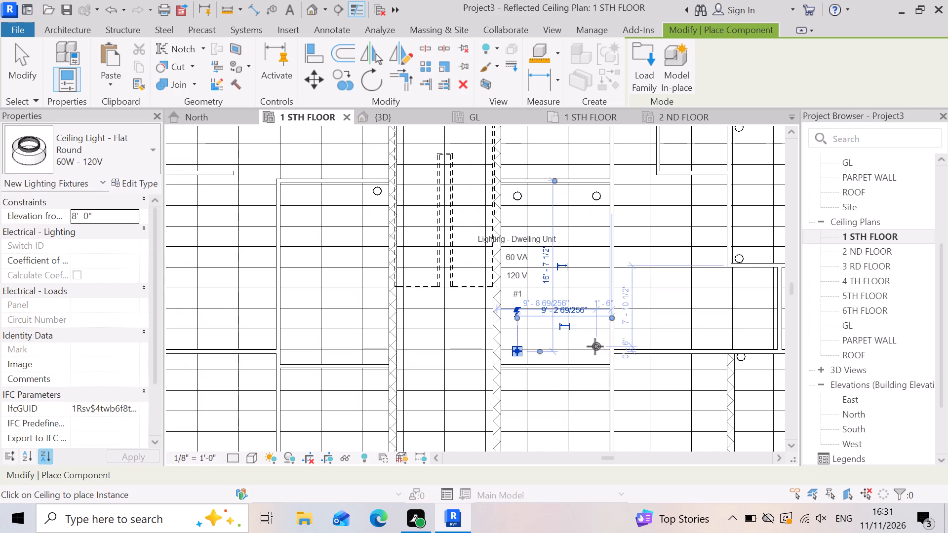
click(594, 353)
Place three Flat Round ceiling lights in the remaining corners of the large room west of the stairs, about 1'-0" from its side walls.
scroll(594, 364, down, 6)
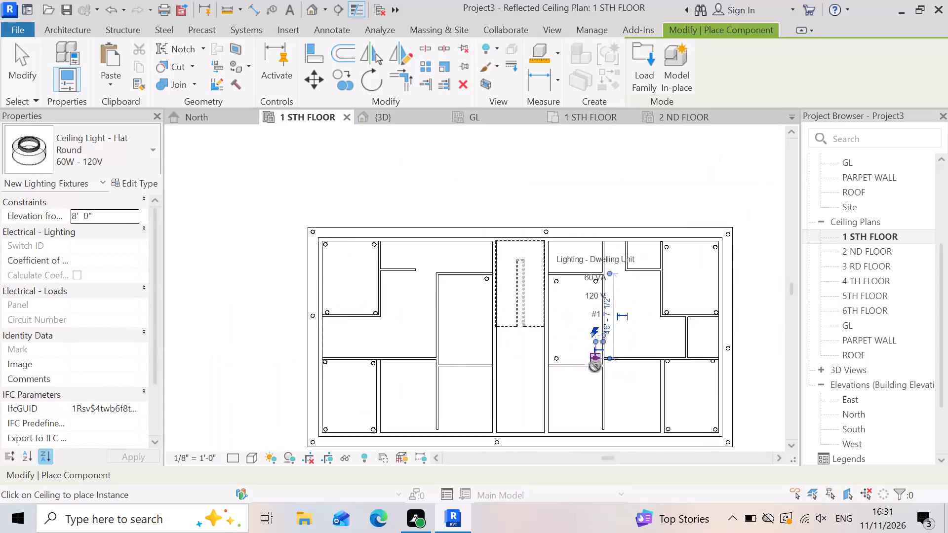
scroll(479, 339, up, 2)
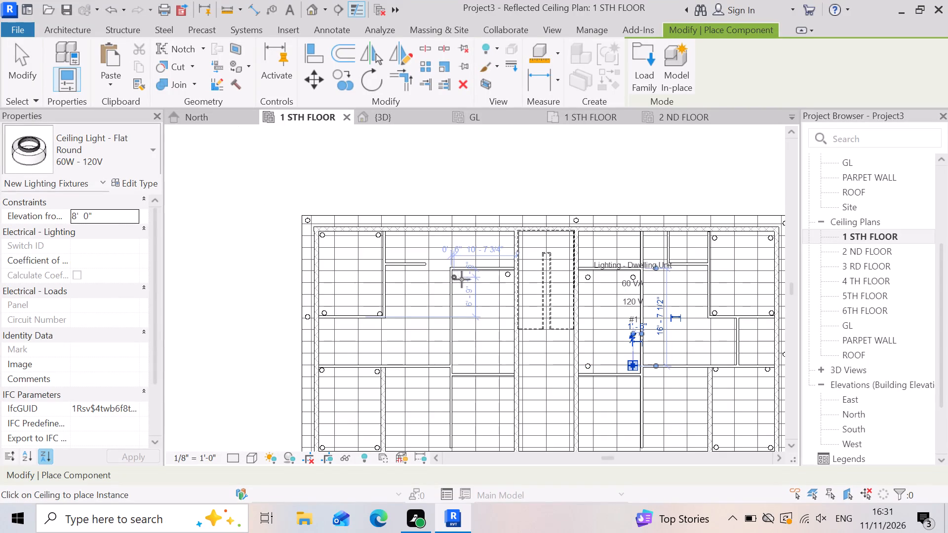
click(458, 275)
scroll(490, 376, up, 6)
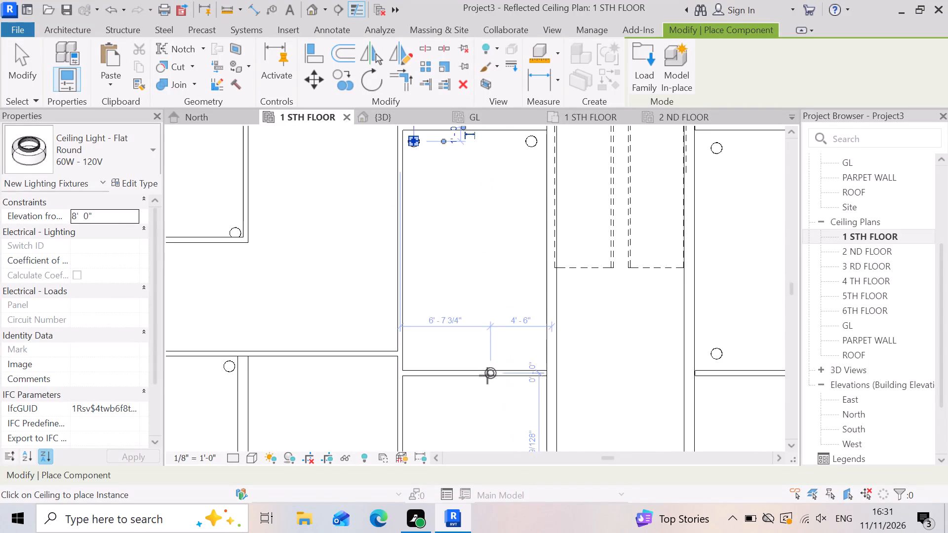
click(416, 359)
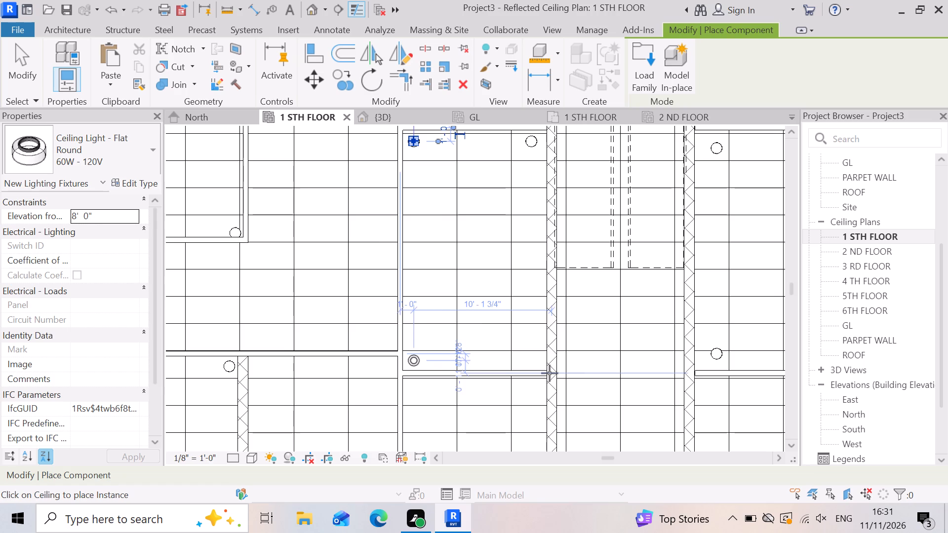
click(538, 361)
scroll(515, 338, down, 6)
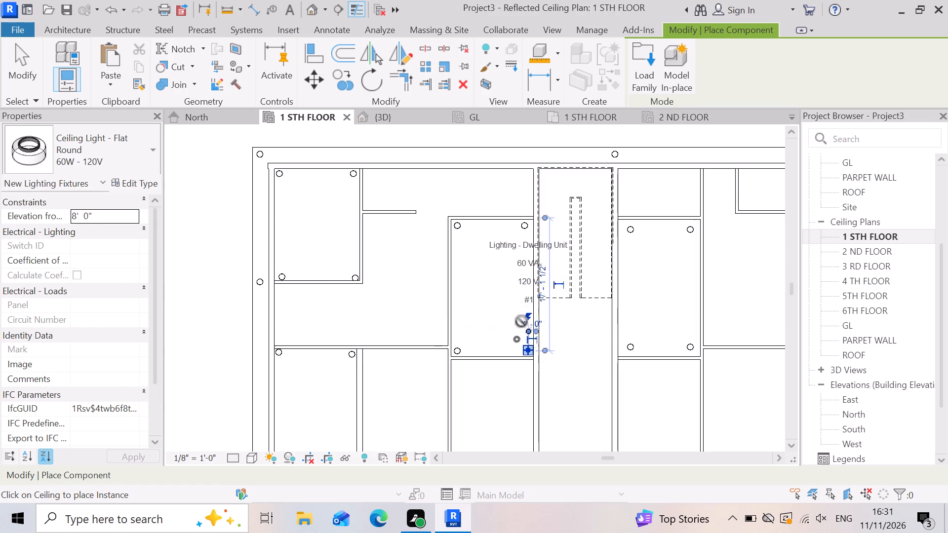
scroll(521, 321, down, 3)
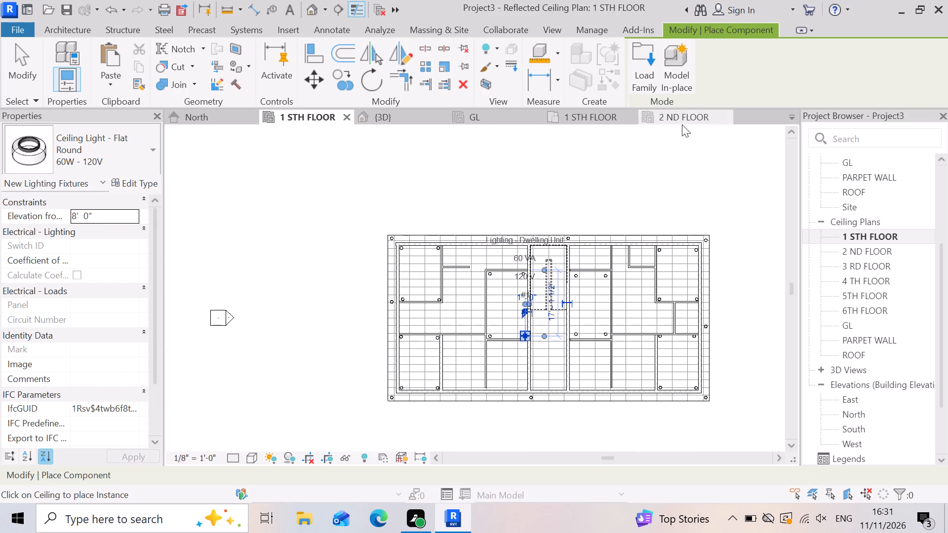
Open the 1 STH FLOOR floor plan and examine the building's outer edges and the 2' x 4' ACT System ceiling outline at the northwest corner.
scroll(889, 316, up, 2)
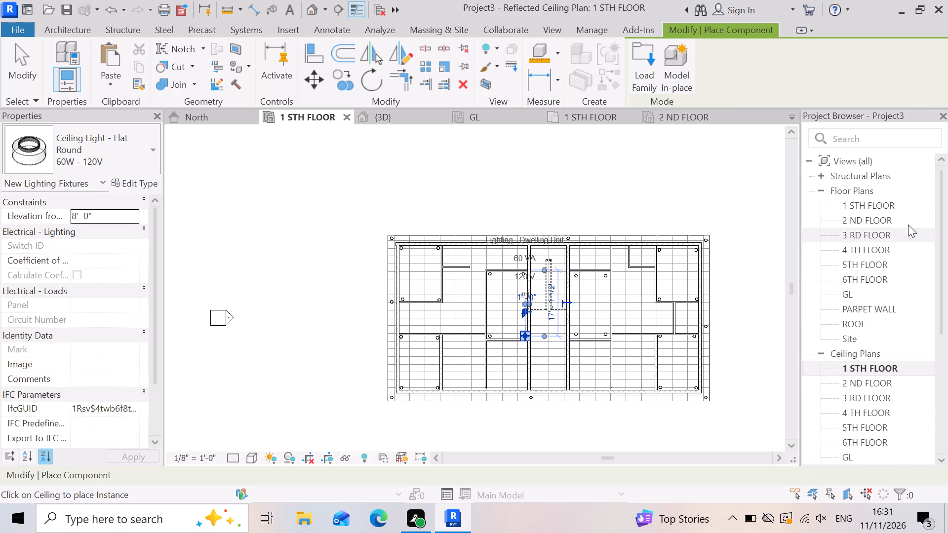
double_click(899, 220)
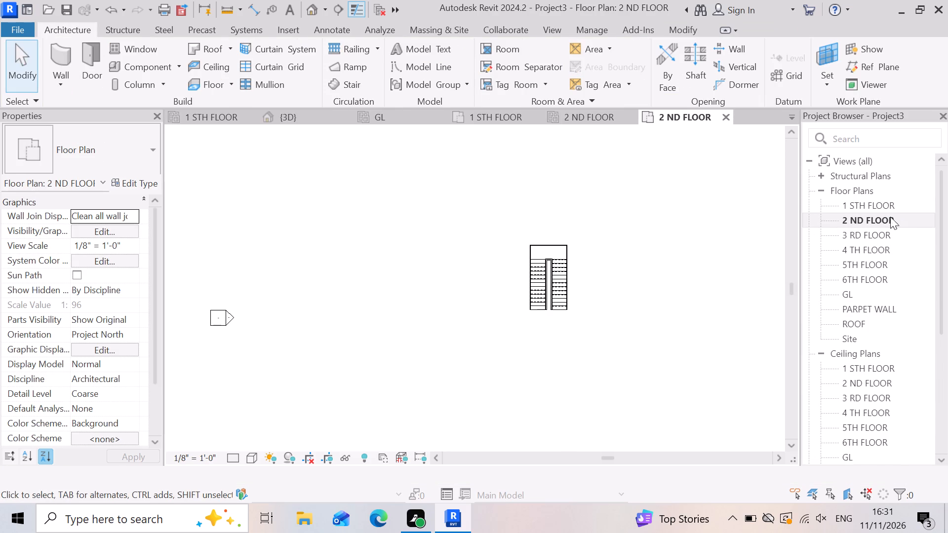
double_click(893, 202)
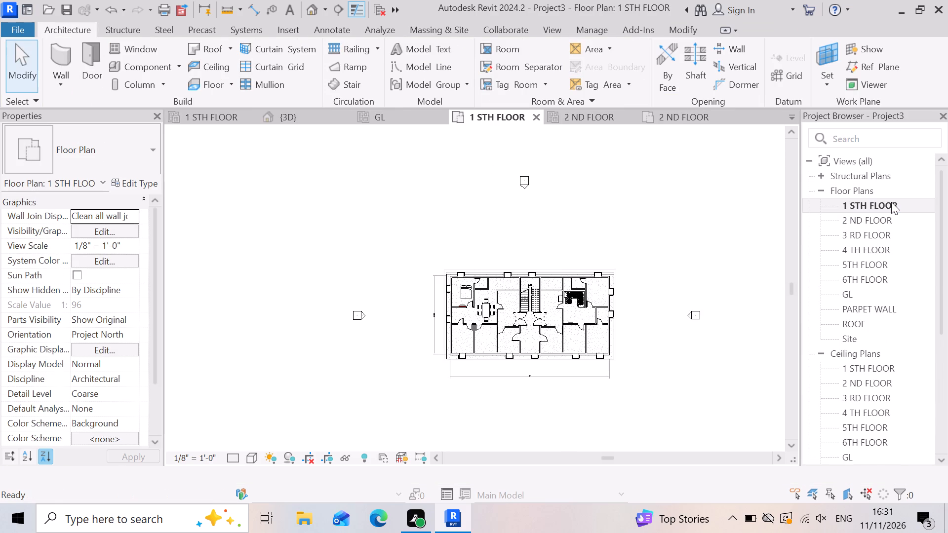
scroll(469, 384, up, 4)
scroll(592, 395, up, 3)
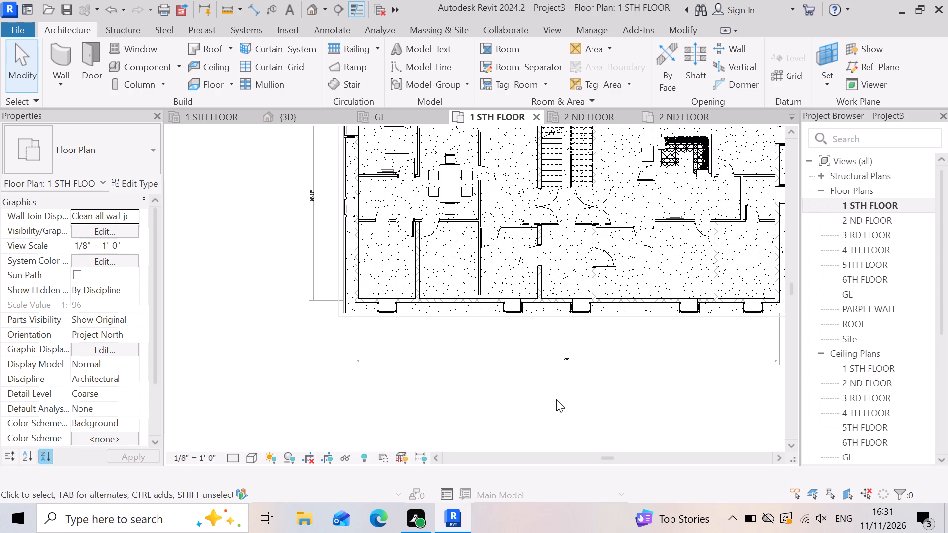
key(Escape)
scroll(564, 380, up, 6)
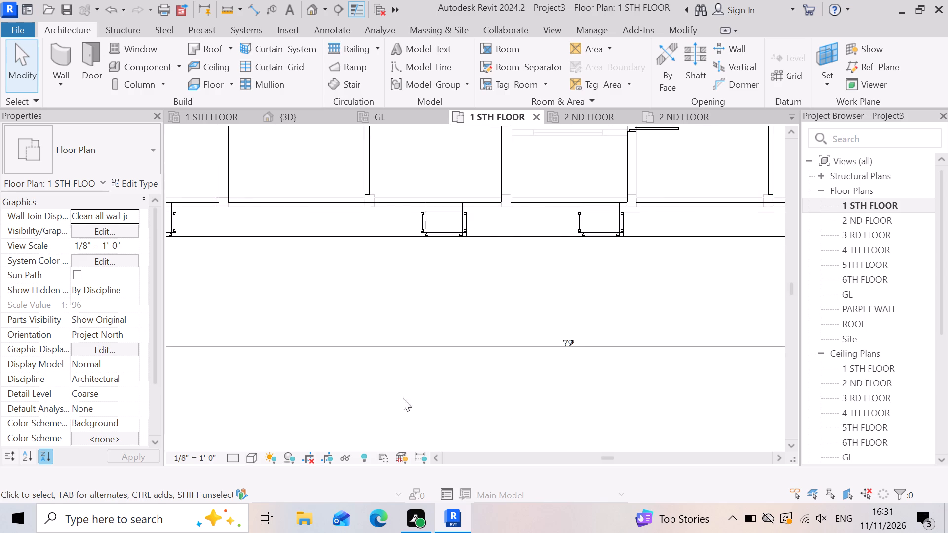
scroll(491, 376, down, 4)
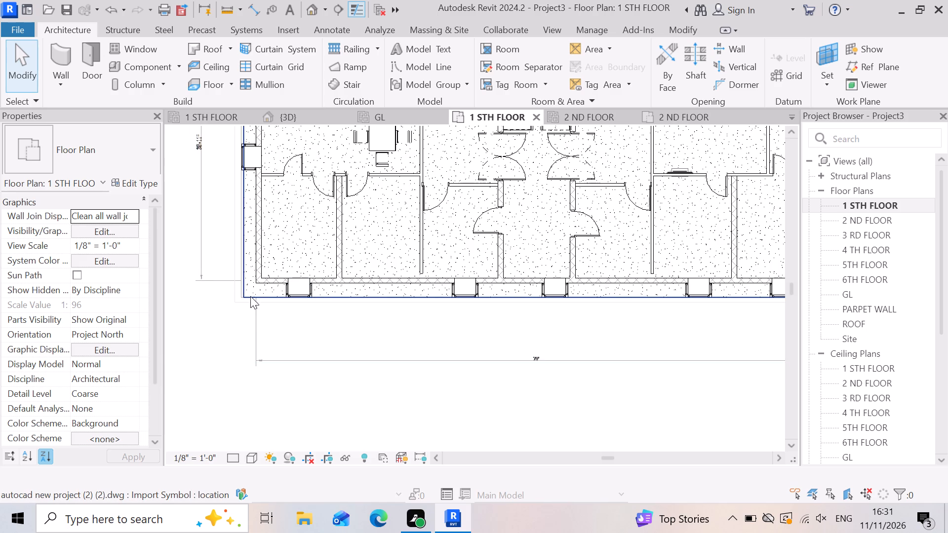
scroll(449, 382, down, 8)
scroll(419, 269, up, 5)
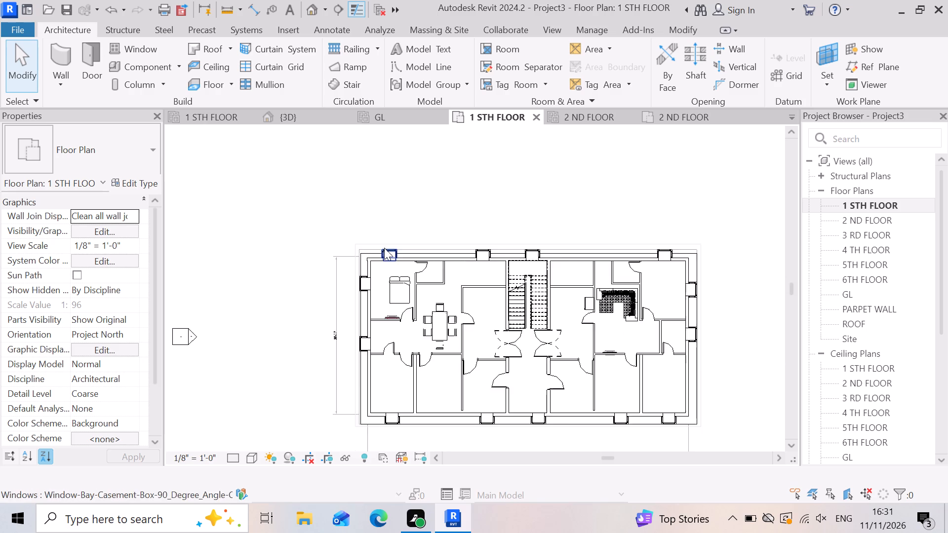
scroll(384, 248, up, 12)
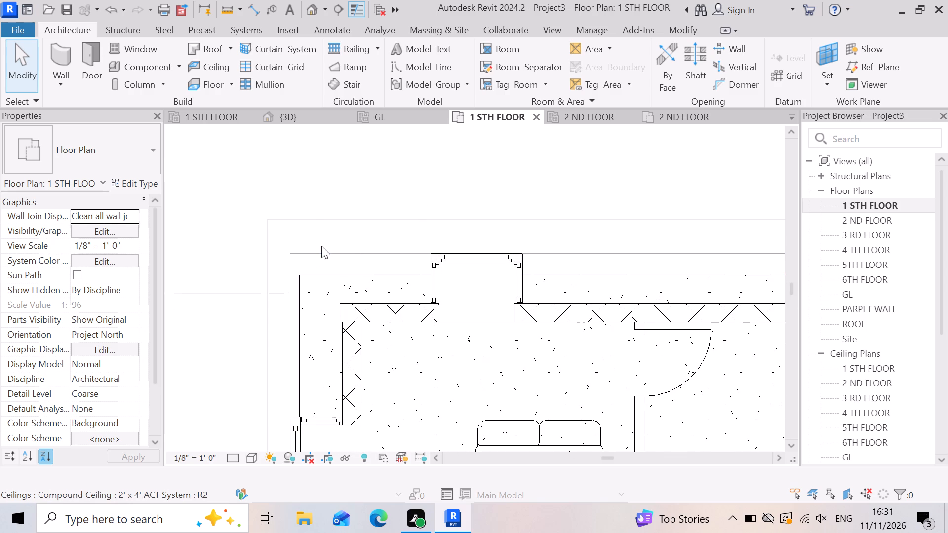
click(323, 252)
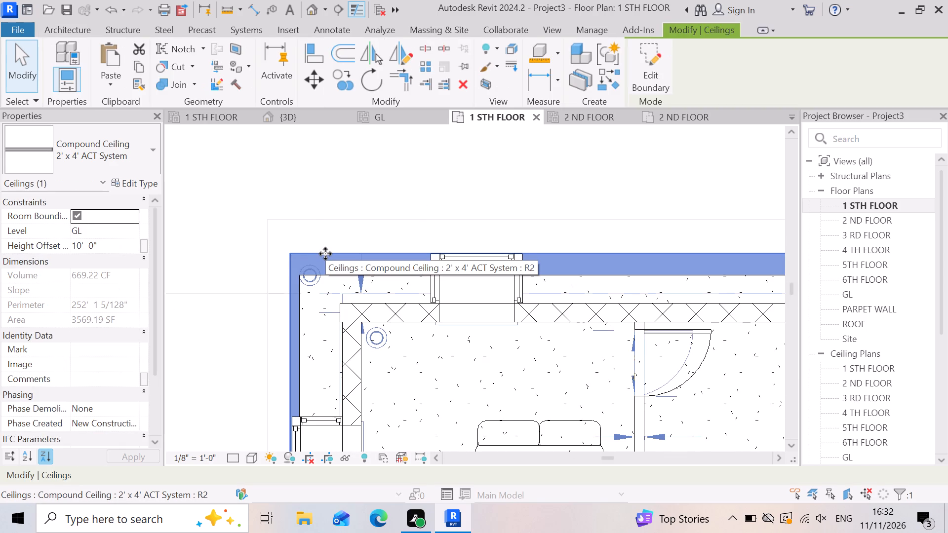
scroll(325, 254, down, 13)
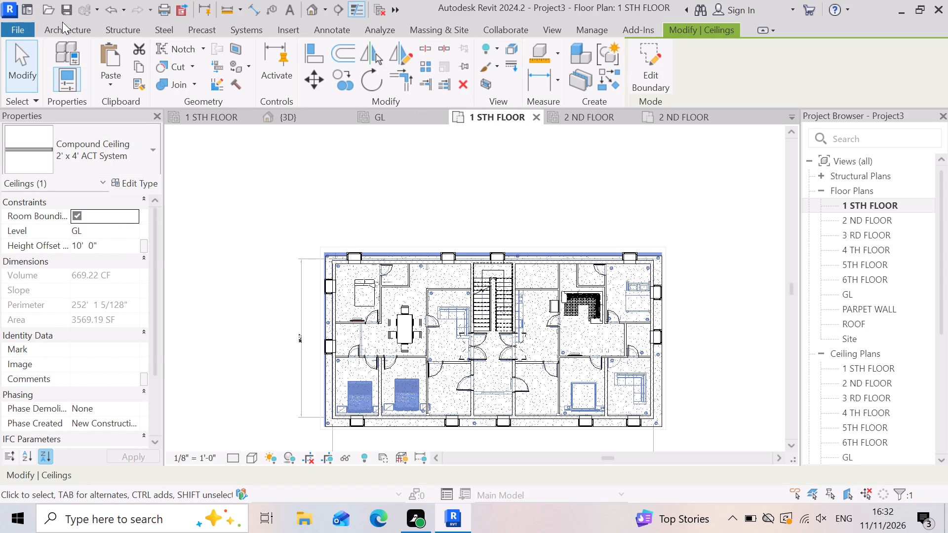
Create an LW Concrete on Metal Deck floor on 1 STH FLOOR from a rectangular boundary around the whole overhang, about 3668 SF.
click(49, 26)
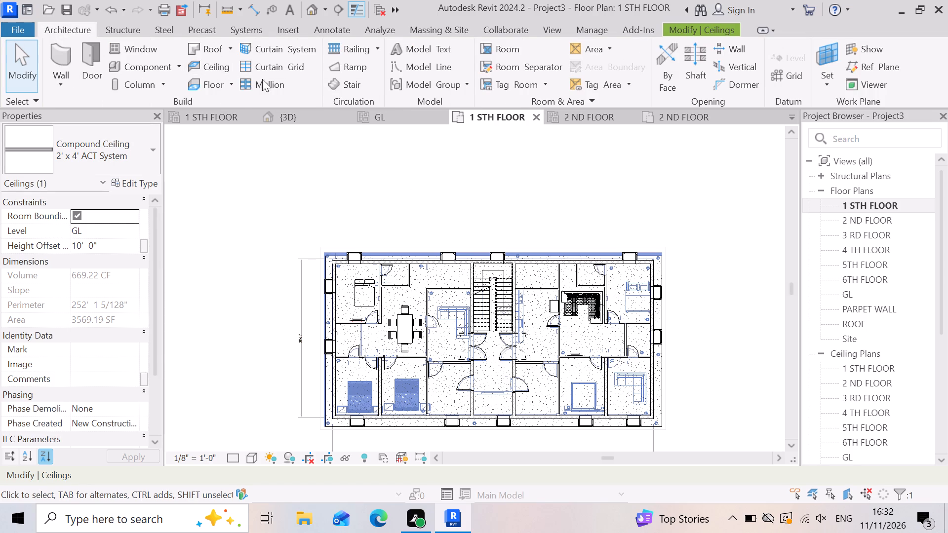
click(210, 87)
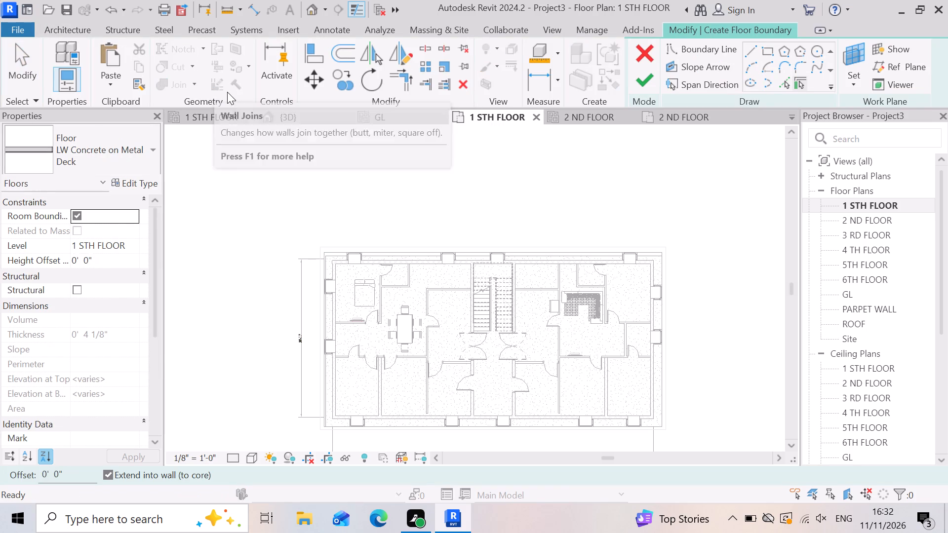
click(766, 51)
scroll(329, 322, up, 3)
scroll(306, 226, up, 3)
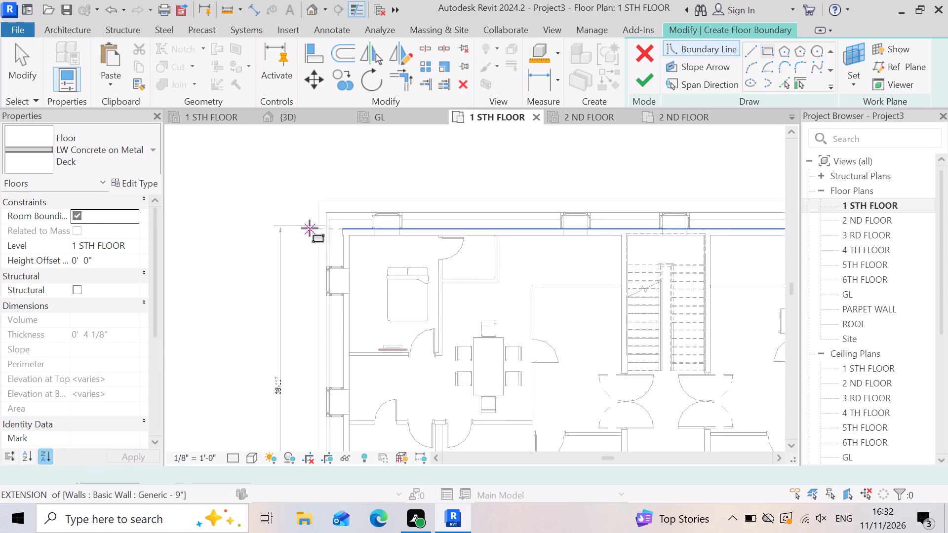
scroll(310, 228, up, 5)
click(340, 206)
scroll(339, 206, down, 5)
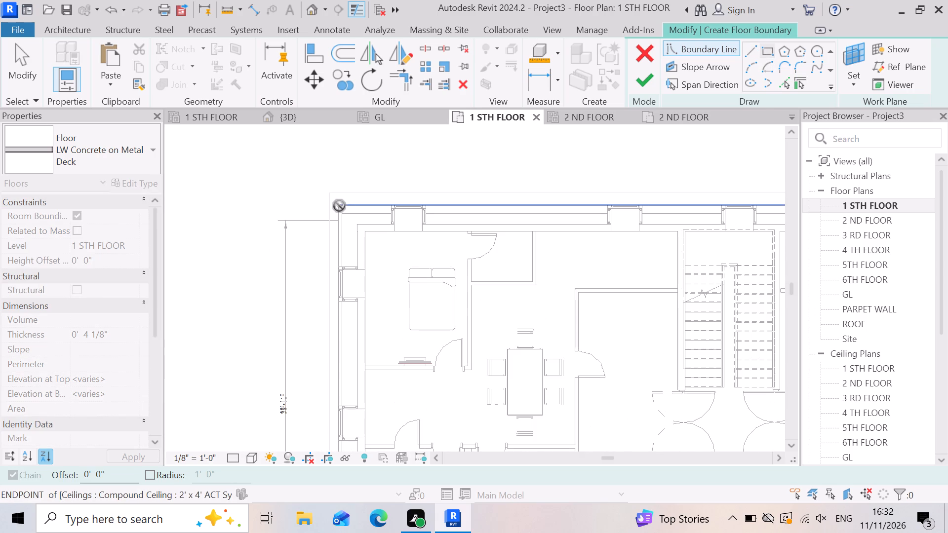
scroll(387, 238, down, 10)
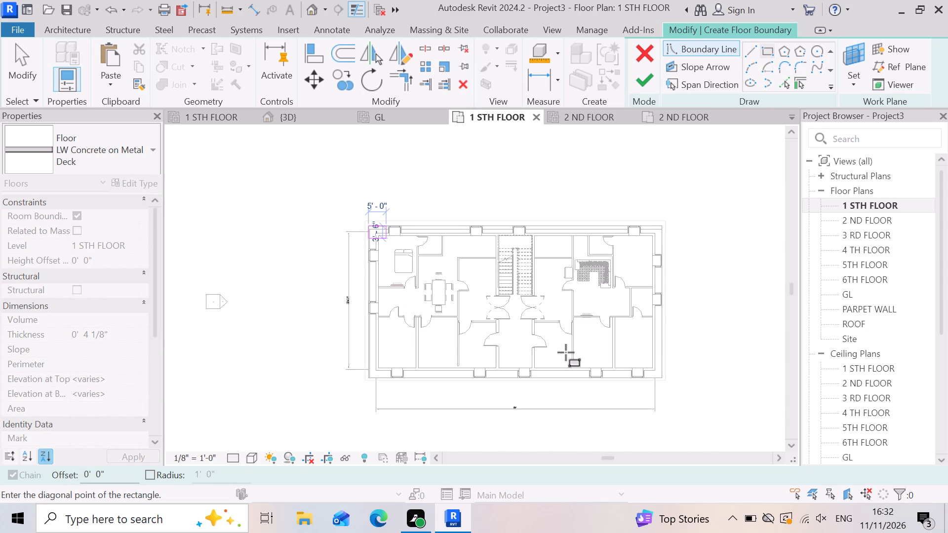
scroll(574, 344, up, 9)
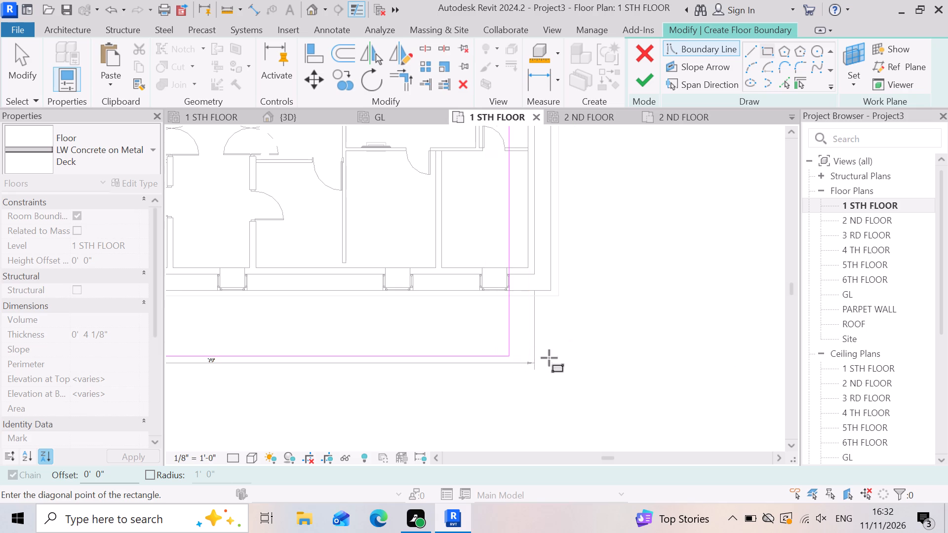
scroll(561, 356, down, 4)
scroll(567, 317, up, 5)
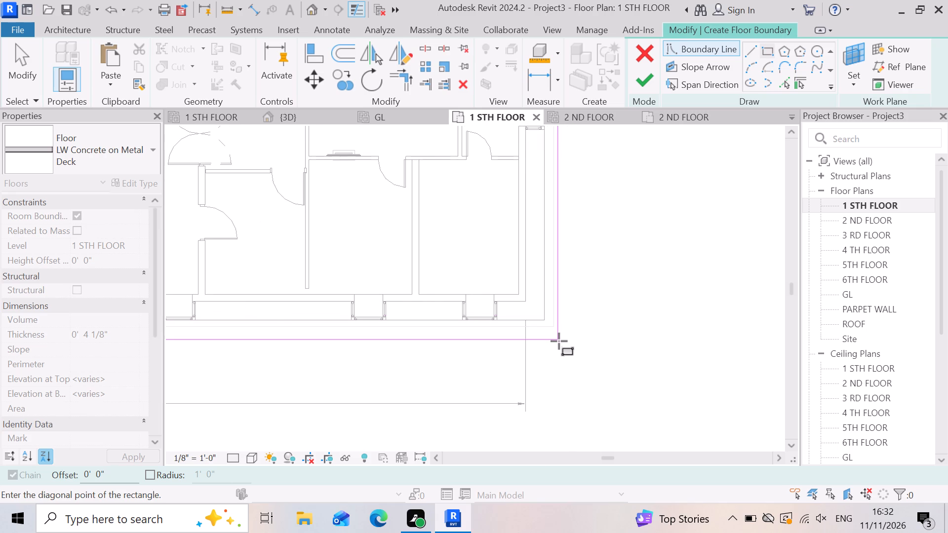
scroll(554, 334, up, 6)
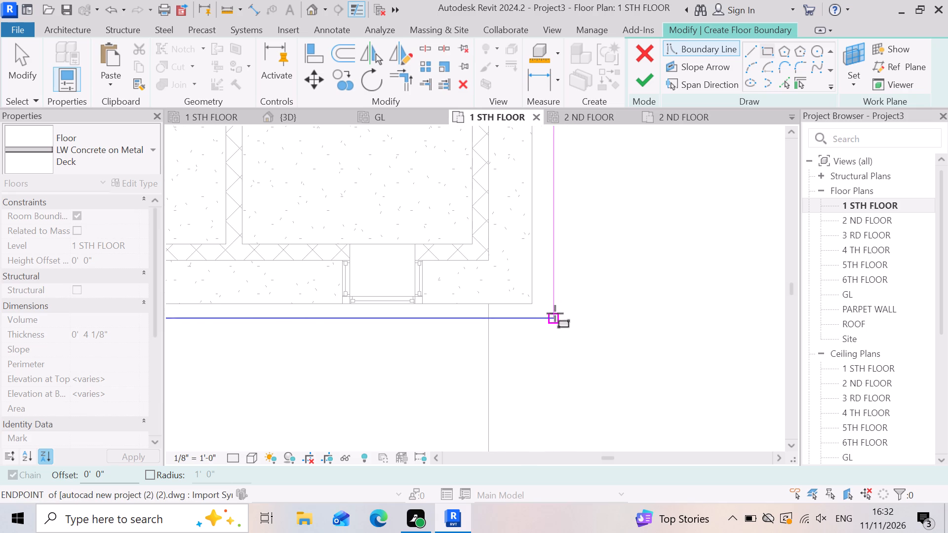
scroll(555, 315, down, 7)
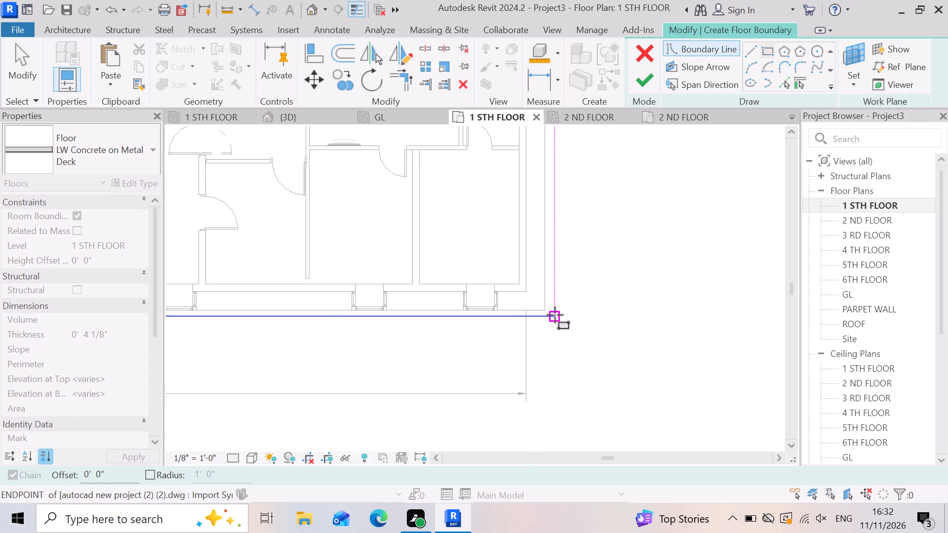
scroll(555, 315, down, 6)
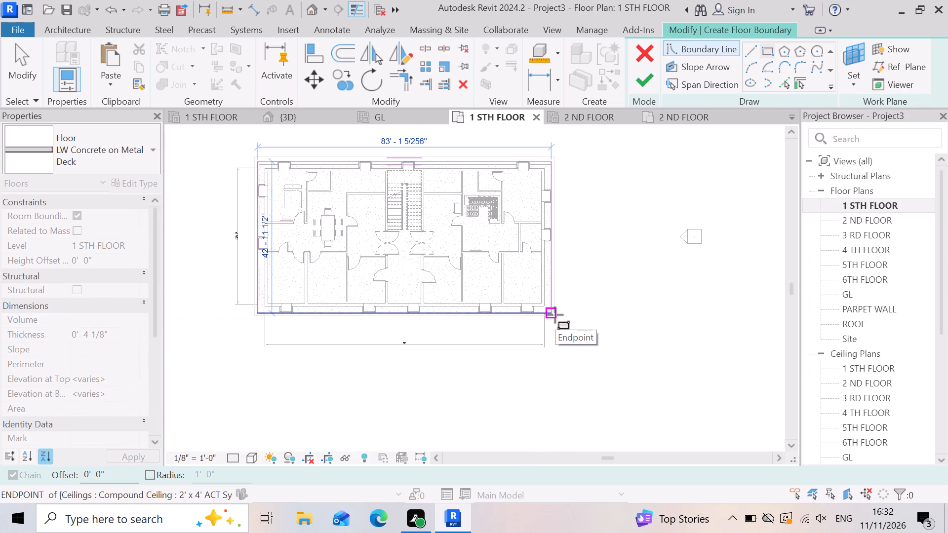
scroll(555, 315, up, 6)
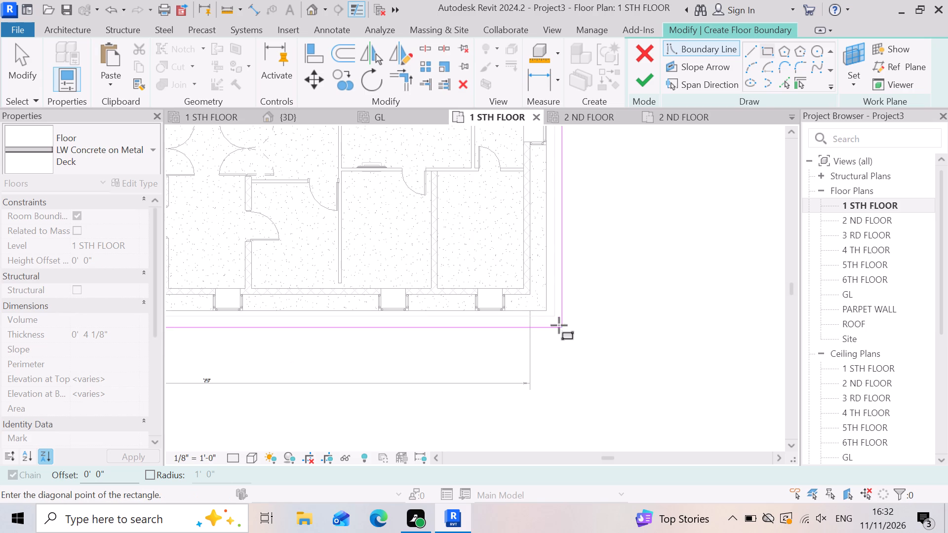
scroll(558, 321, up, 5)
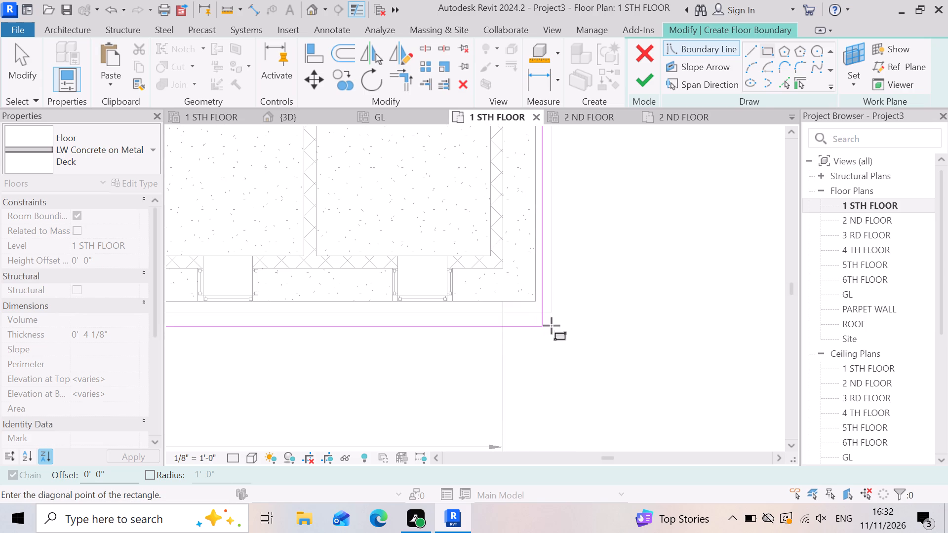
click(553, 312)
scroll(571, 329, down, 8)
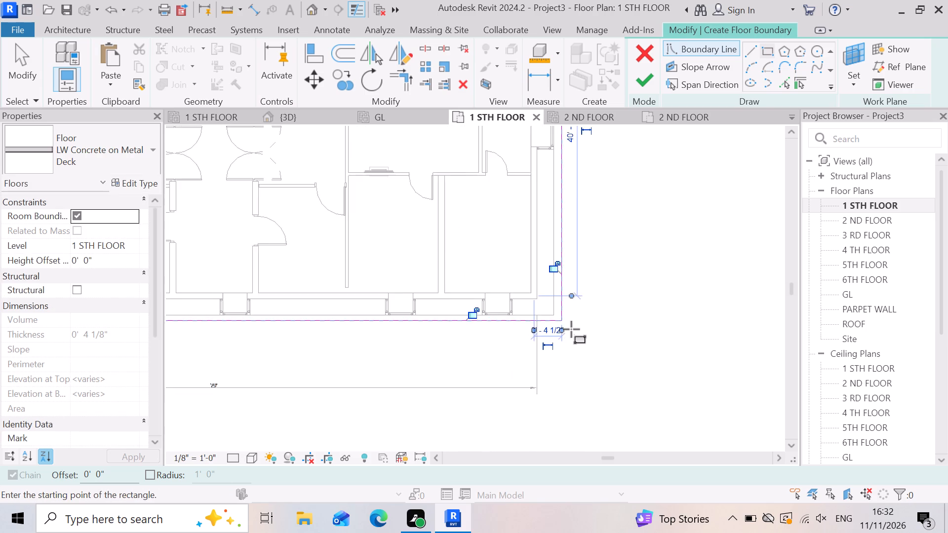
click(637, 78)
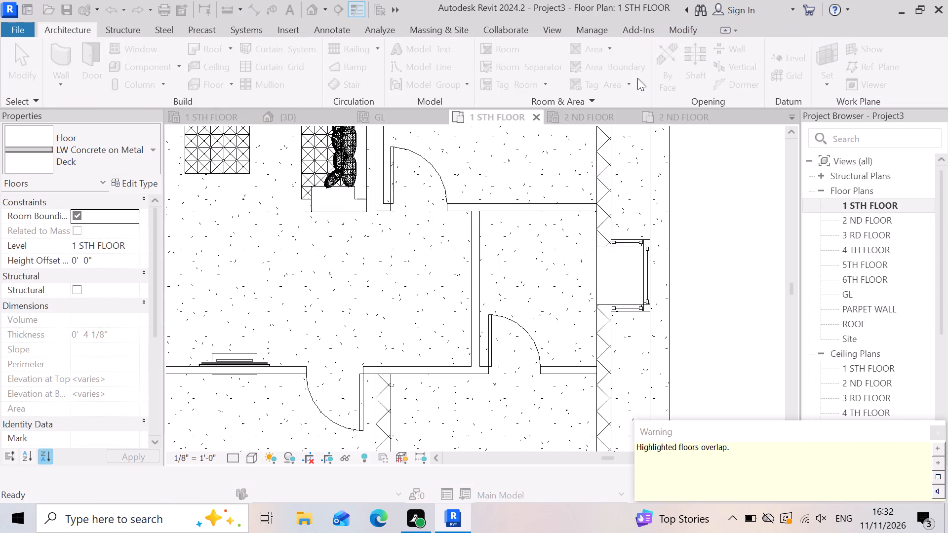
click(527, 271)
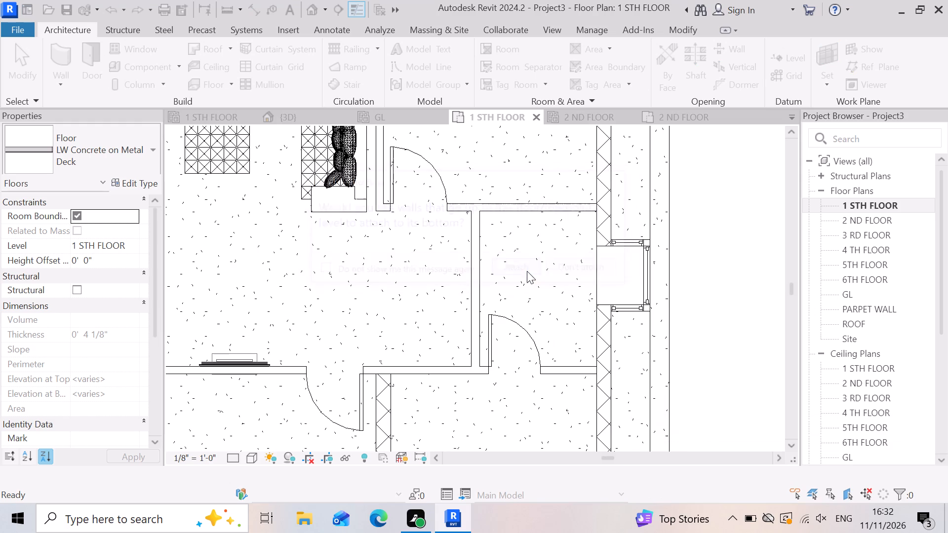
scroll(580, 293, down, 8)
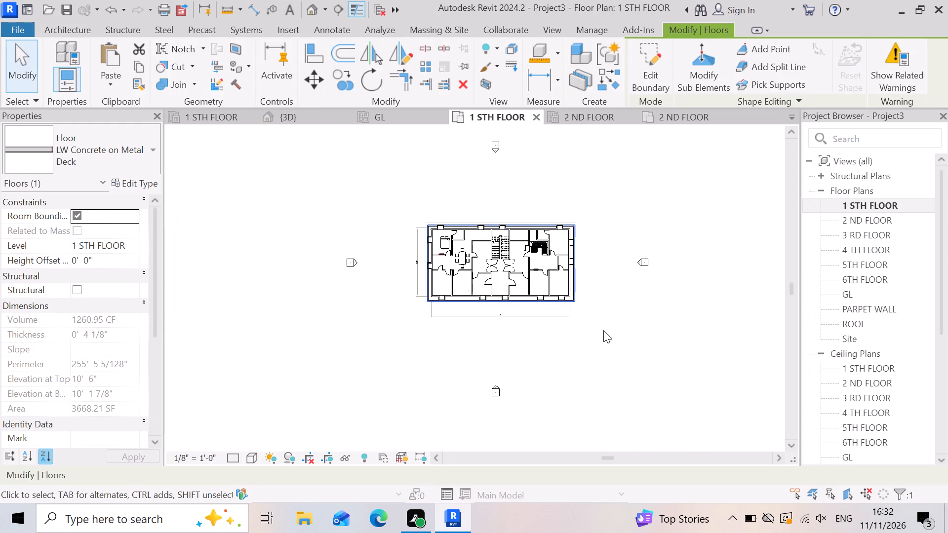
click(603, 330)
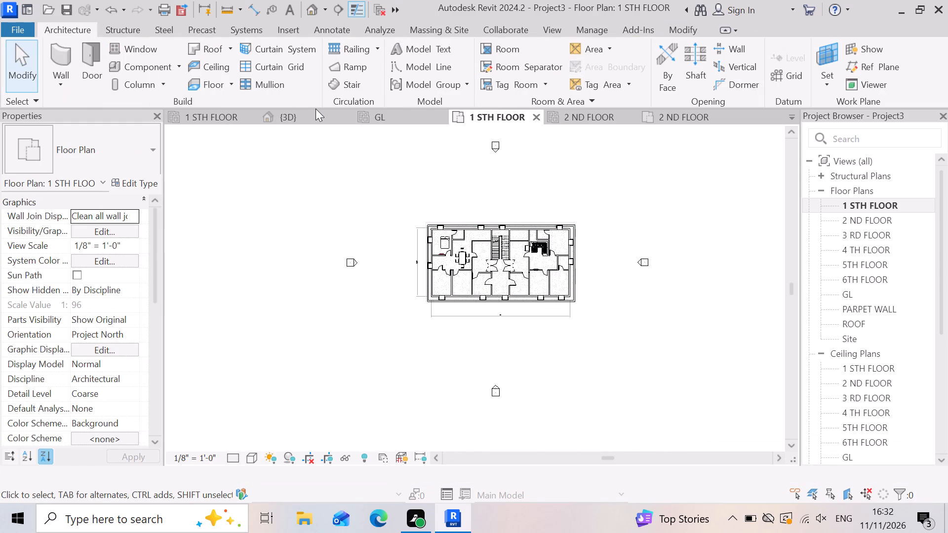
Switch to the 3D view and examine the two storeys, the slab edge between them and the top ceiling overhang.
click(318, 120)
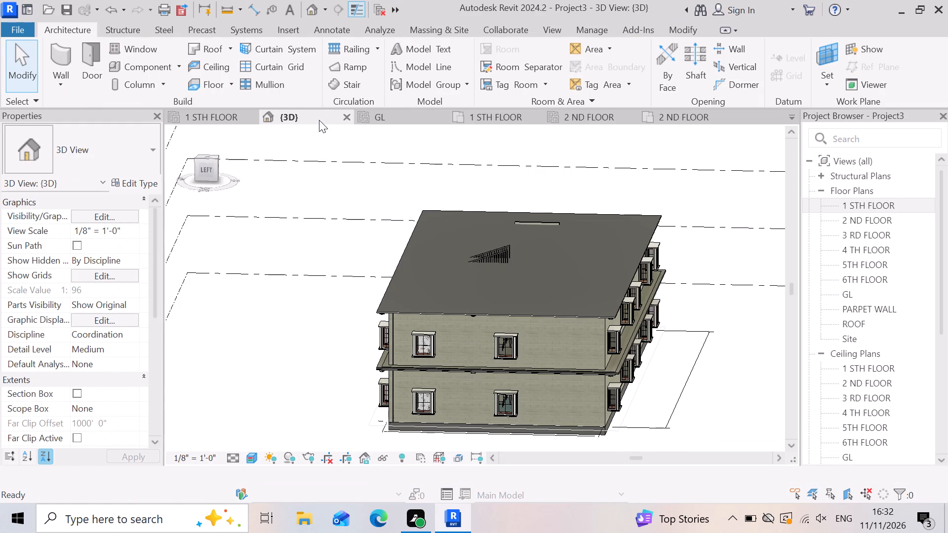
scroll(429, 373, up, 3)
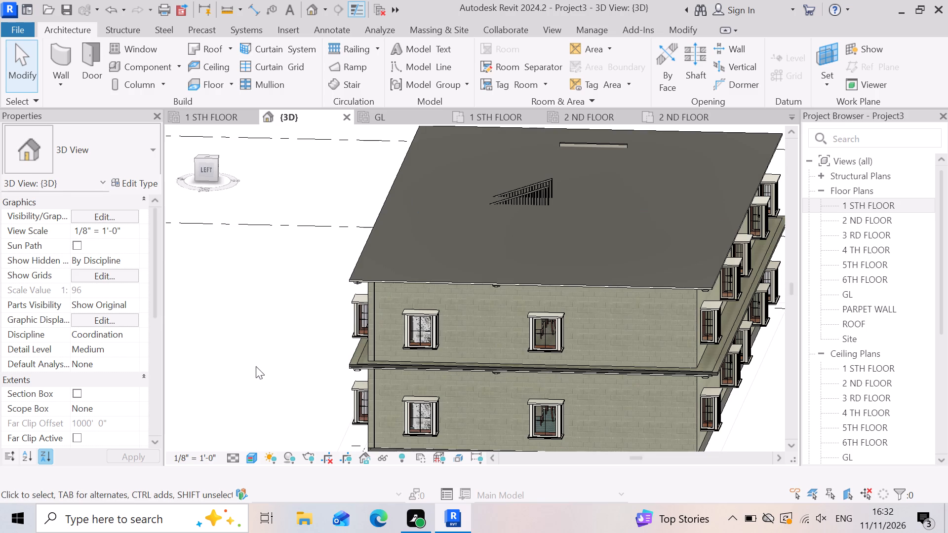
scroll(545, 307, up, 2)
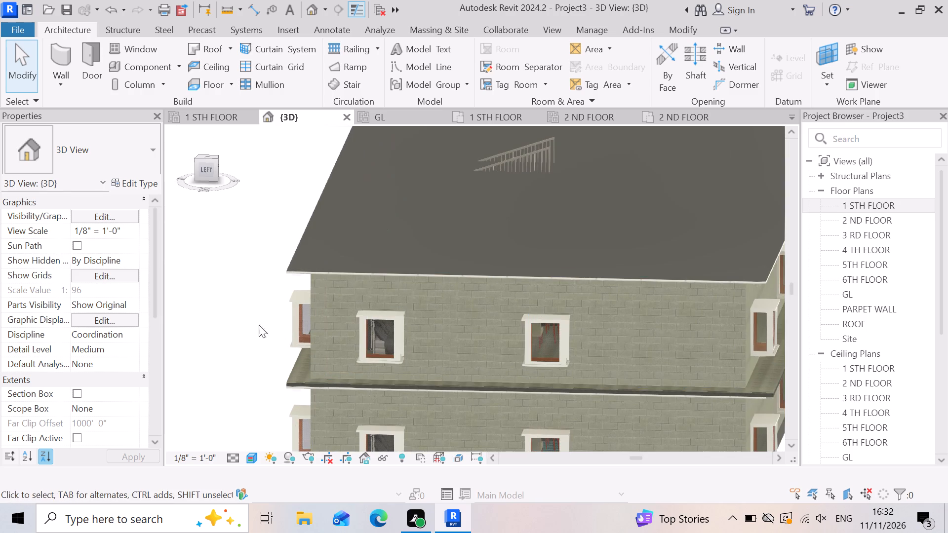
scroll(351, 266, up, 4)
scroll(515, 251, up, 1)
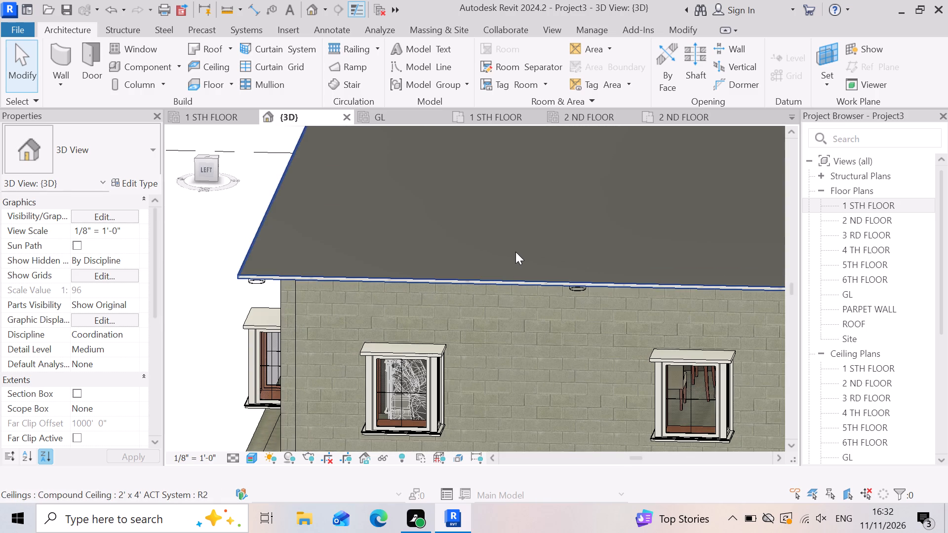
scroll(515, 252, up, 2)
scroll(370, 276, down, 15)
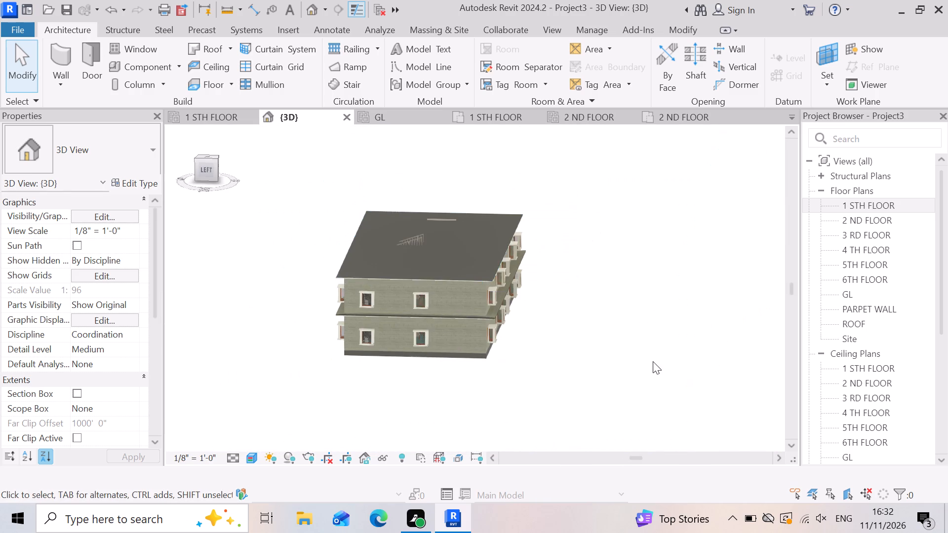
click(638, 352)
scroll(402, 271, up, 4)
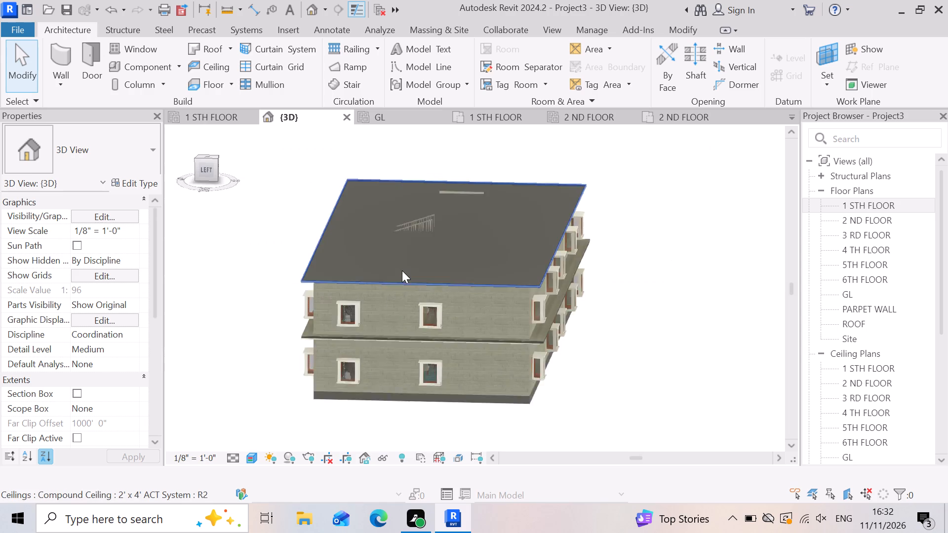
scroll(402, 270, up, 5)
scroll(505, 299, down, 8)
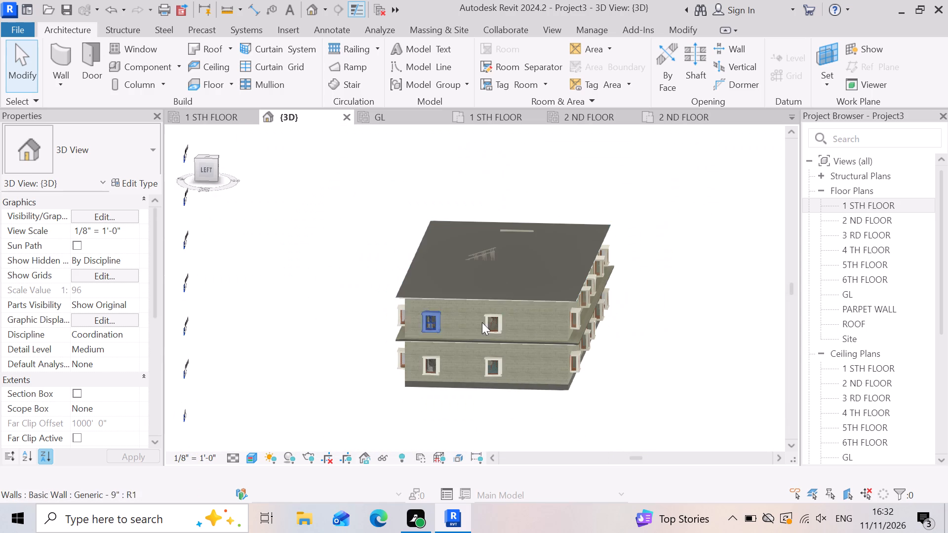
scroll(623, 343, up, 3)
scroll(624, 290, down, 3)
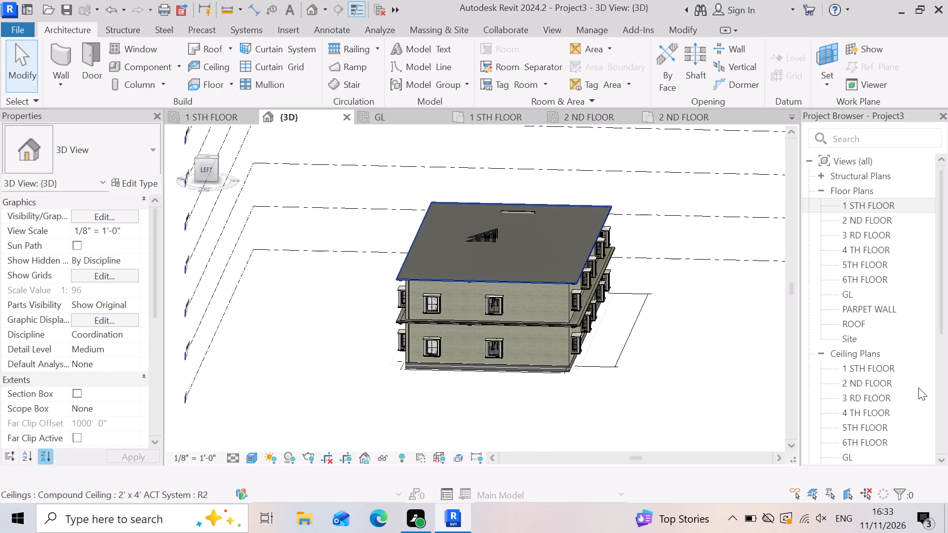
scroll(461, 263, up, 5)
scroll(568, 331, down, 3)
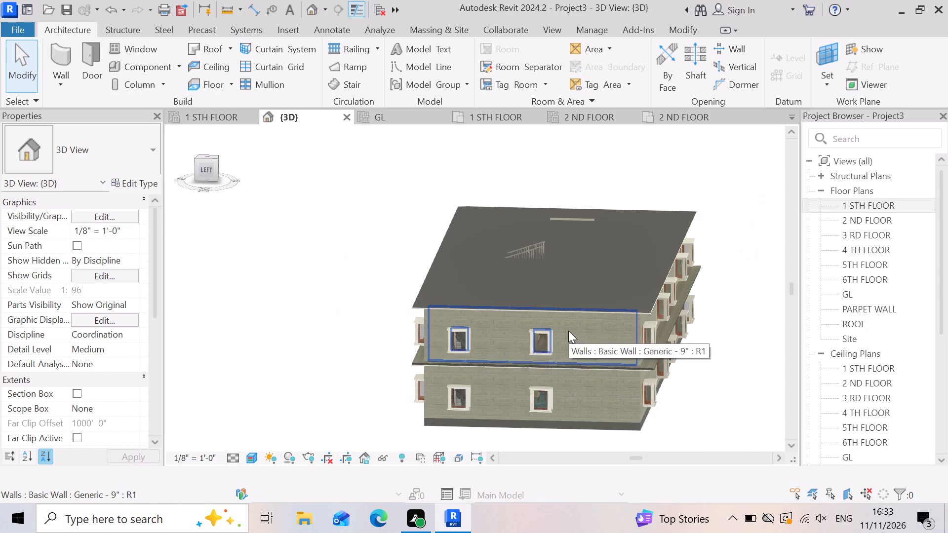
scroll(768, 389, up, 6)
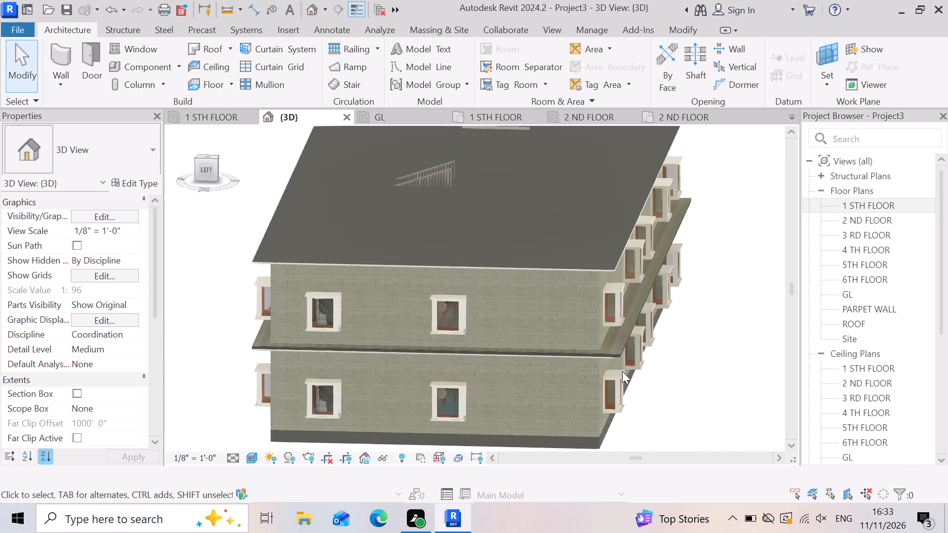
scroll(622, 371, up, 1)
scroll(447, 404, up, 3)
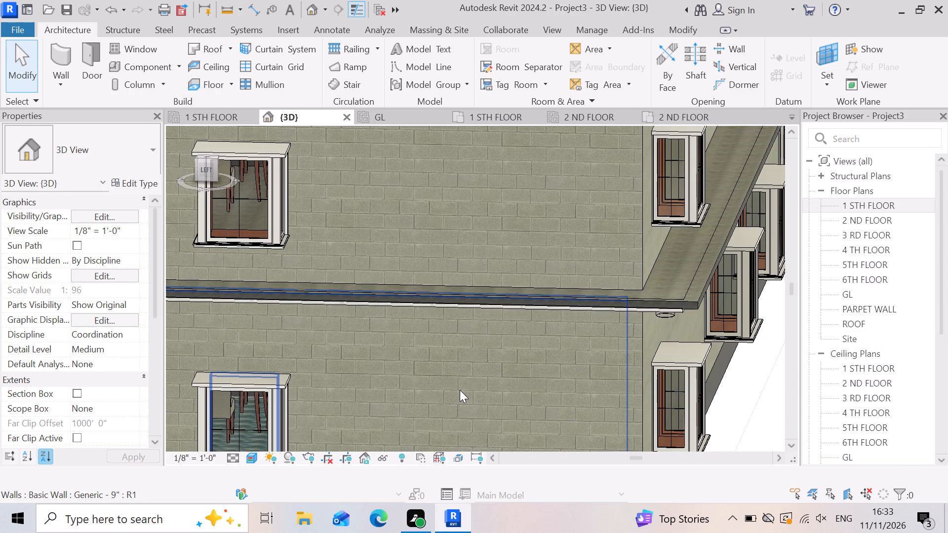
scroll(668, 346, down, 3)
scroll(625, 383, down, 3)
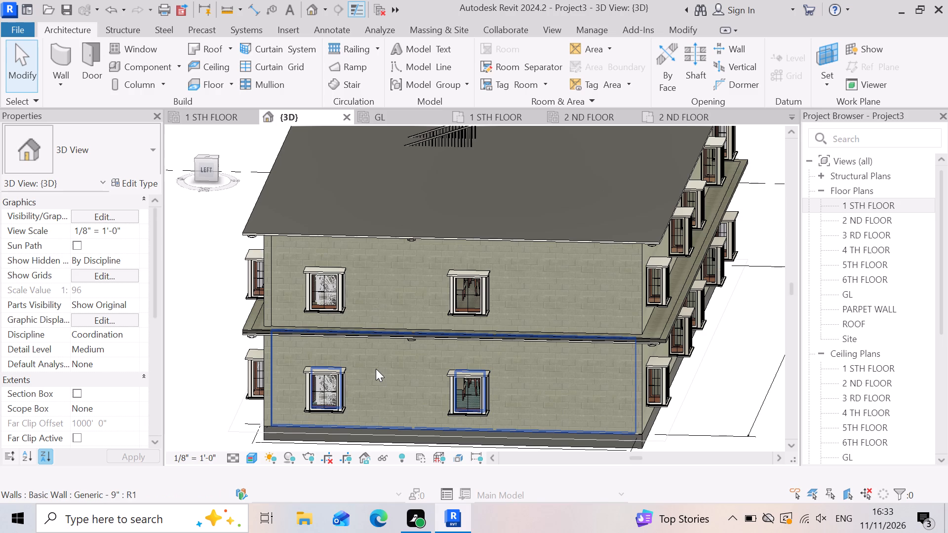
scroll(376, 369, down, 2)
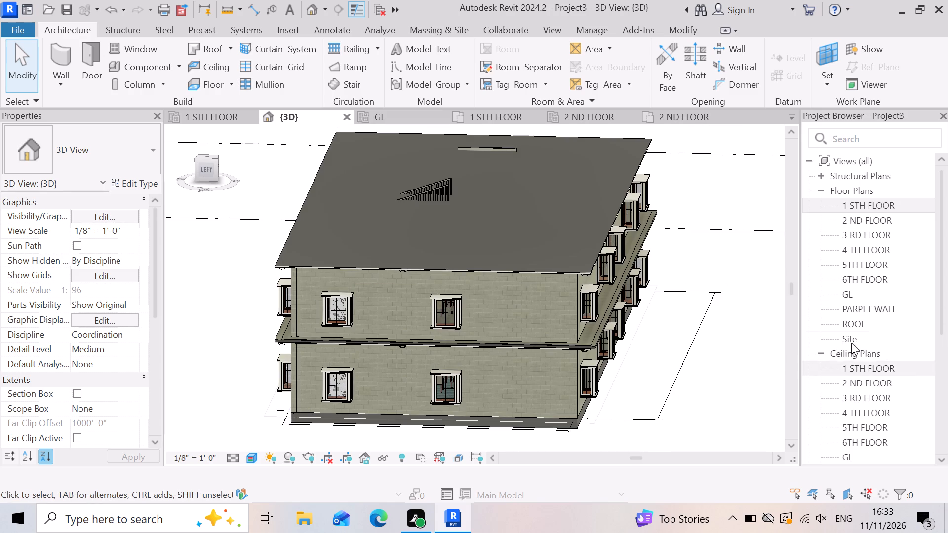
Open the North elevation and examine the two built storeys against the level lines.
scroll(844, 374, down, 4)
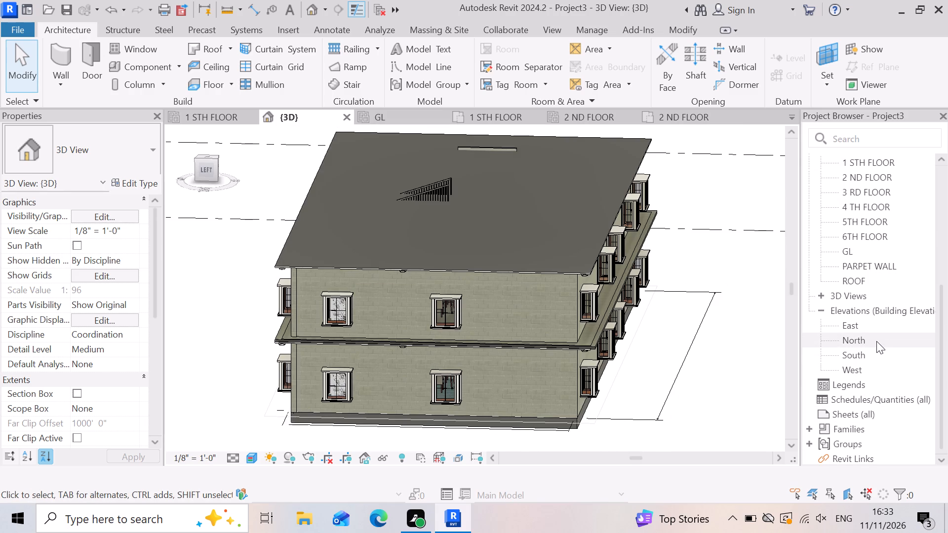
double_click(875, 341)
scroll(567, 372, down, 13)
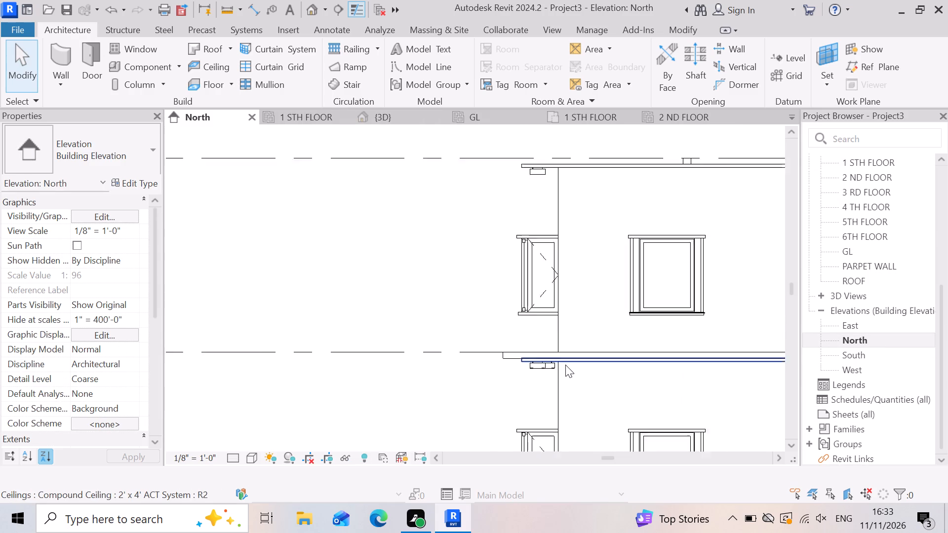
scroll(565, 365, down, 14)
click(489, 414)
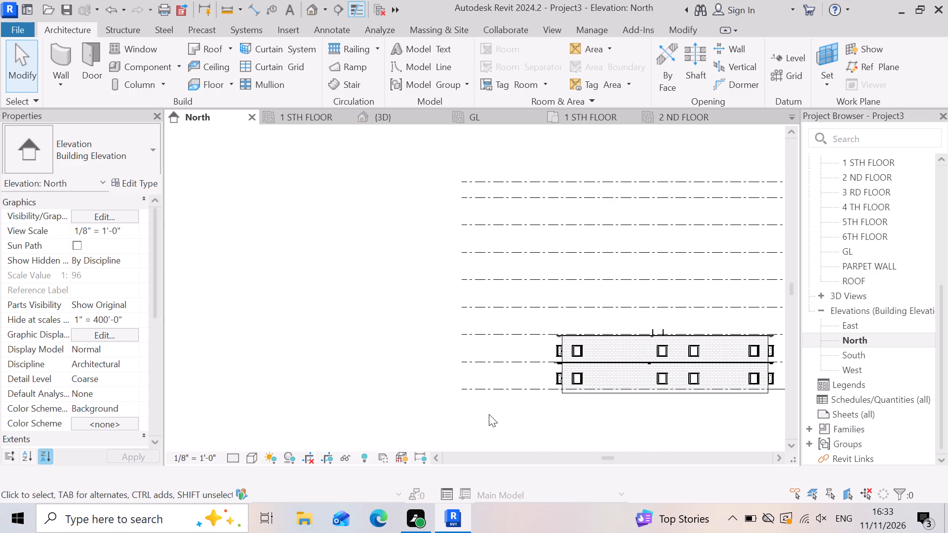
scroll(438, 382, down, 2)
scroll(530, 360, up, 2)
scroll(660, 358, up, 3)
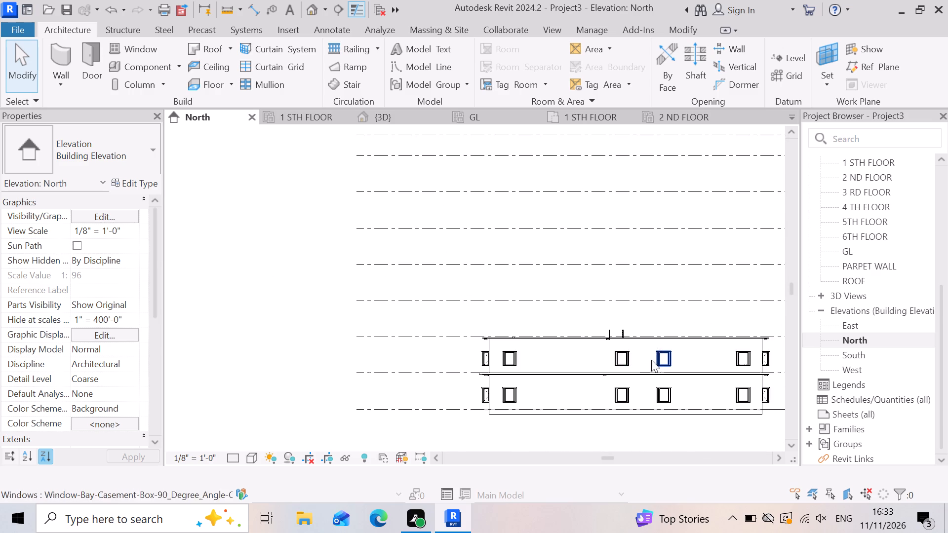
scroll(604, 358, down, 6)
scroll(628, 352, up, 9)
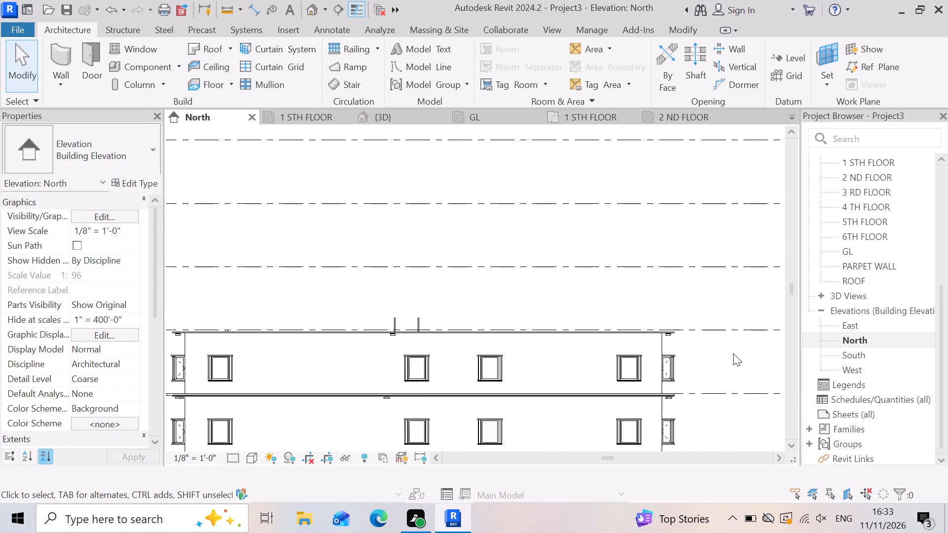
scroll(740, 347, down, 5)
scroll(753, 365, up, 1)
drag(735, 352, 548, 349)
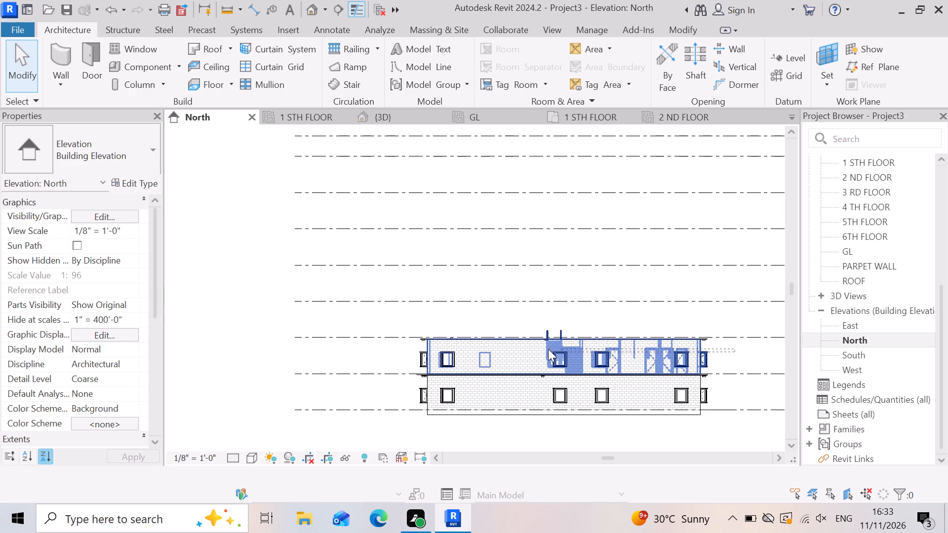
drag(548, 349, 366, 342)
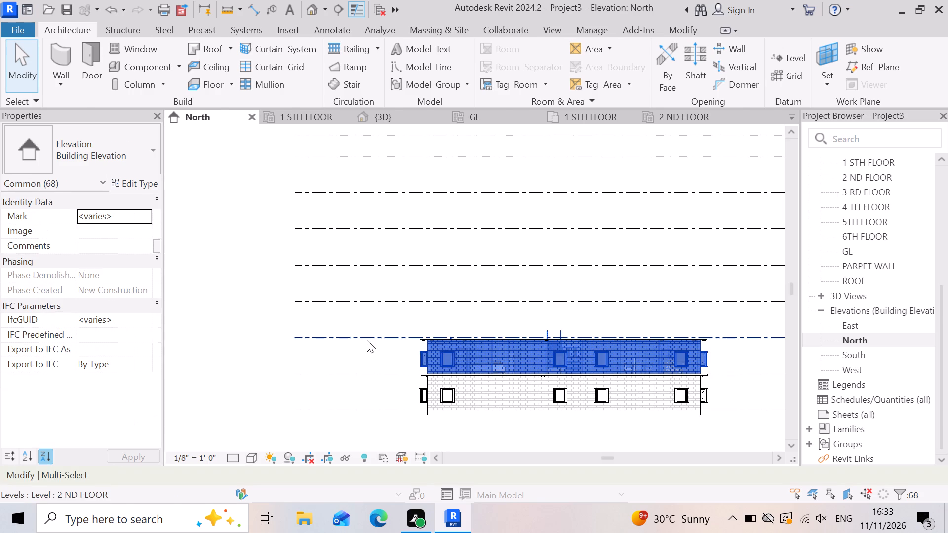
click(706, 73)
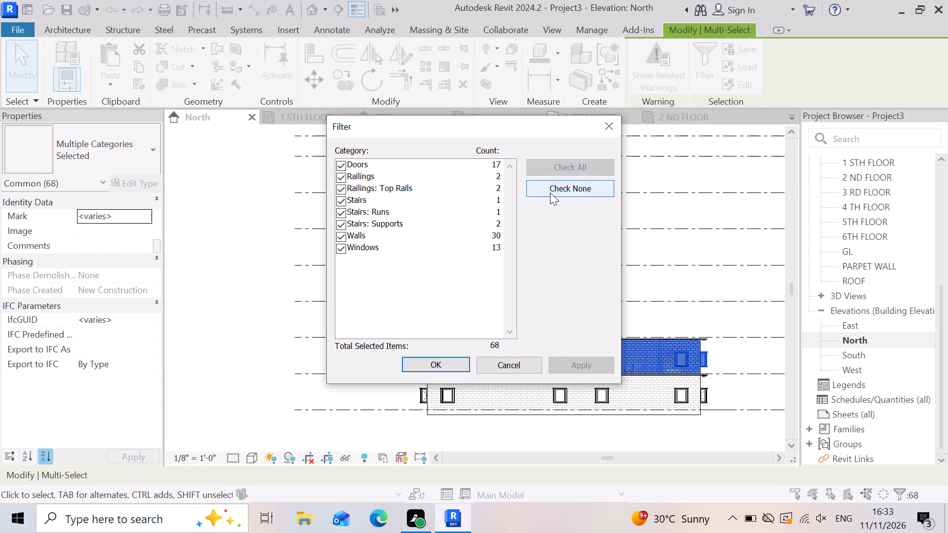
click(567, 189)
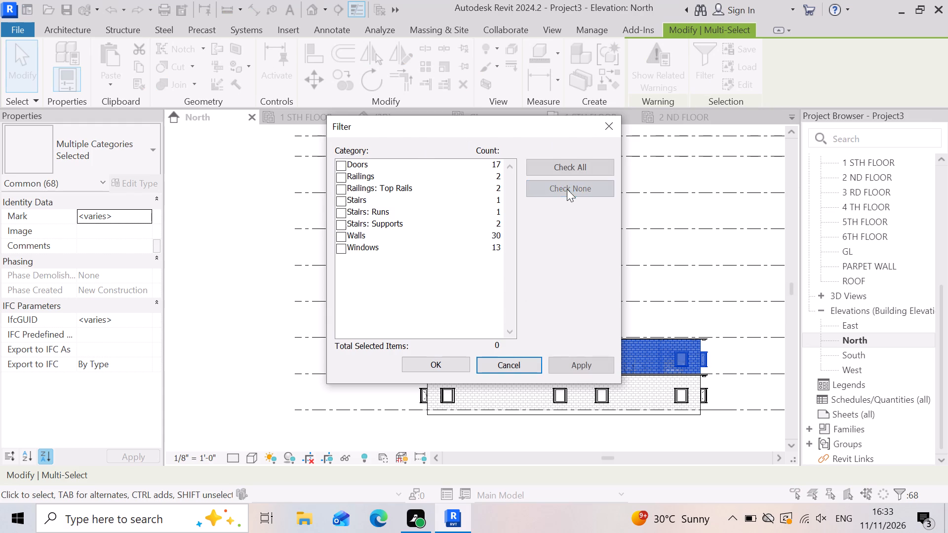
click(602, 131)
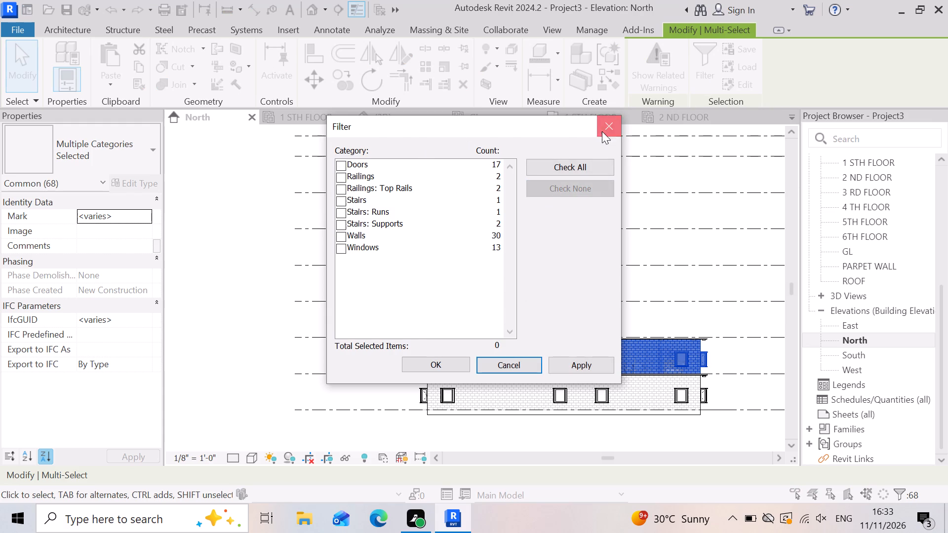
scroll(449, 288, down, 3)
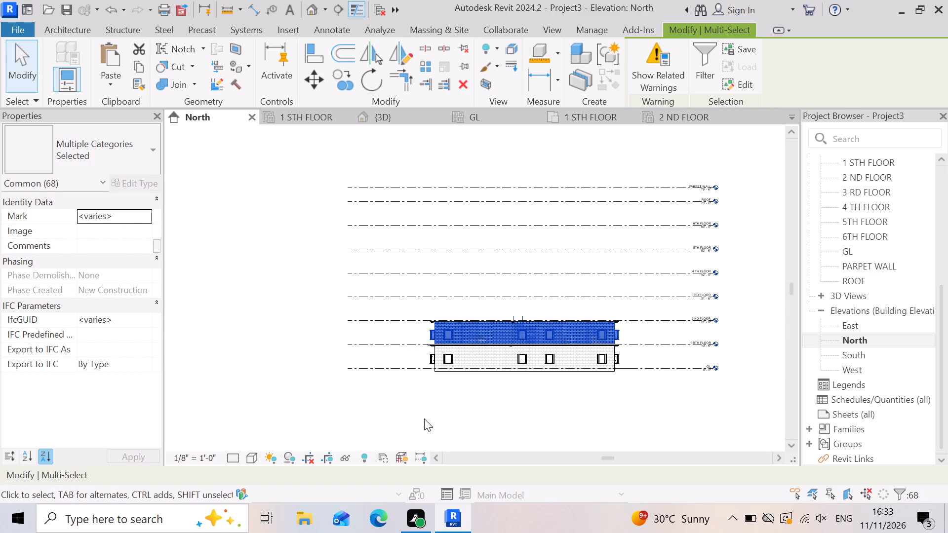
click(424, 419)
Copy the ground storey's doors, furniture, walls and windows, filtered from the storey selection, and paste them aligned to level 2 ND FLOOR.
scroll(488, 363, up, 4)
scroll(631, 377, down, 3)
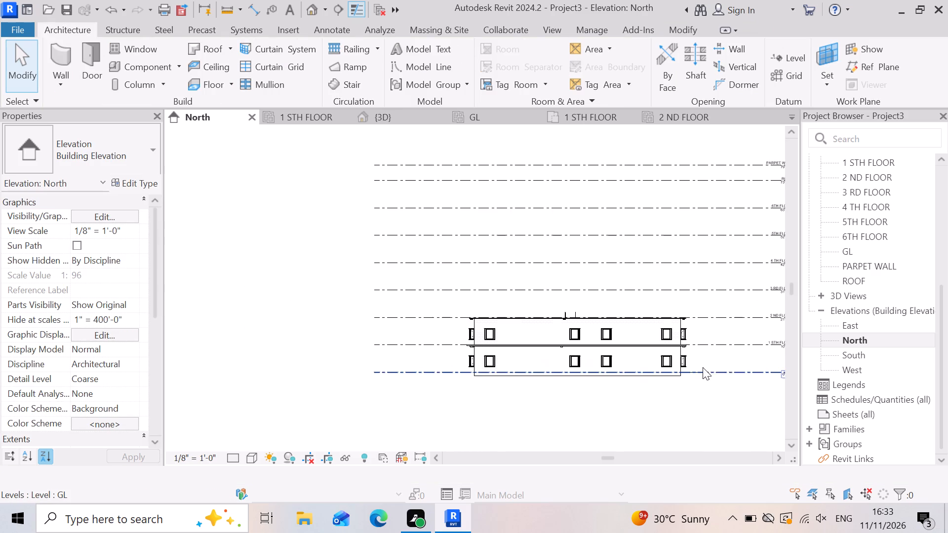
drag(707, 363, 418, 347)
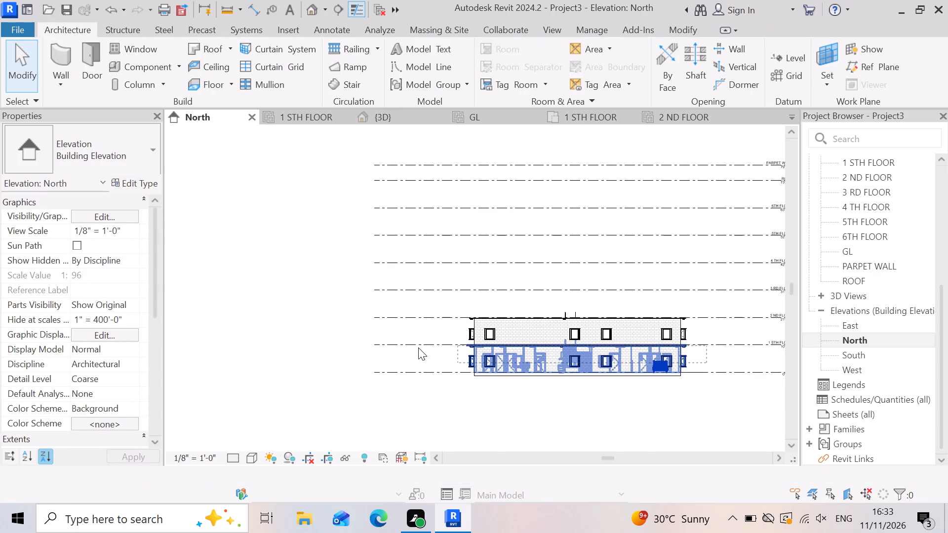
drag(418, 347, 415, 347)
scroll(407, 342, down, 1)
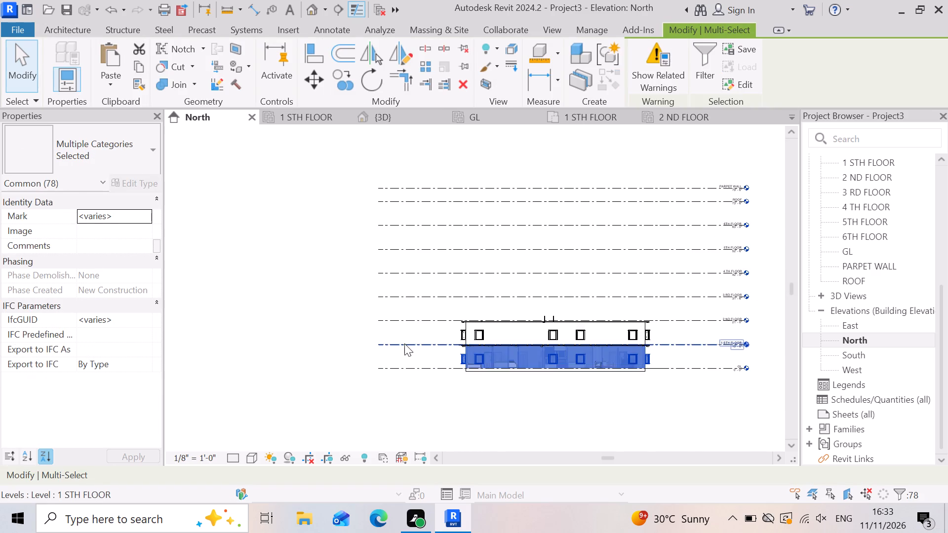
scroll(686, 370, up, 1)
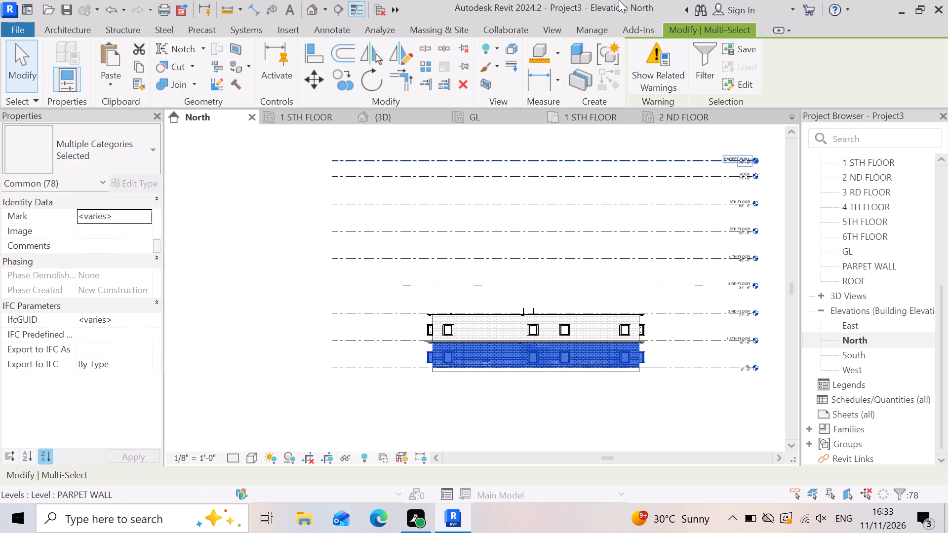
click(697, 50)
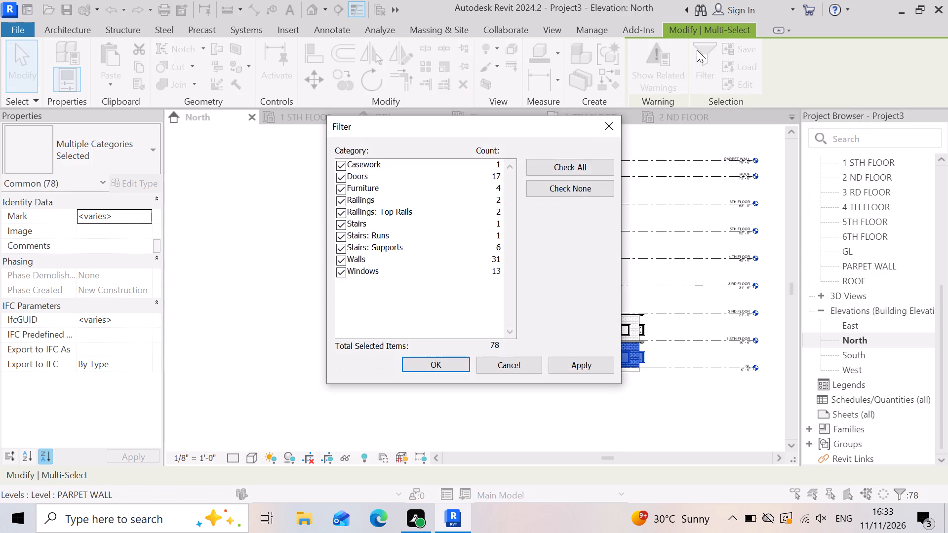
click(549, 190)
click(341, 274)
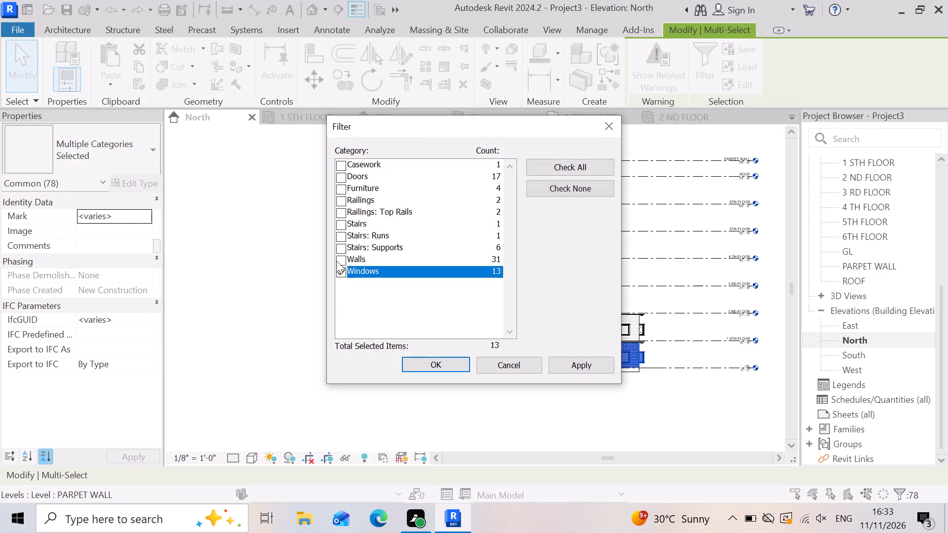
click(336, 261)
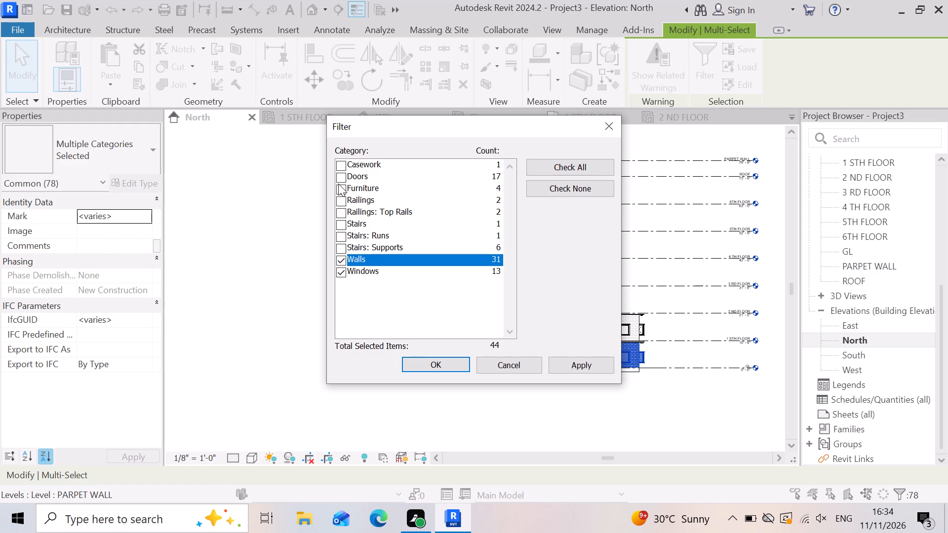
click(339, 185)
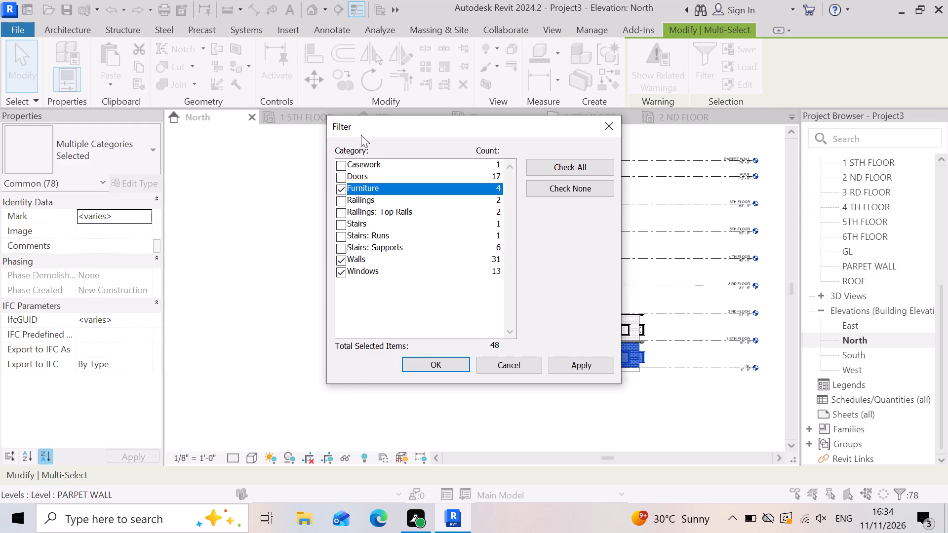
click(339, 174)
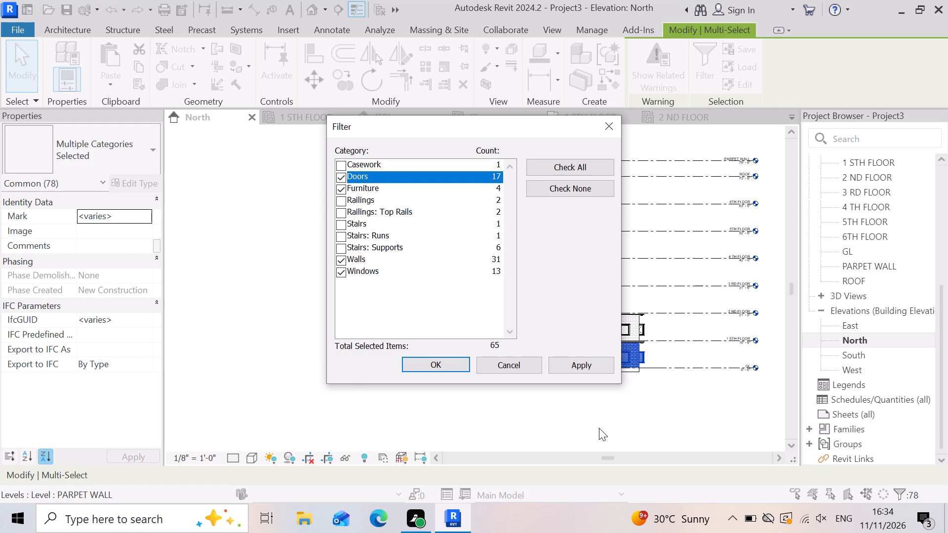
click(587, 360)
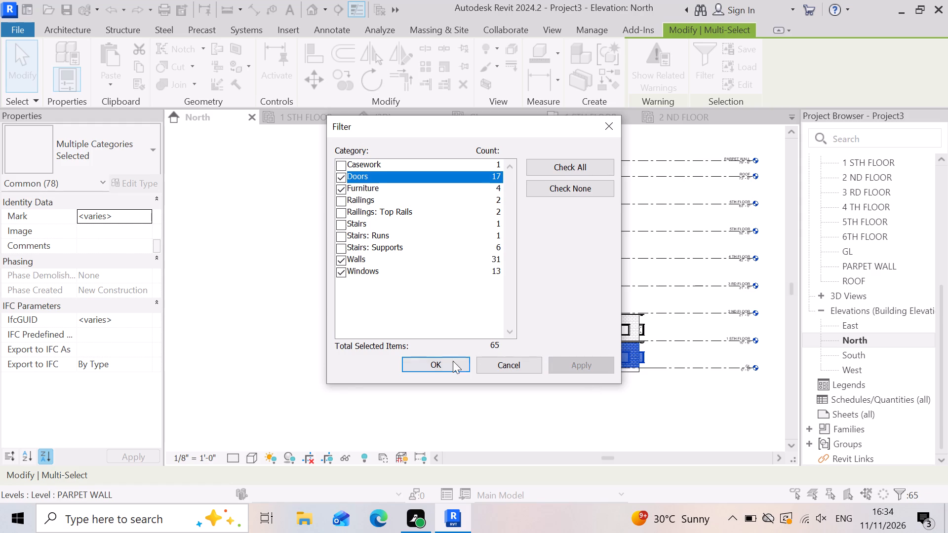
drag(449, 363, 456, 371)
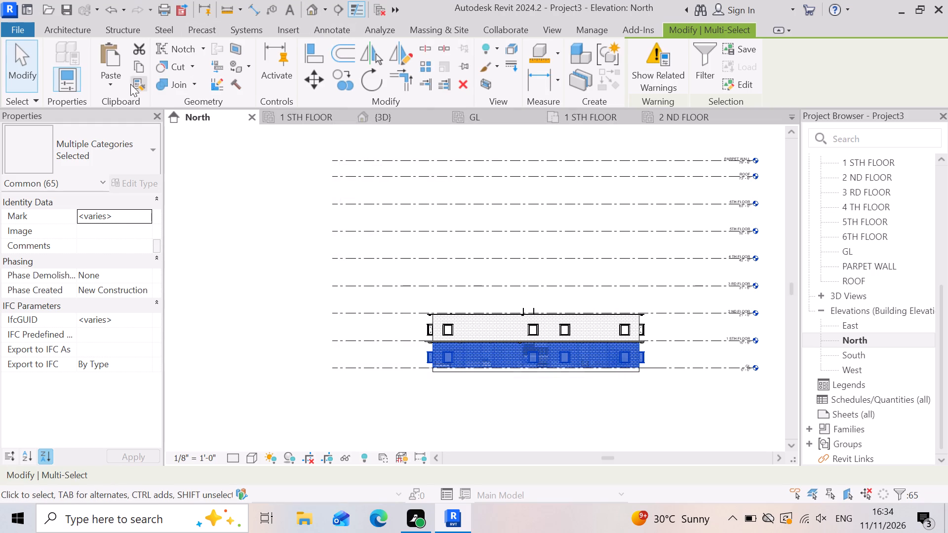
click(137, 67)
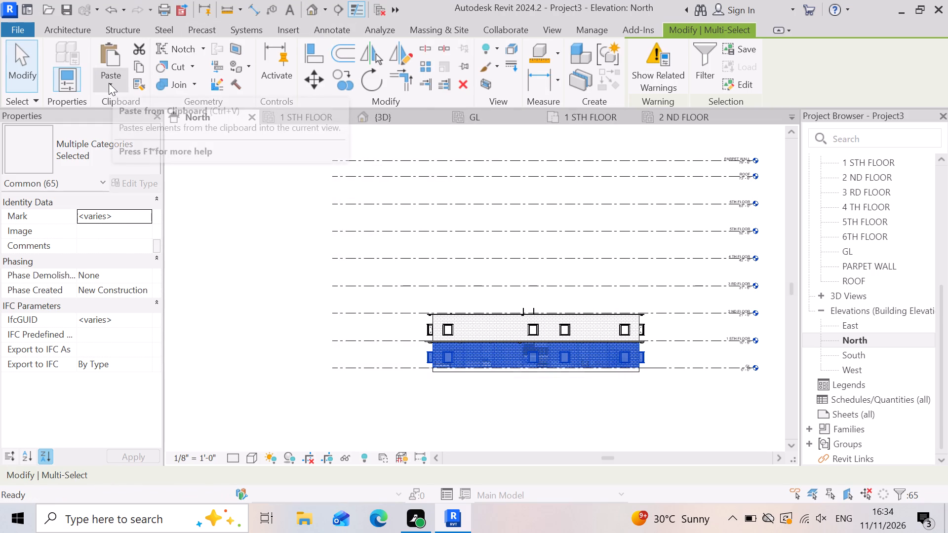
click(109, 84)
click(165, 139)
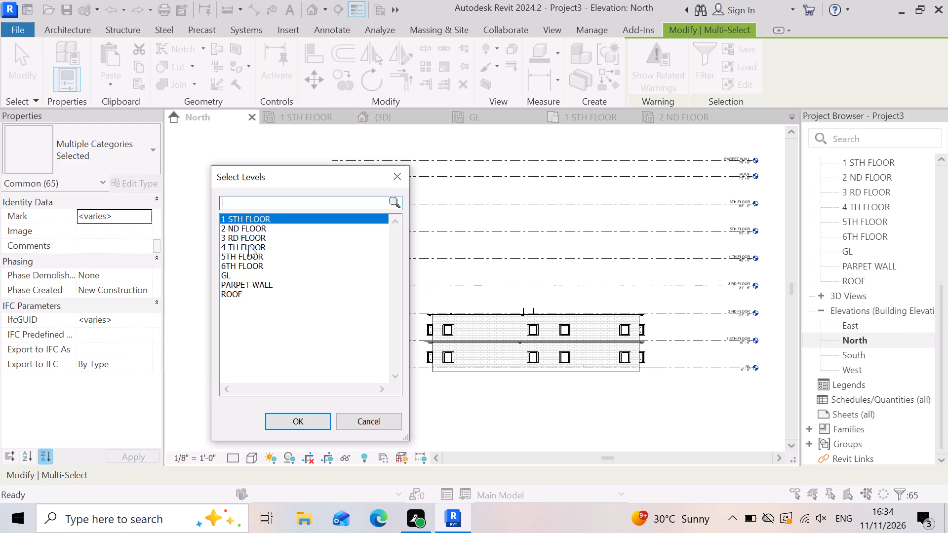
click(263, 232)
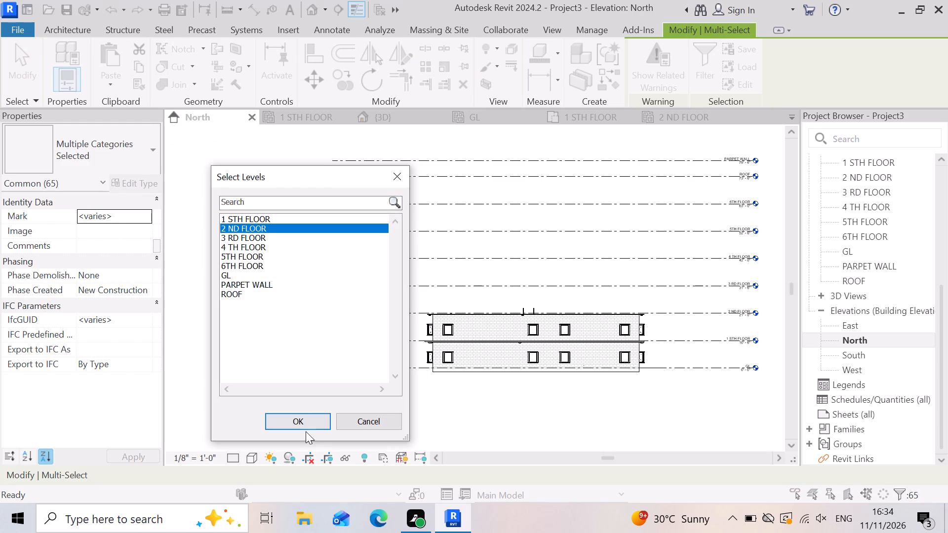
click(302, 422)
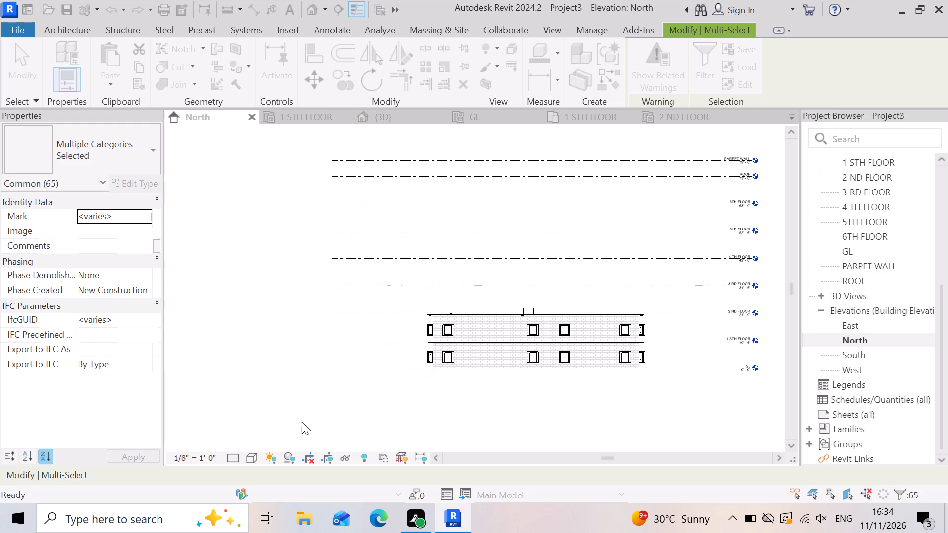
click(291, 320)
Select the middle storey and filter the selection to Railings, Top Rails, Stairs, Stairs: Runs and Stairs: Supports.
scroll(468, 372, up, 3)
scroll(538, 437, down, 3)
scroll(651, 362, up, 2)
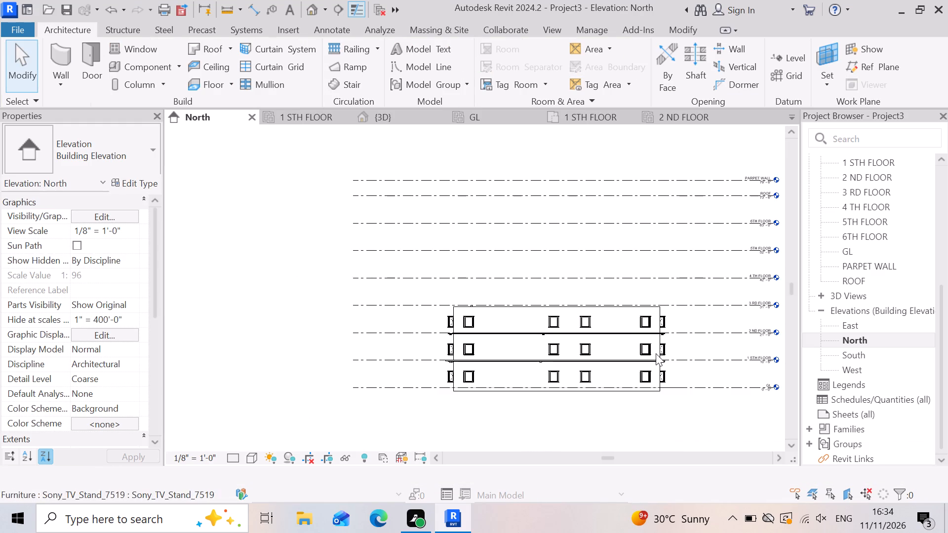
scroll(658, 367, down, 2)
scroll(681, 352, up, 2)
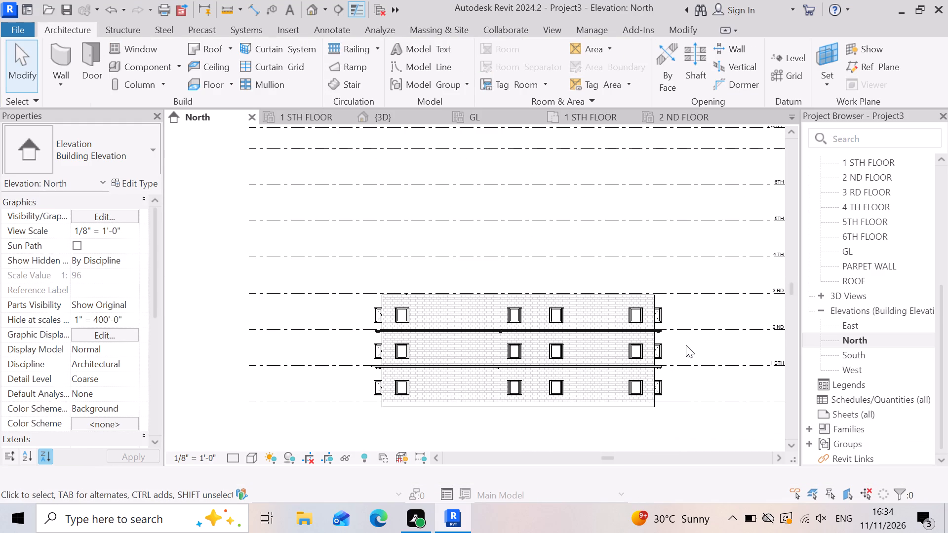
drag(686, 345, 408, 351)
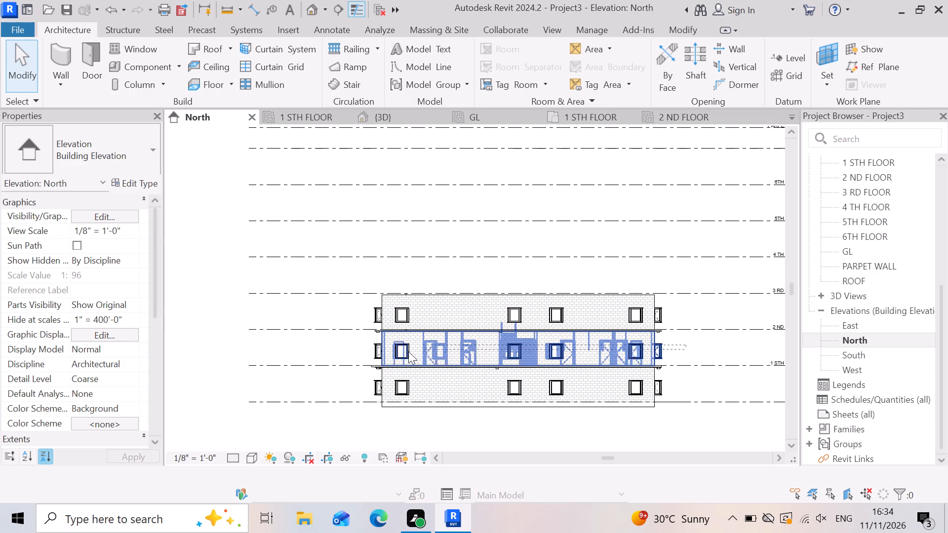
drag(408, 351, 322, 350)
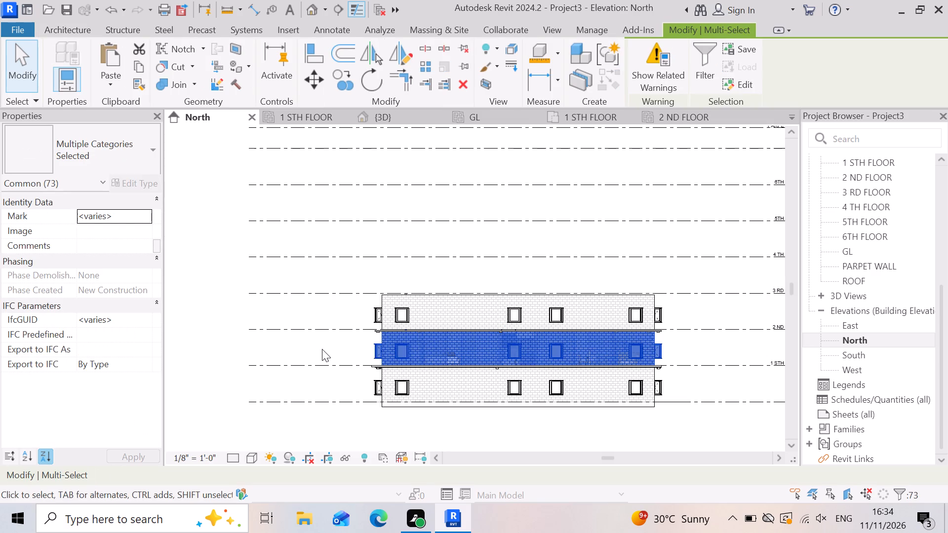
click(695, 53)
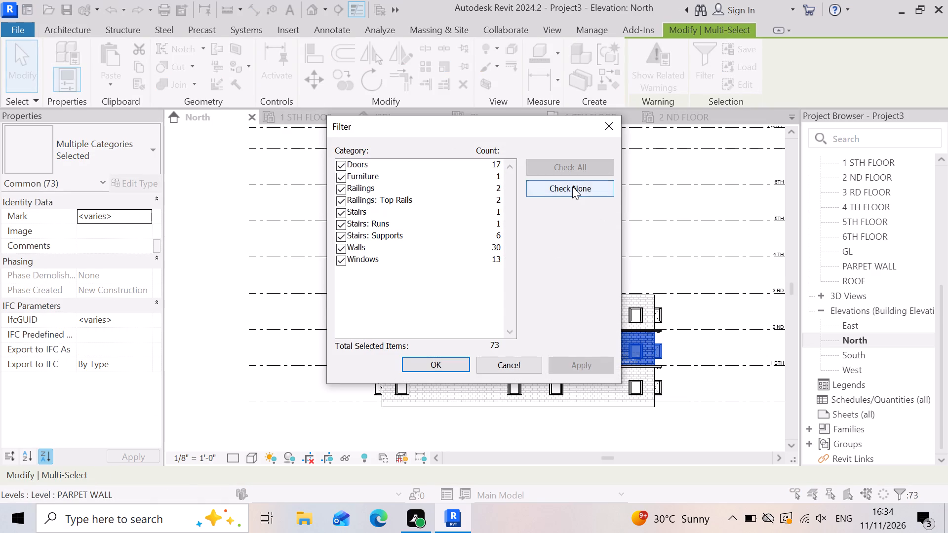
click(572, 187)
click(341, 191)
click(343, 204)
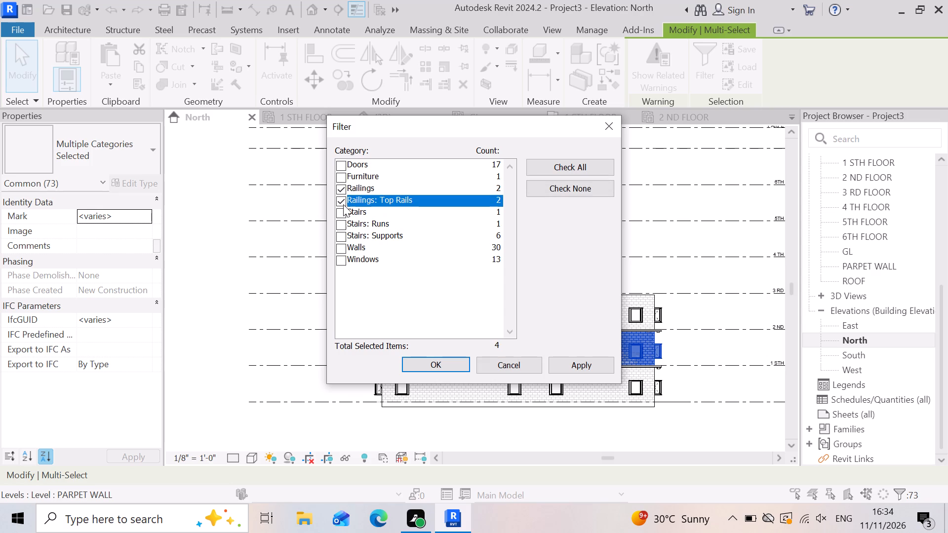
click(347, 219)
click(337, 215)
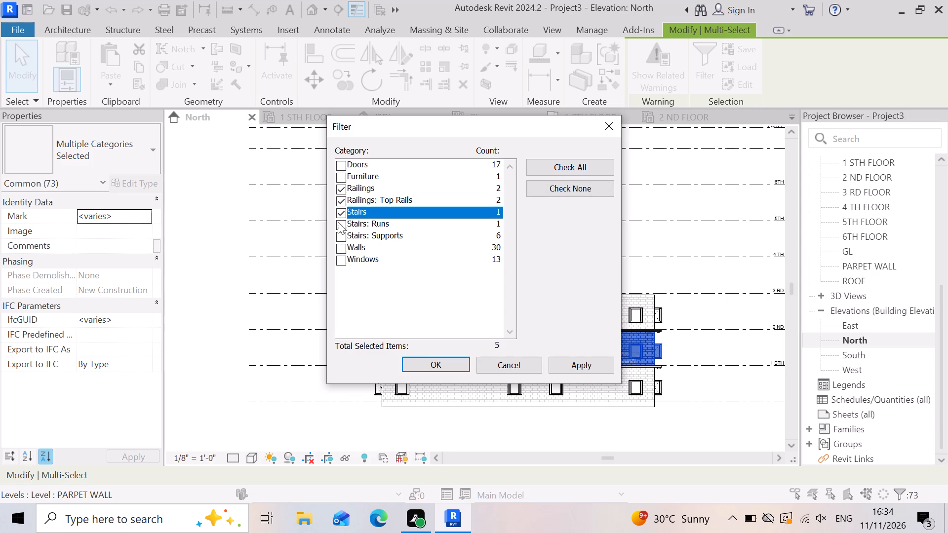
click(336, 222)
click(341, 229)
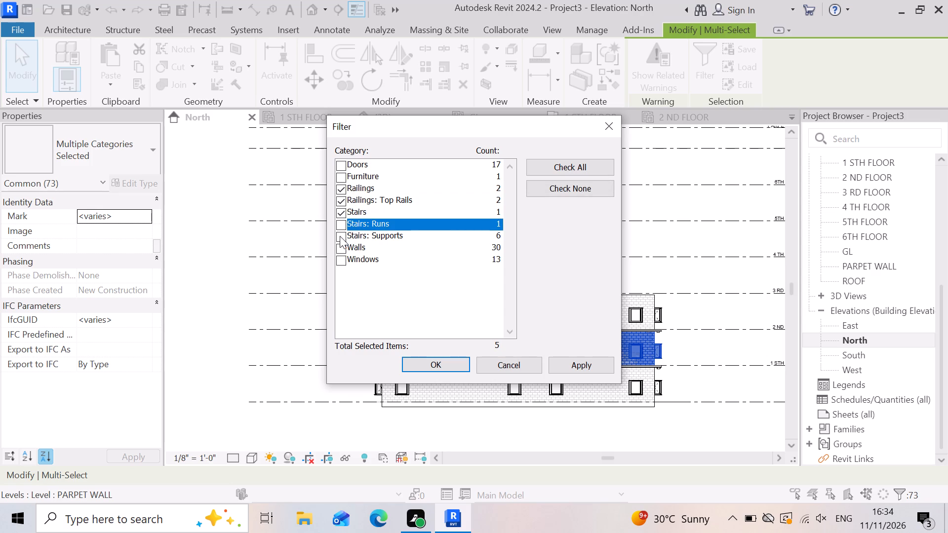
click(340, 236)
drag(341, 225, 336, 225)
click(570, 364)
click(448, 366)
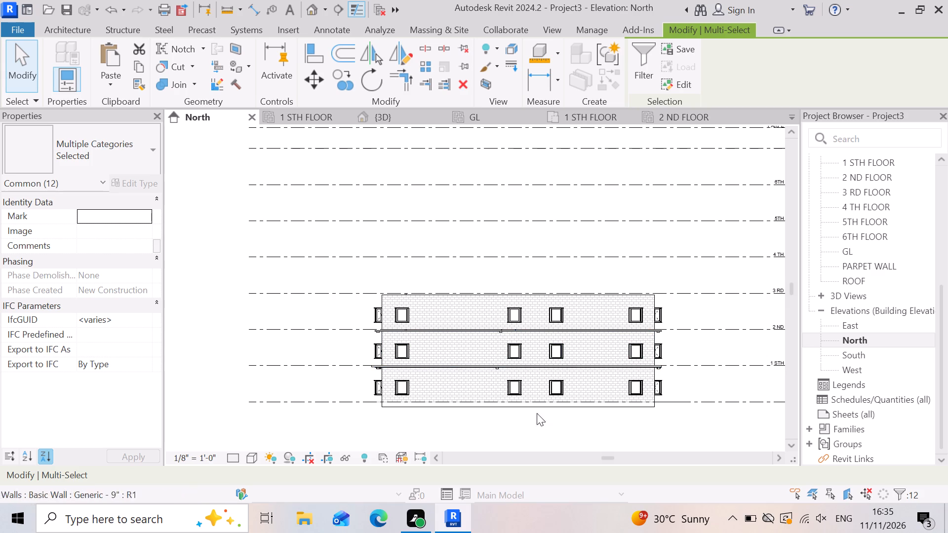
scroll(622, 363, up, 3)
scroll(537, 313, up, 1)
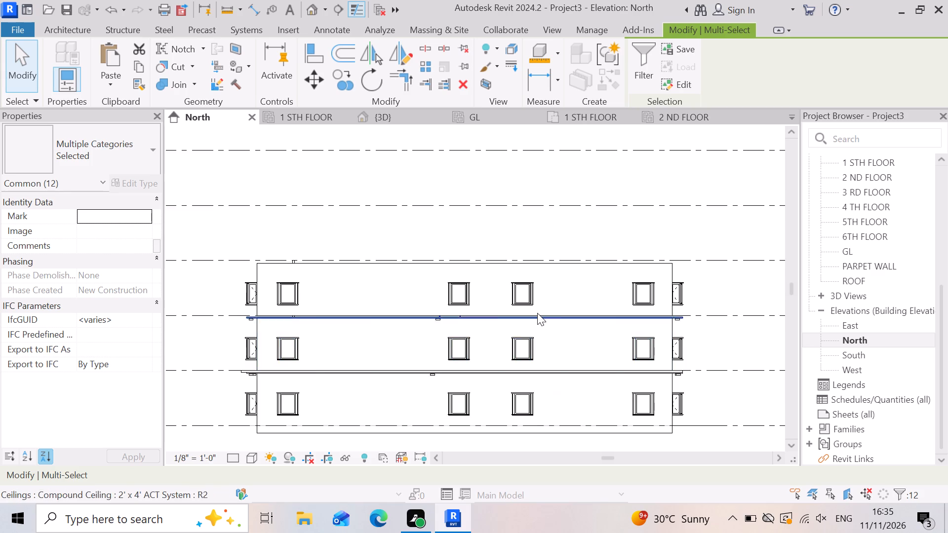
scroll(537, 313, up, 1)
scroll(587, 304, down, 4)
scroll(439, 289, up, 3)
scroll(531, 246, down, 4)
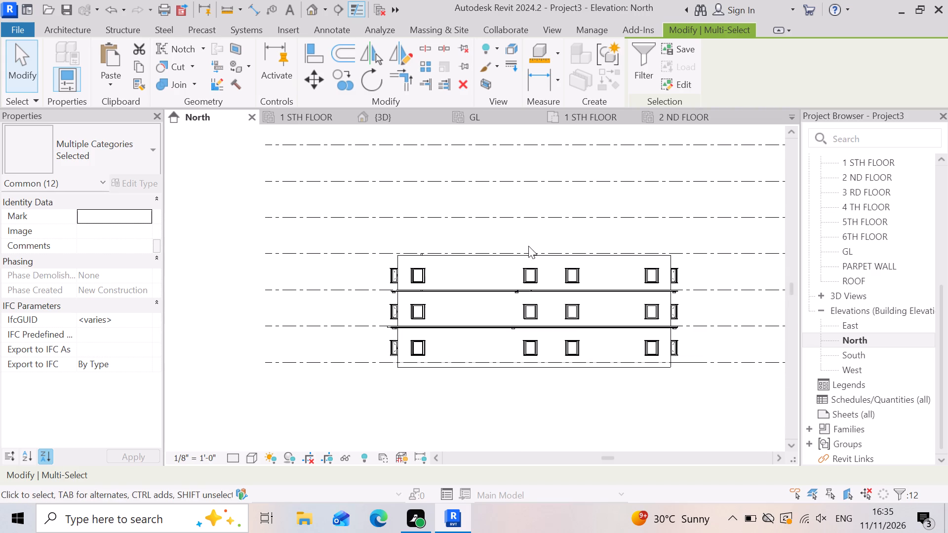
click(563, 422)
Copy the ground storey's Railings, Top Rails, Stairs, Stairs: Runs and Stairs: Supports, filtered from its selection, and paste them aligned to level 2 ND FLOOR.
scroll(635, 280, up, 3)
scroll(627, 291, down, 3)
scroll(624, 315, up, 2)
scroll(632, 308, down, 3)
scroll(688, 310, up, 2)
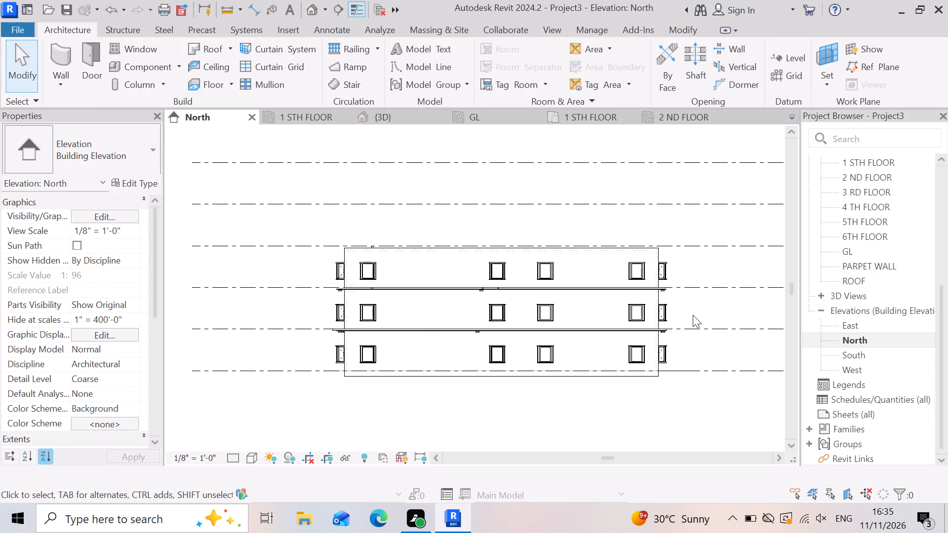
scroll(710, 314, down, 2)
scroll(715, 344, up, 1)
scroll(710, 313, down, 3)
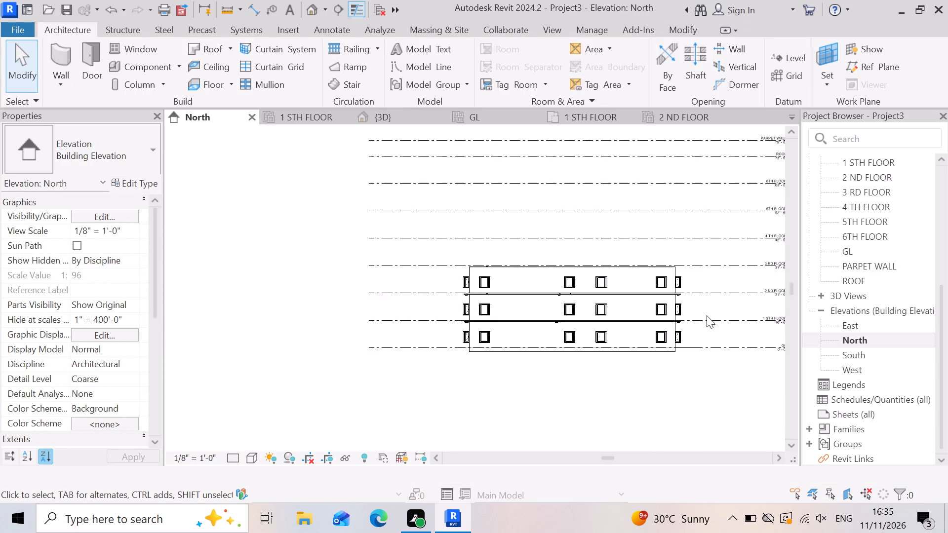
scroll(675, 344, up, 3)
drag(722, 332, 663, 327)
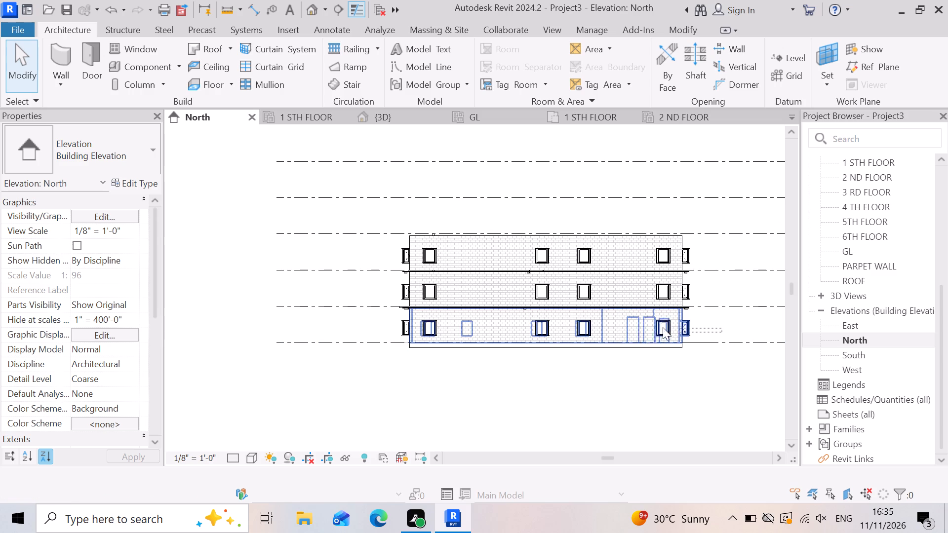
drag(663, 327, 355, 311)
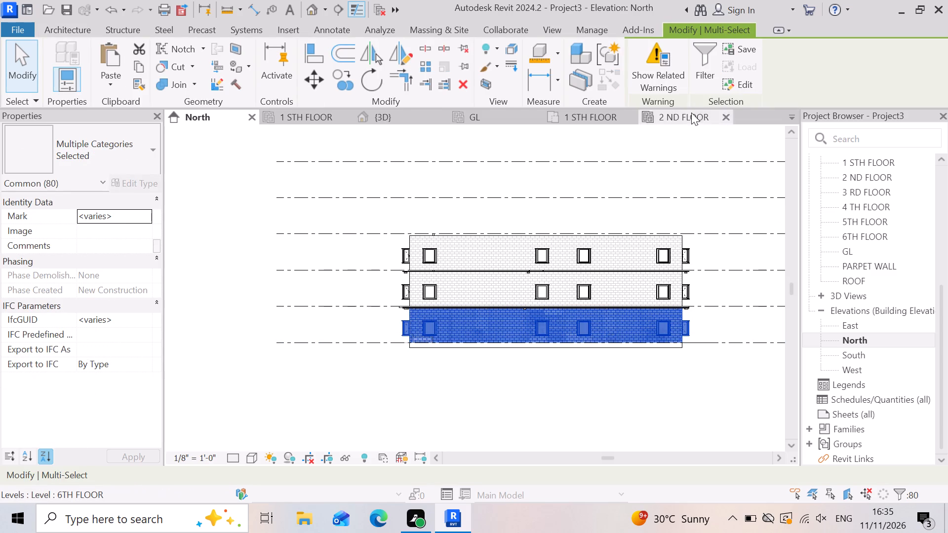
click(698, 64)
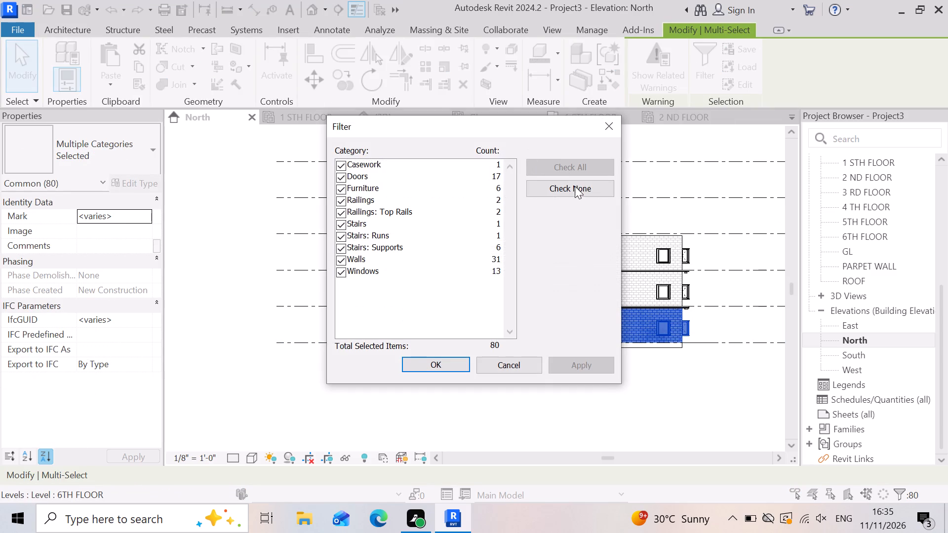
click(571, 189)
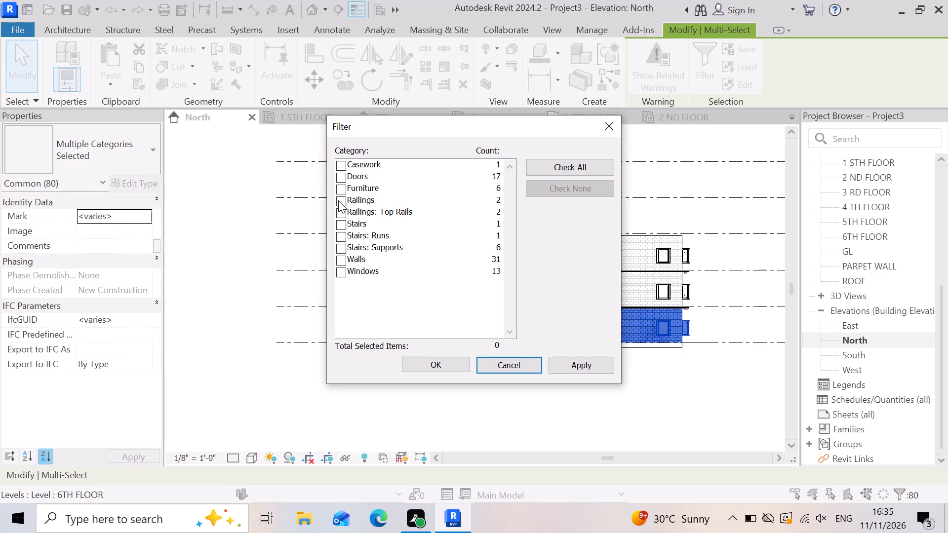
click(343, 203)
click(345, 215)
double_click(339, 228)
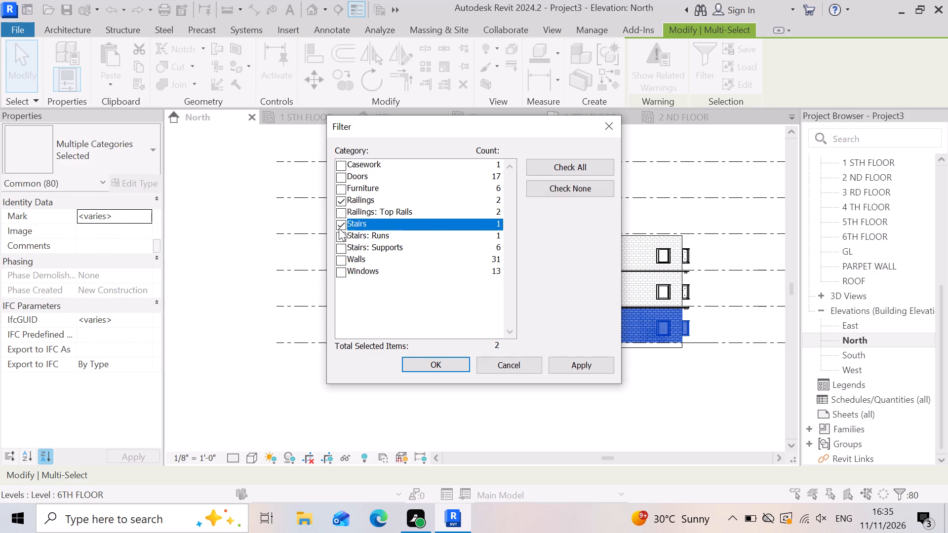
click(341, 235)
click(338, 221)
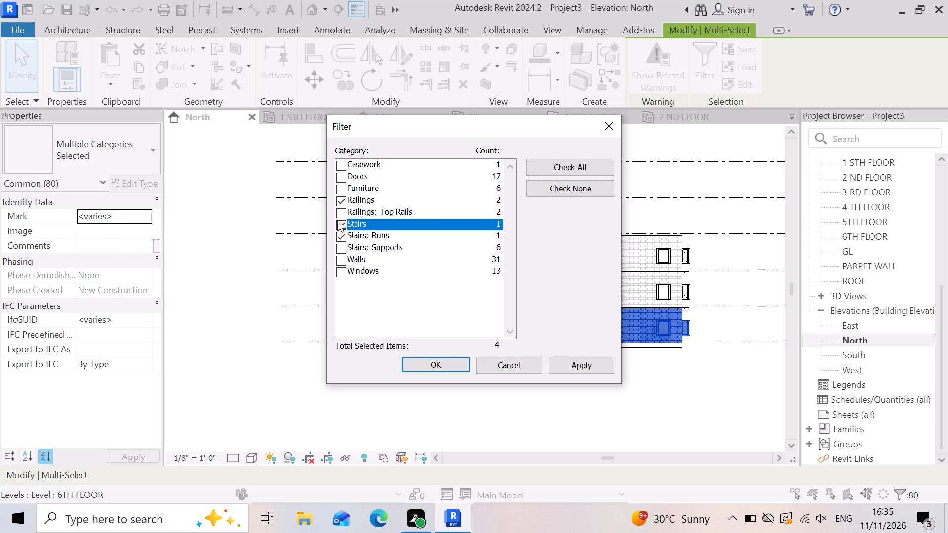
click(342, 215)
click(344, 250)
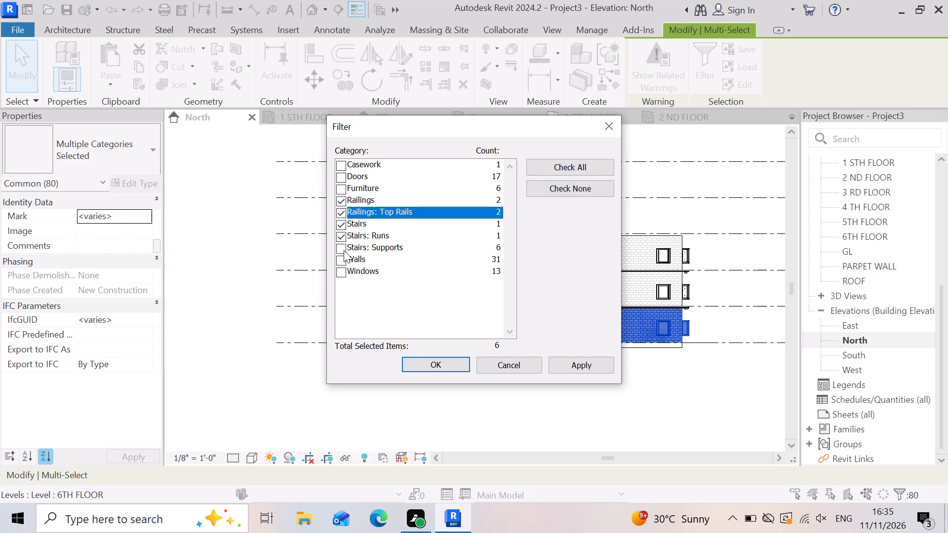
click(578, 369)
click(431, 357)
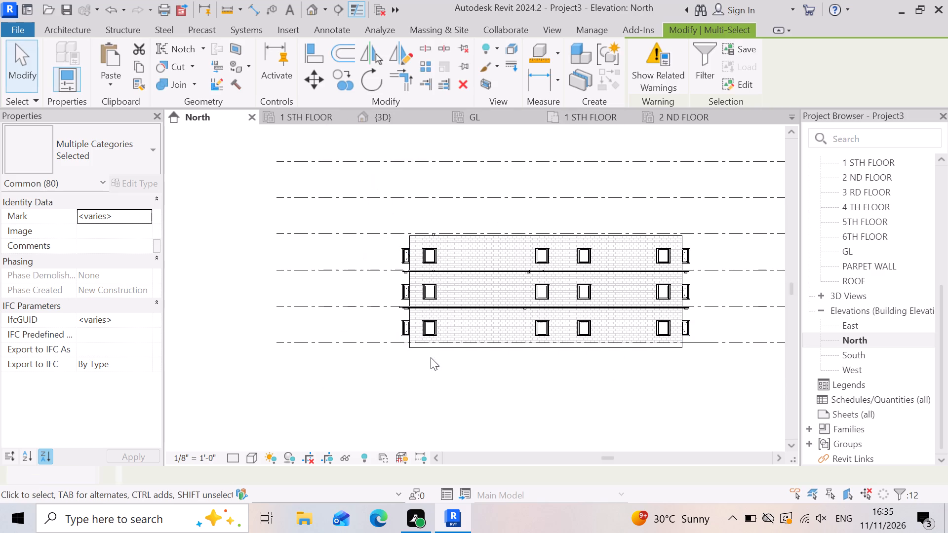
click(138, 67)
click(111, 84)
click(165, 148)
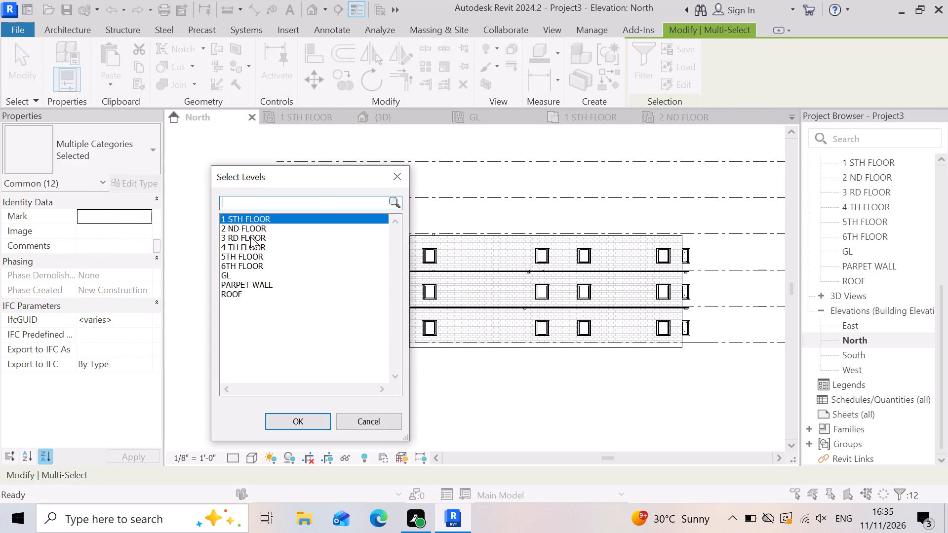
click(257, 228)
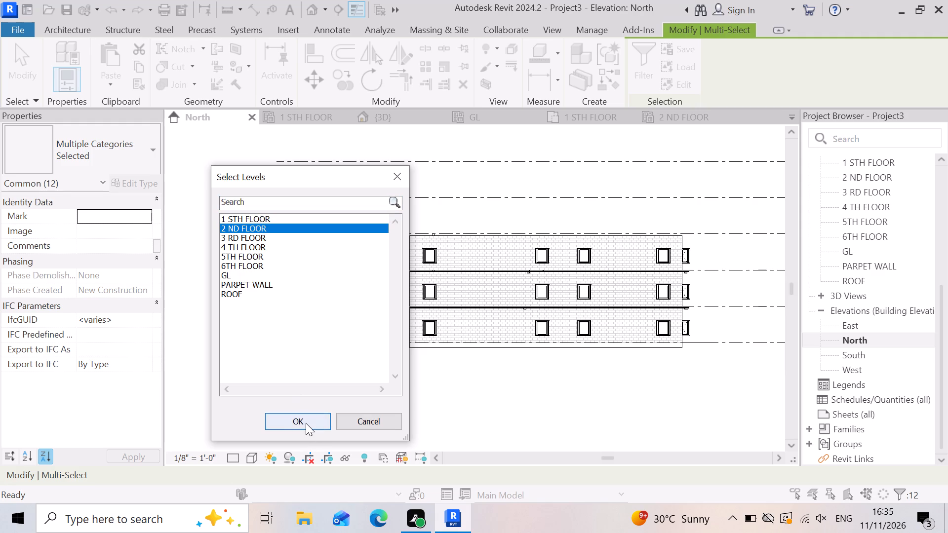
click(306, 423)
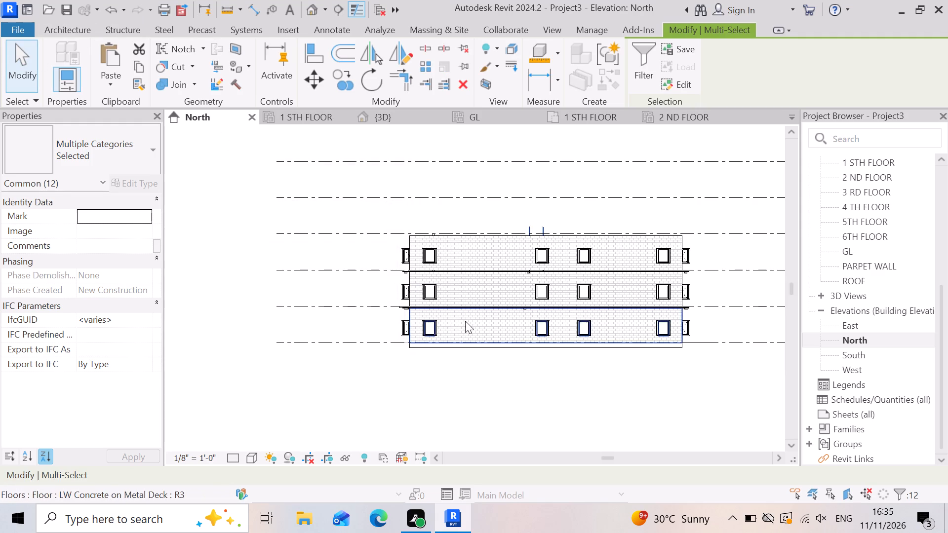
Examine the three storeys in the North elevation and inspect the compound ceiling below level 2 ND FLOOR at both ends of the building.
scroll(465, 321, up, 2)
scroll(405, 306, down, 3)
scroll(563, 274, down, 3)
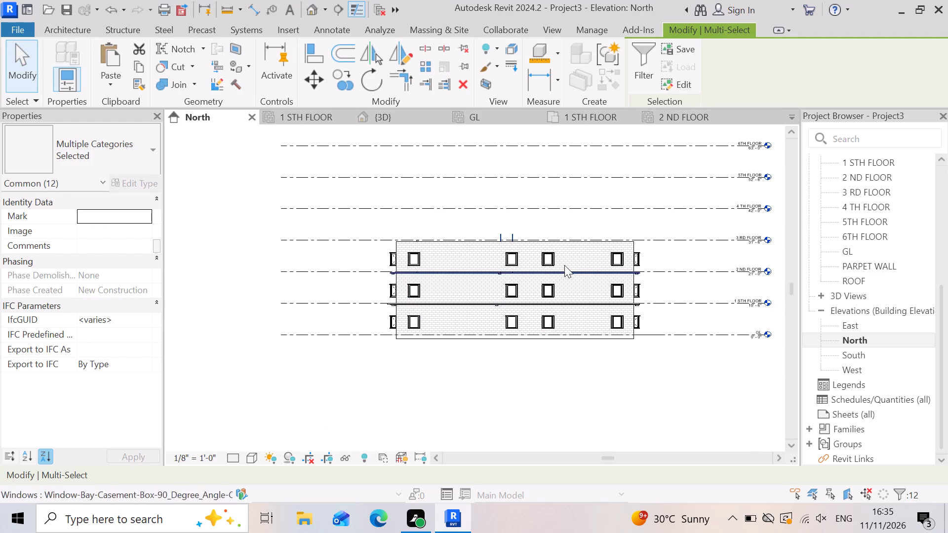
scroll(575, 273, up, 6)
scroll(632, 311, up, 2)
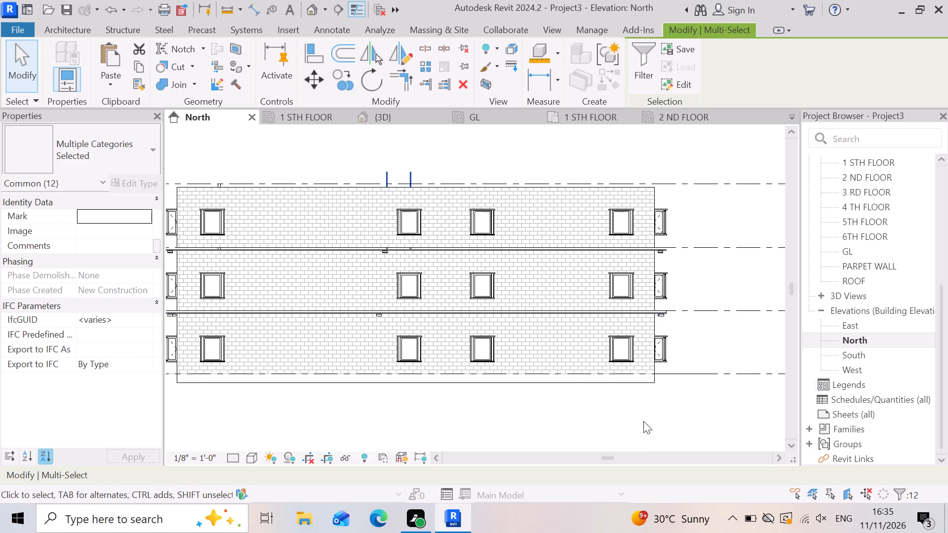
scroll(611, 320, up, 9)
scroll(623, 333, down, 4)
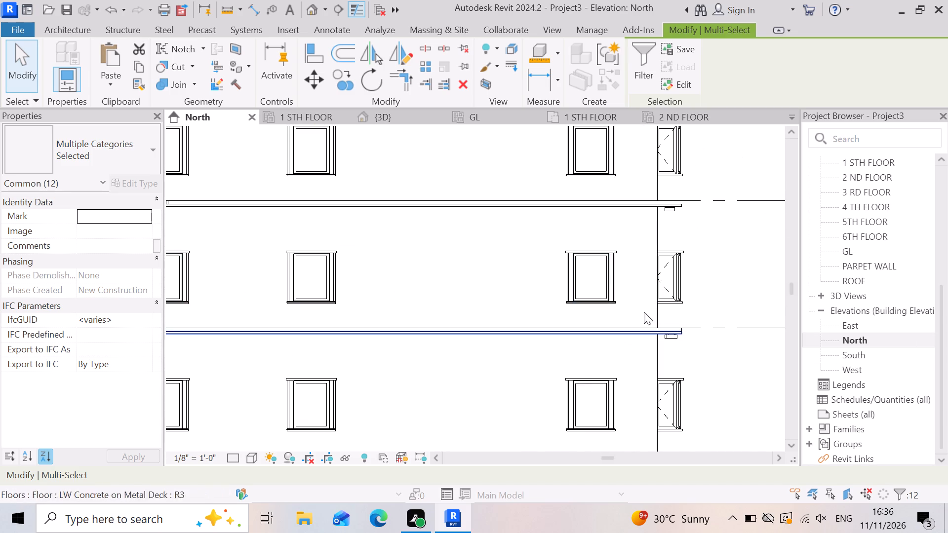
scroll(676, 192, up, 12)
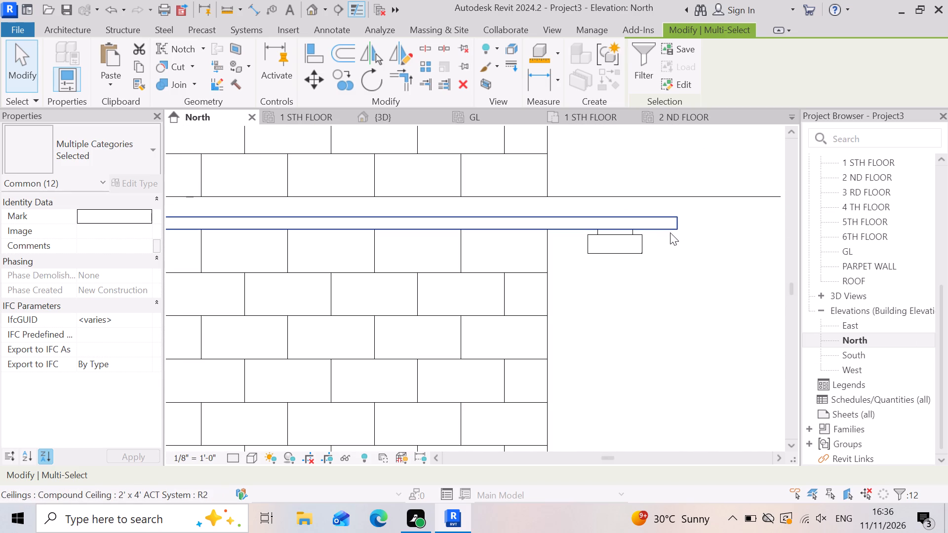
click(670, 231)
scroll(686, 234, down, 8)
scroll(676, 286, down, 3)
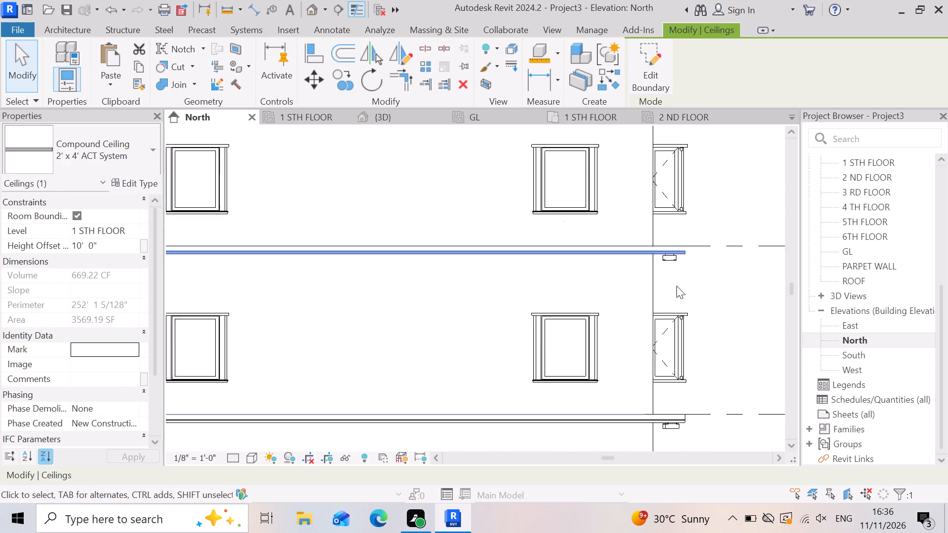
scroll(676, 286, down, 6)
scroll(341, 324, down, 3)
scroll(242, 319, up, 2)
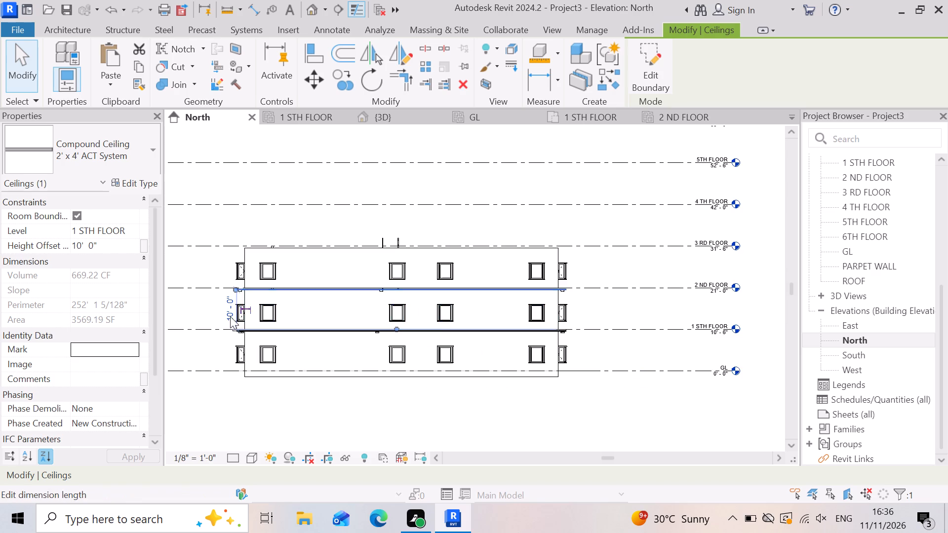
scroll(230, 316, up, 14)
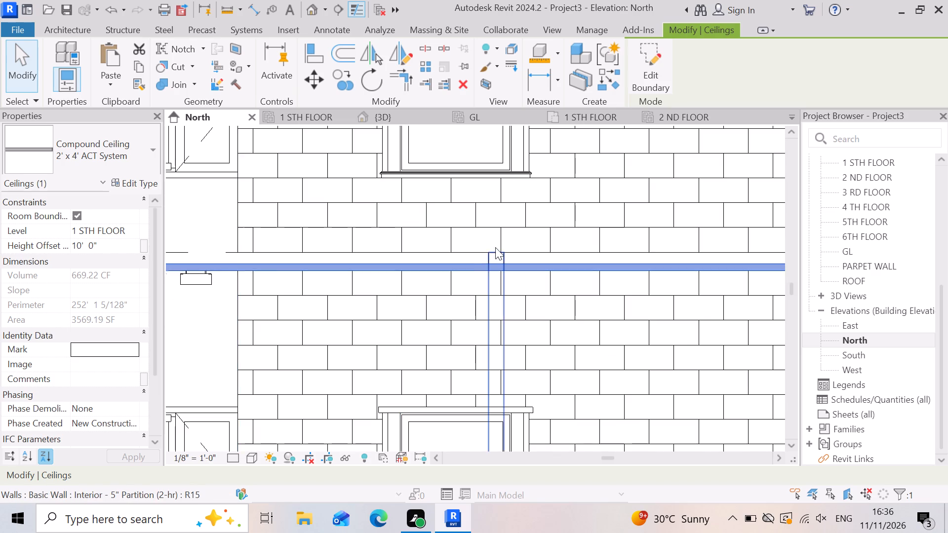
scroll(495, 247, down, 9)
scroll(401, 367, up, 7)
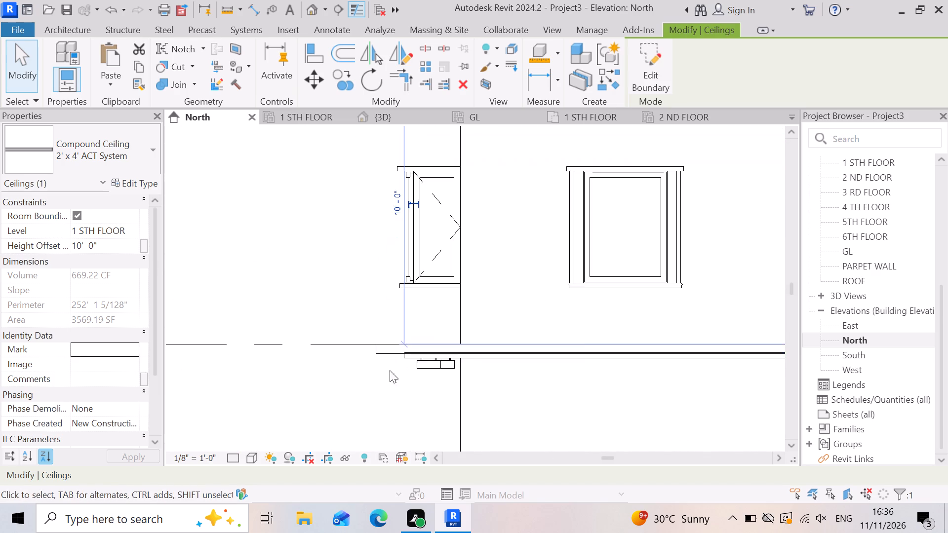
scroll(463, 354, down, 4)
scroll(434, 124, up, 10)
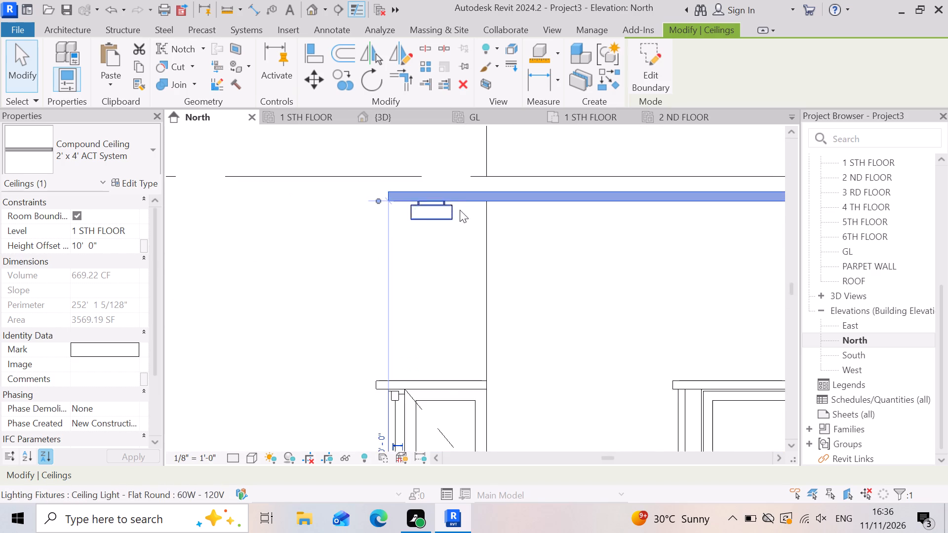
scroll(460, 210, up, 3)
scroll(345, 214, down, 13)
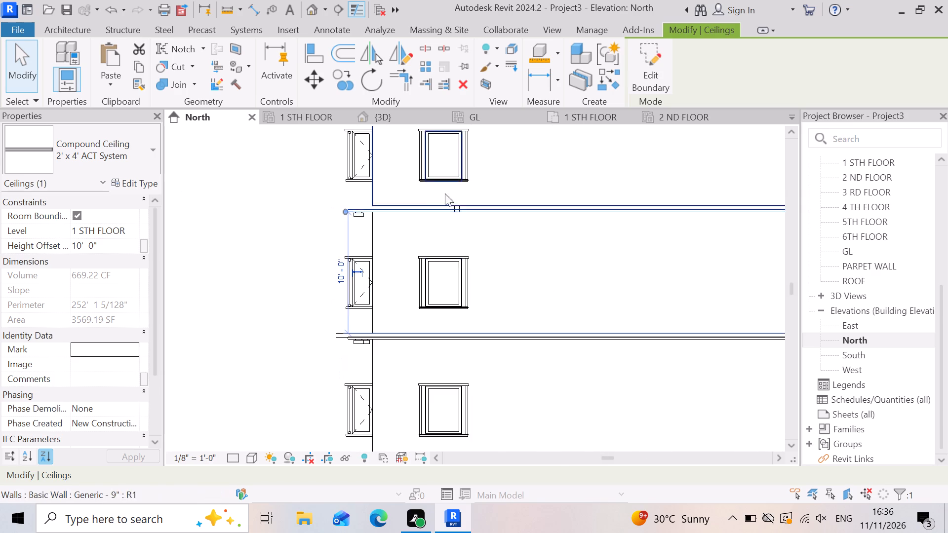
scroll(454, 181, up, 8)
scroll(448, 252, down, 9)
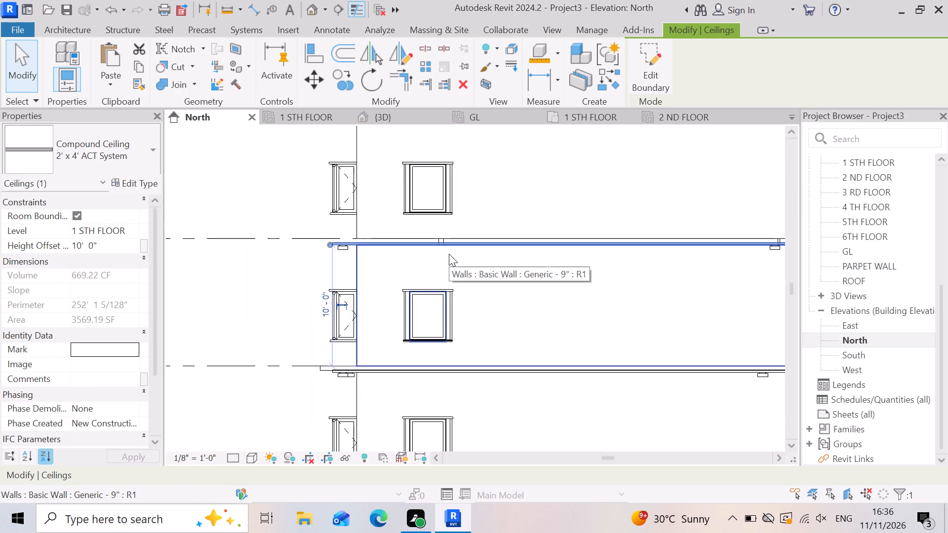
scroll(449, 254, down, 3)
key(Escape)
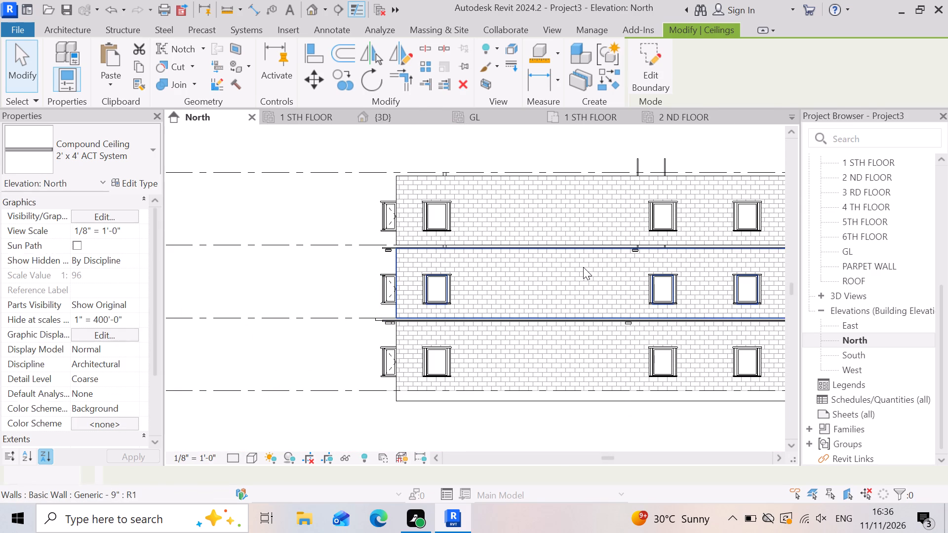
Inspect the top storey's exterior wall base and its junction with the ceiling and the wall below at level 2 ND FLOOR.
scroll(374, 209, up, 12)
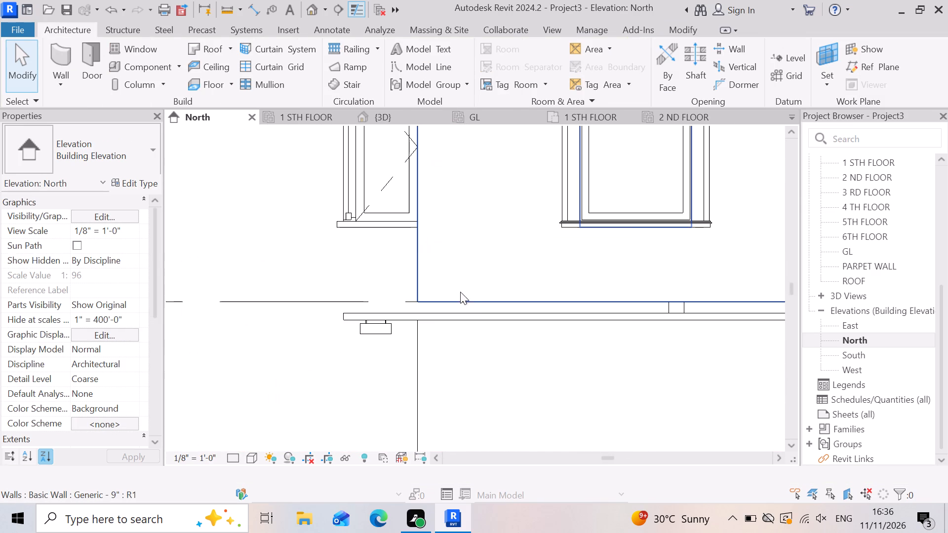
click(486, 302)
key(Escape)
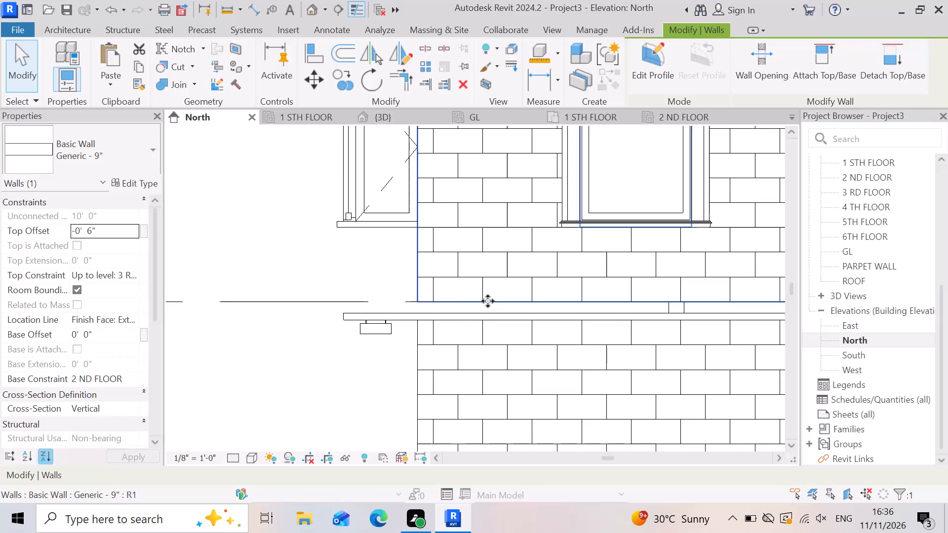
scroll(456, 286, down, 10)
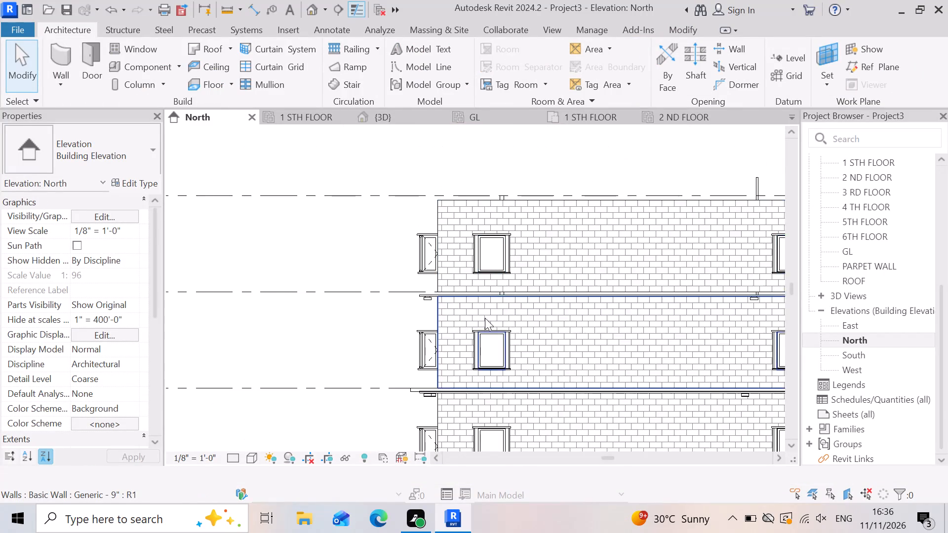
scroll(466, 314, down, 3)
scroll(539, 343, down, 4)
scroll(797, 332, up, 3)
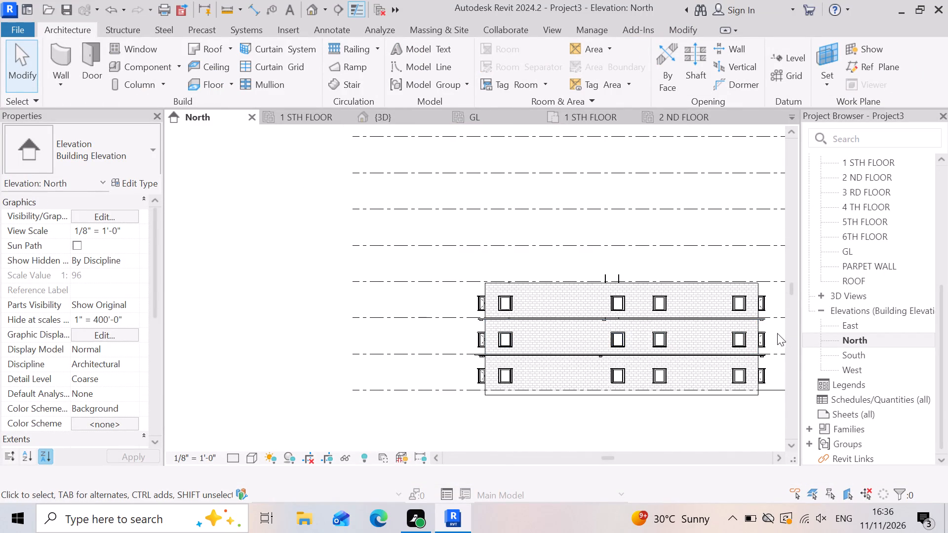
scroll(777, 333, up, 18)
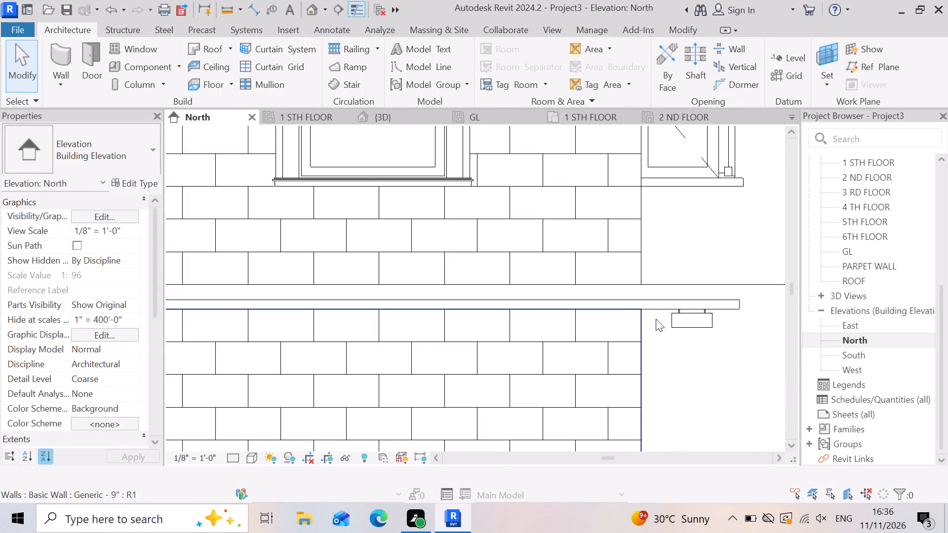
scroll(688, 309, down, 4)
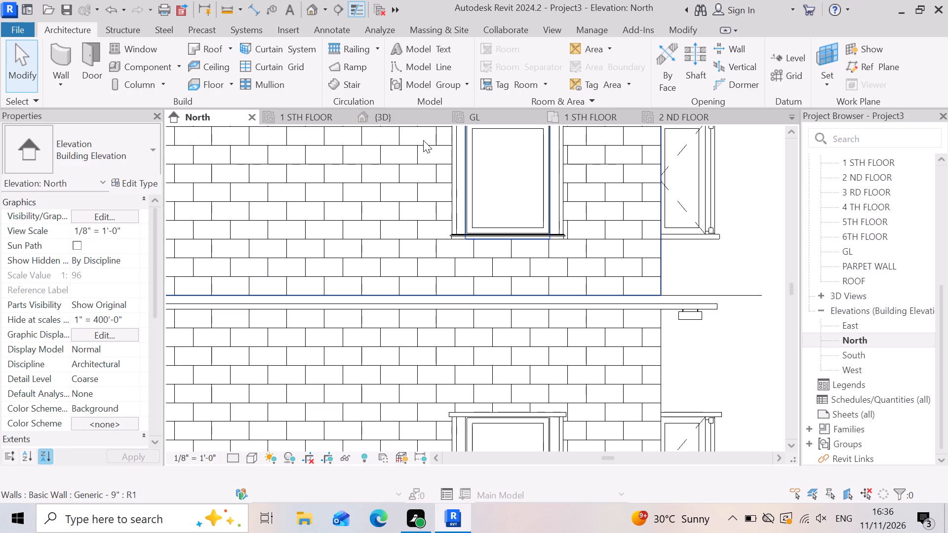
In the 3D view, copy the LW Concrete on Metal Deck floor slab at level 1 STH FLOOR and paste it aligned to level 2 ND FLOOR.
click(416, 120)
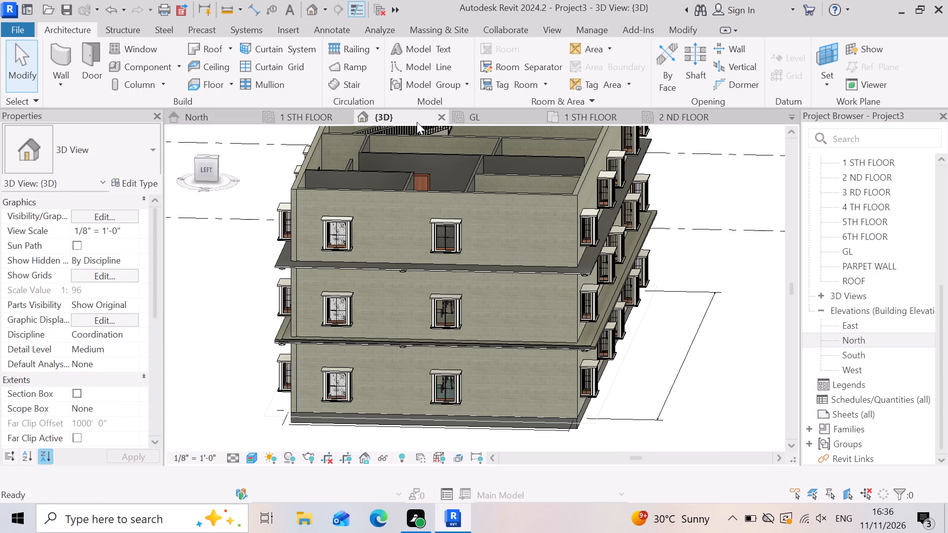
key(Escape)
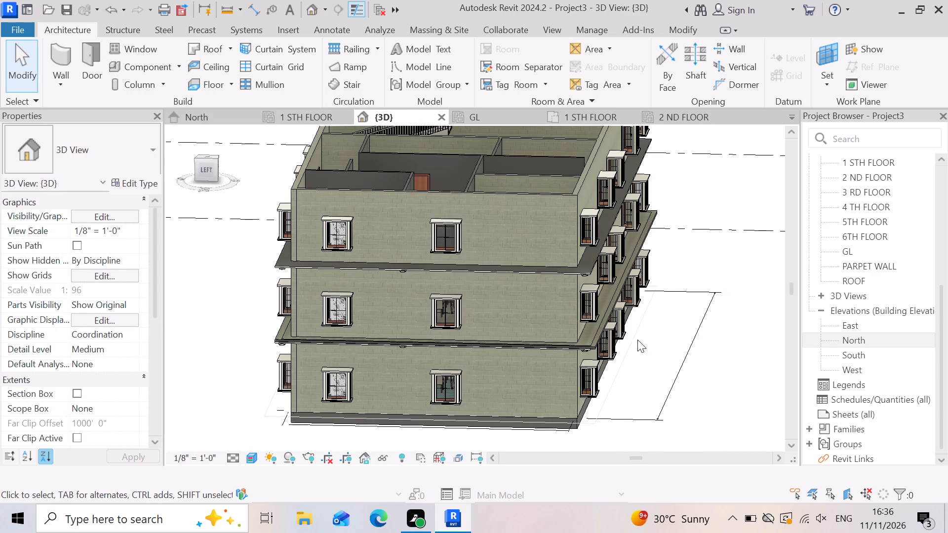
scroll(544, 288, up, 12)
scroll(633, 294, up, 2)
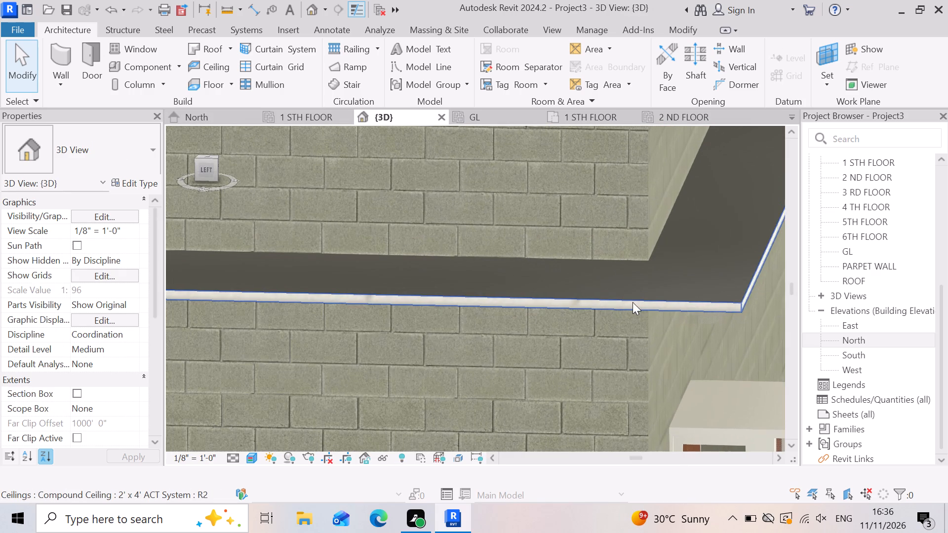
scroll(633, 298, down, 16)
scroll(632, 334, up, 4)
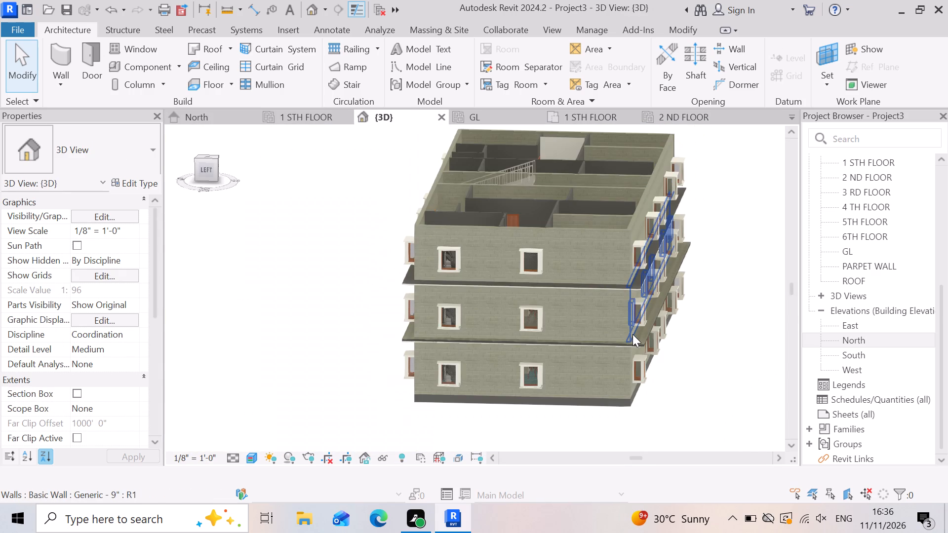
scroll(646, 339, up, 6)
scroll(676, 373, up, 5)
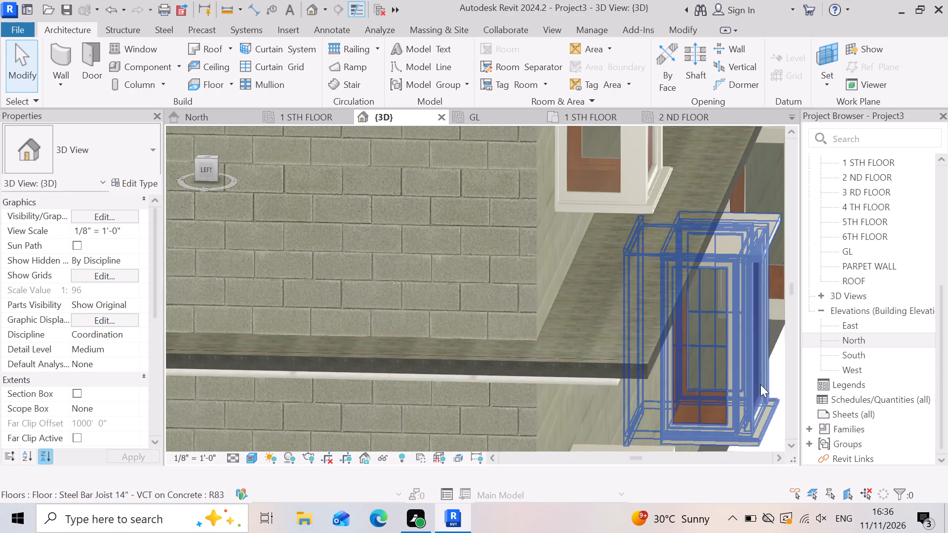
click(643, 370)
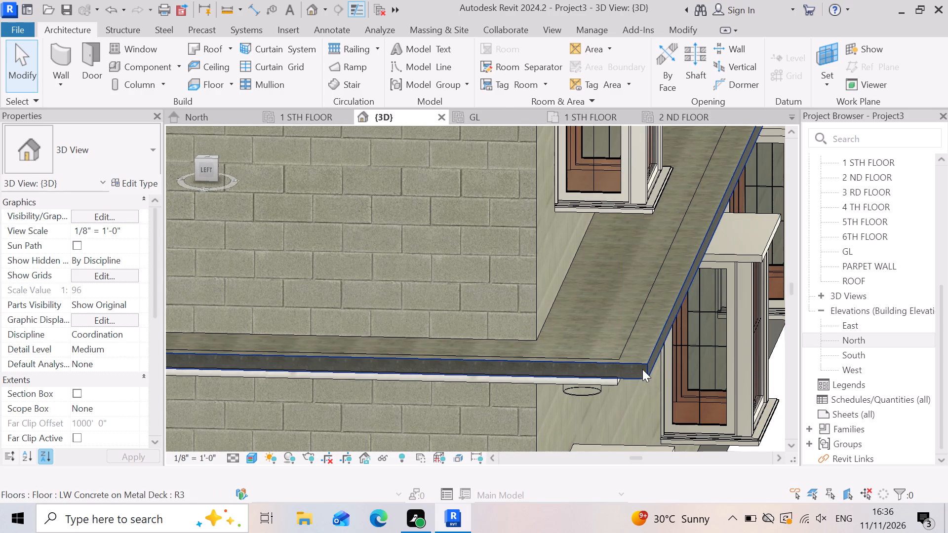
scroll(643, 363, down, 5)
scroll(612, 326, down, 3)
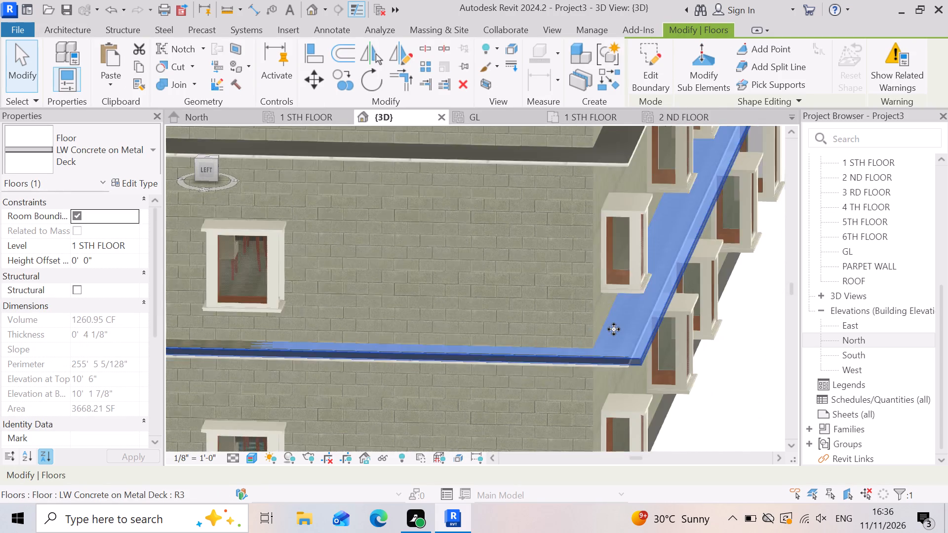
scroll(422, 282, down, 4)
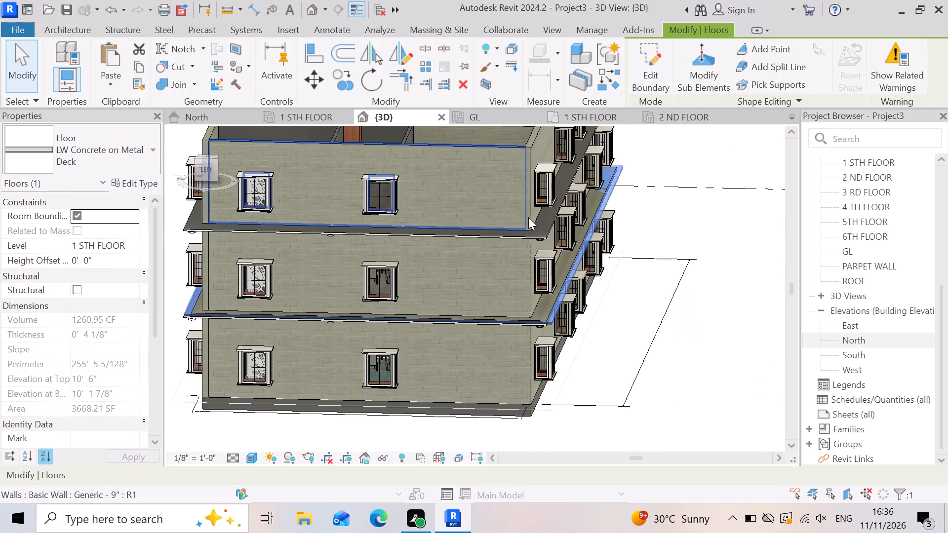
scroll(529, 218, up, 2)
scroll(491, 242, up, 3)
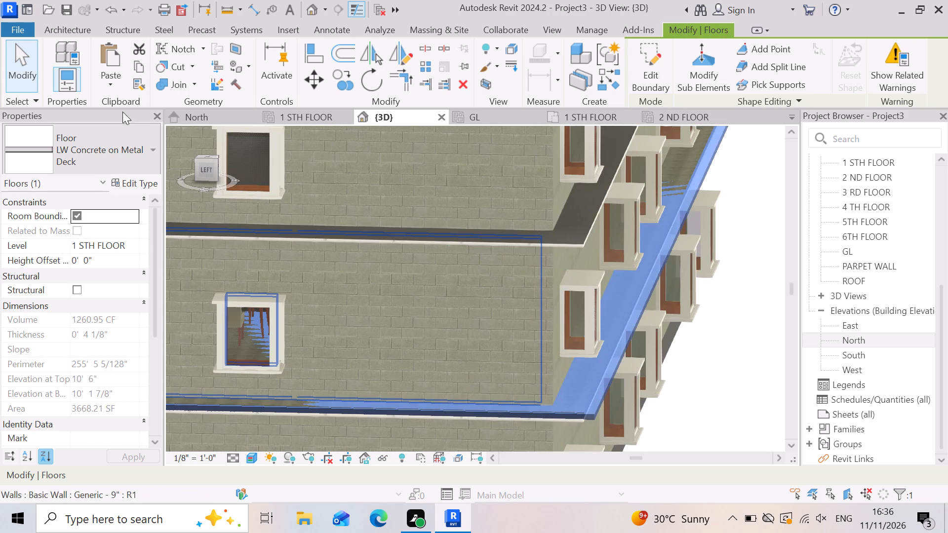
scroll(737, 293, down, 6)
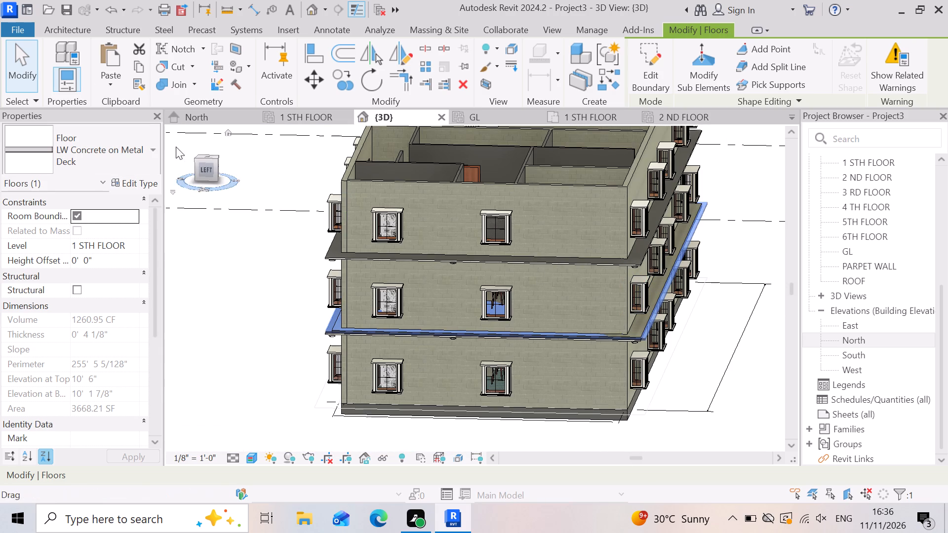
click(141, 72)
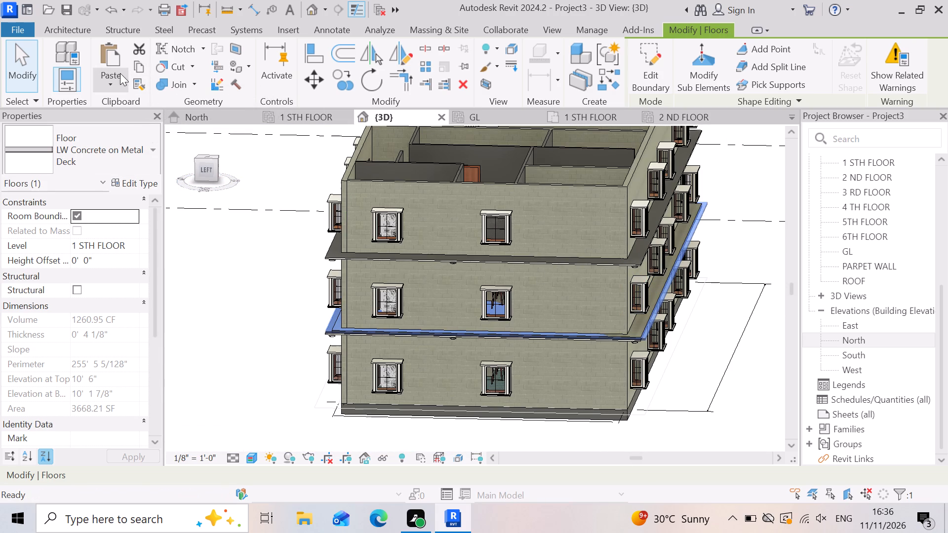
click(114, 85)
click(142, 133)
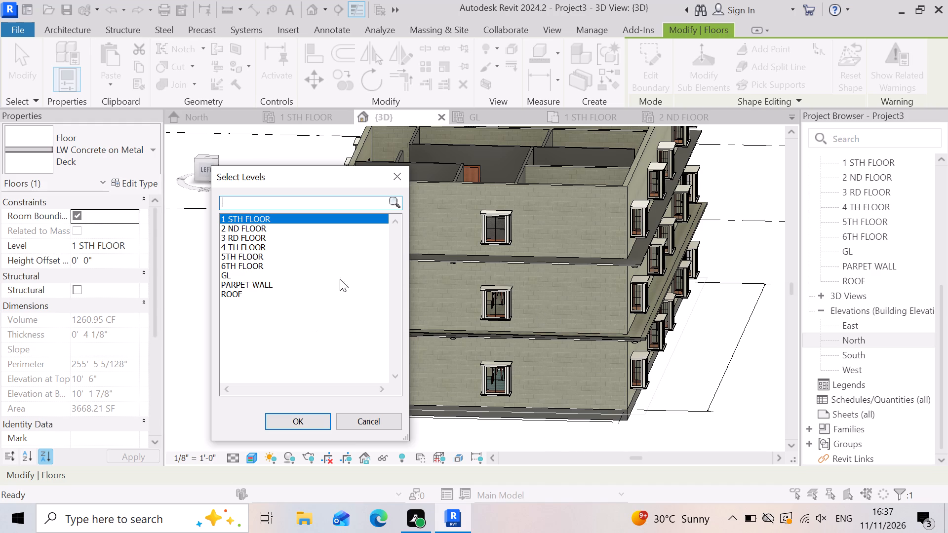
click(261, 228)
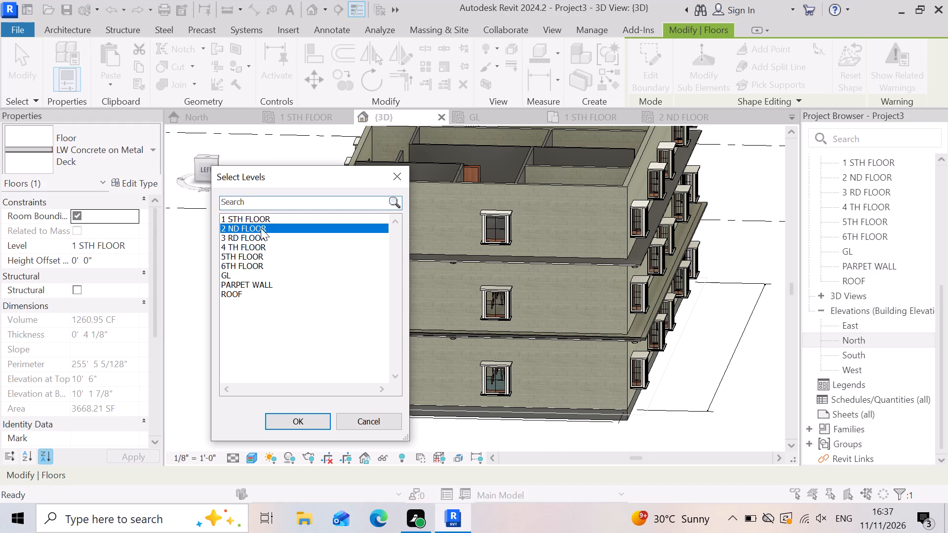
click(316, 423)
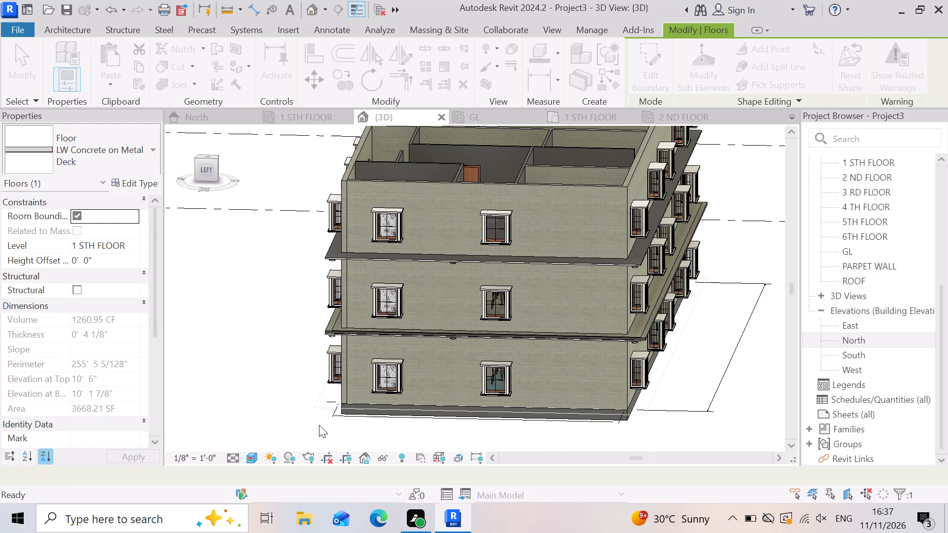
scroll(641, 400, up, 2)
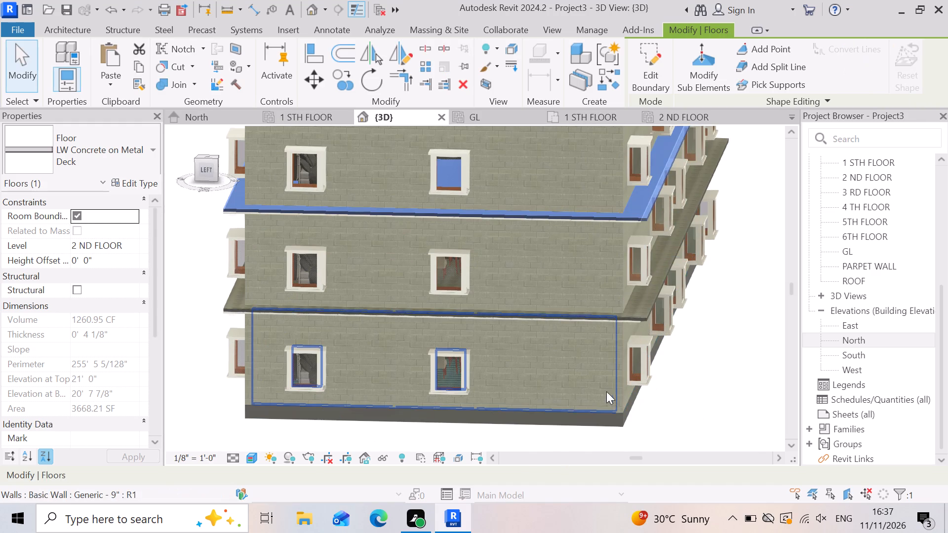
scroll(681, 277, up, 8)
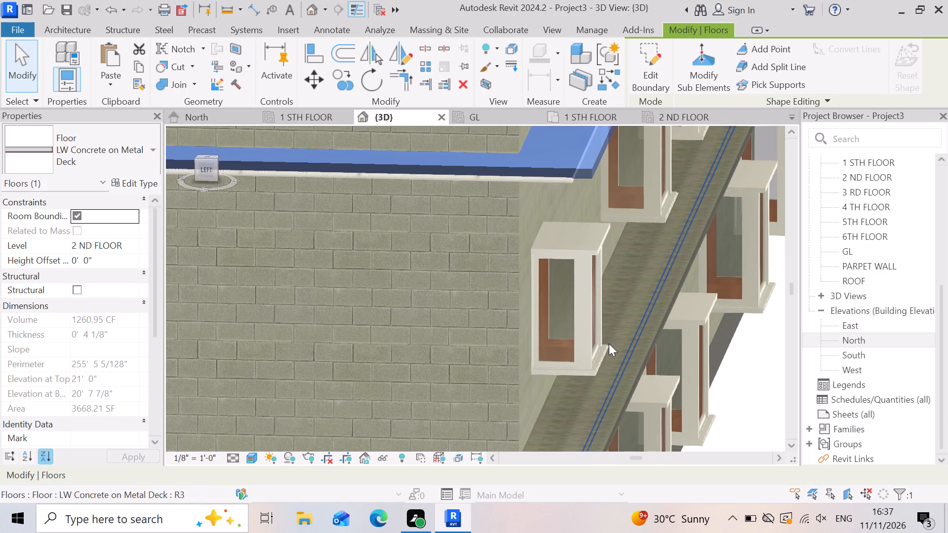
scroll(604, 340, down, 8)
click(685, 350)
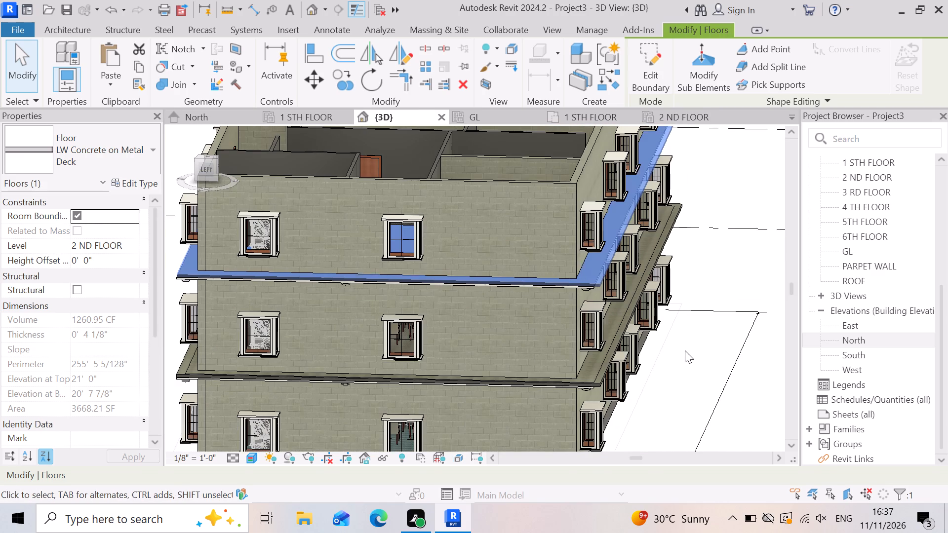
scroll(768, 399, down, 5)
scroll(608, 370, down, 1)
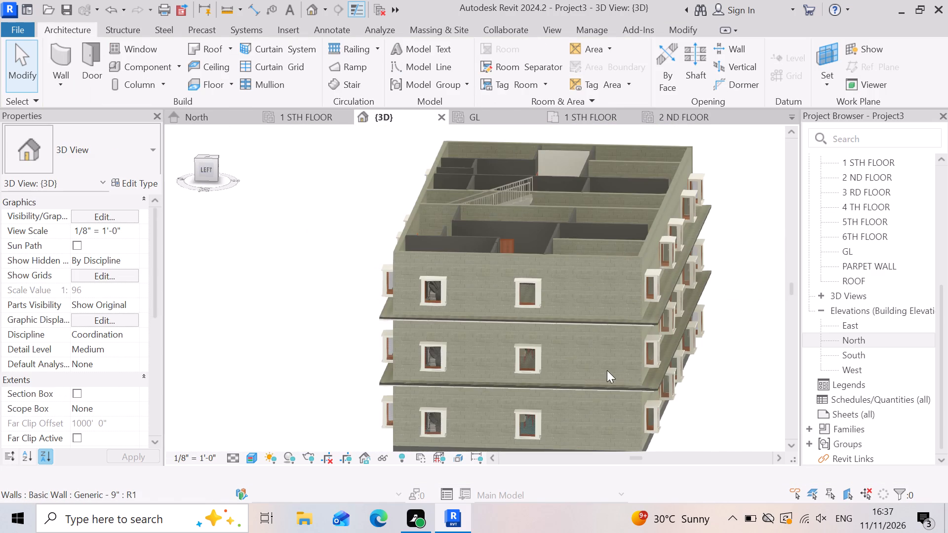
scroll(607, 370, down, 1)
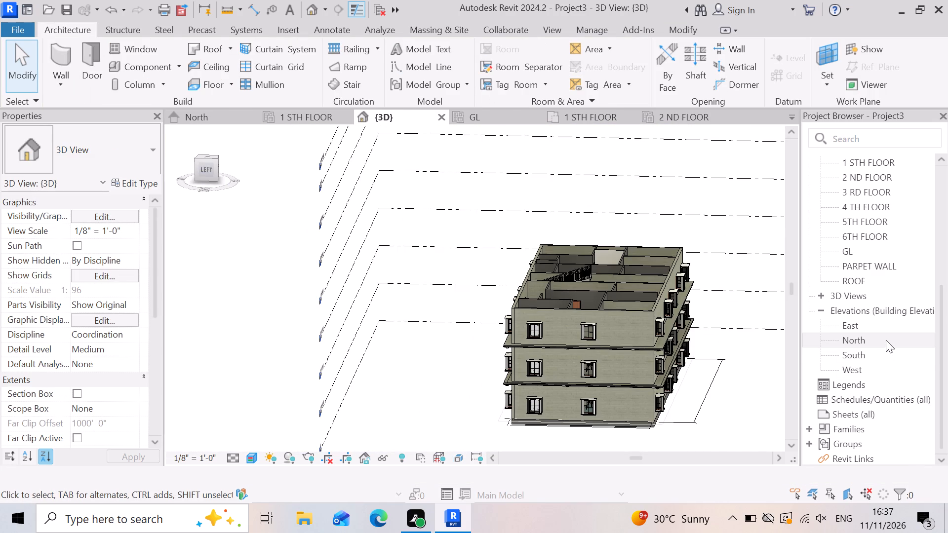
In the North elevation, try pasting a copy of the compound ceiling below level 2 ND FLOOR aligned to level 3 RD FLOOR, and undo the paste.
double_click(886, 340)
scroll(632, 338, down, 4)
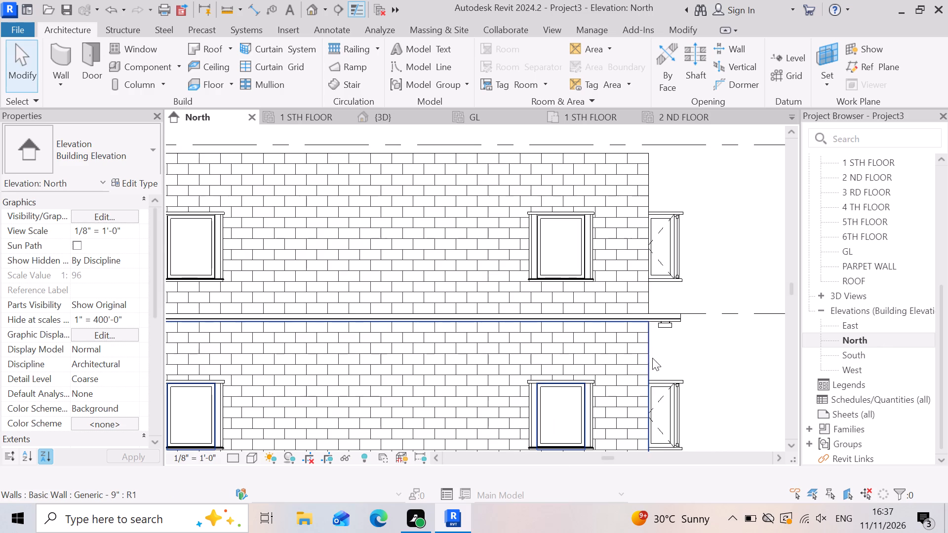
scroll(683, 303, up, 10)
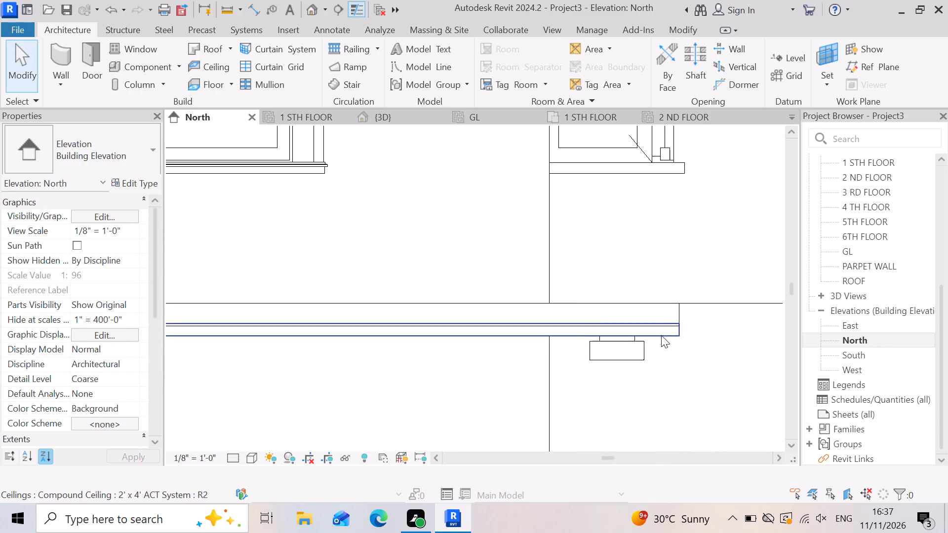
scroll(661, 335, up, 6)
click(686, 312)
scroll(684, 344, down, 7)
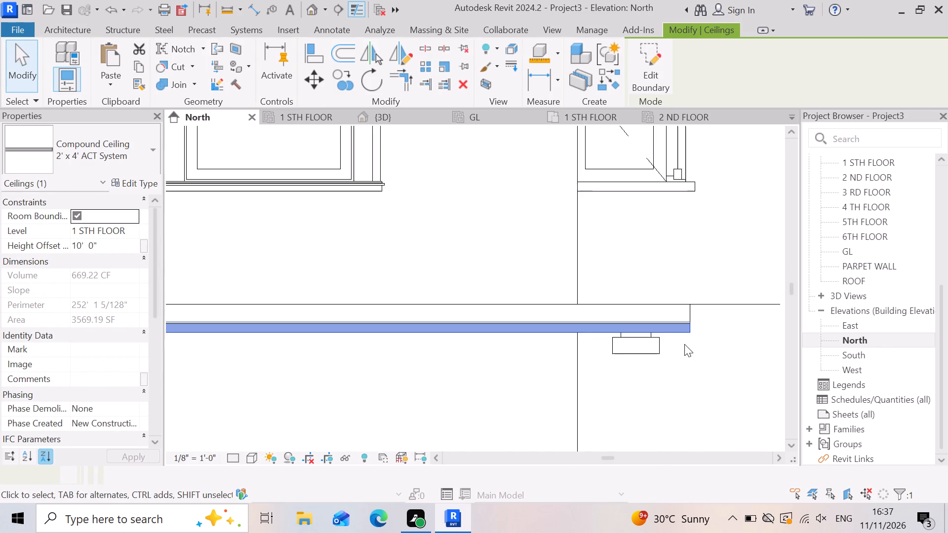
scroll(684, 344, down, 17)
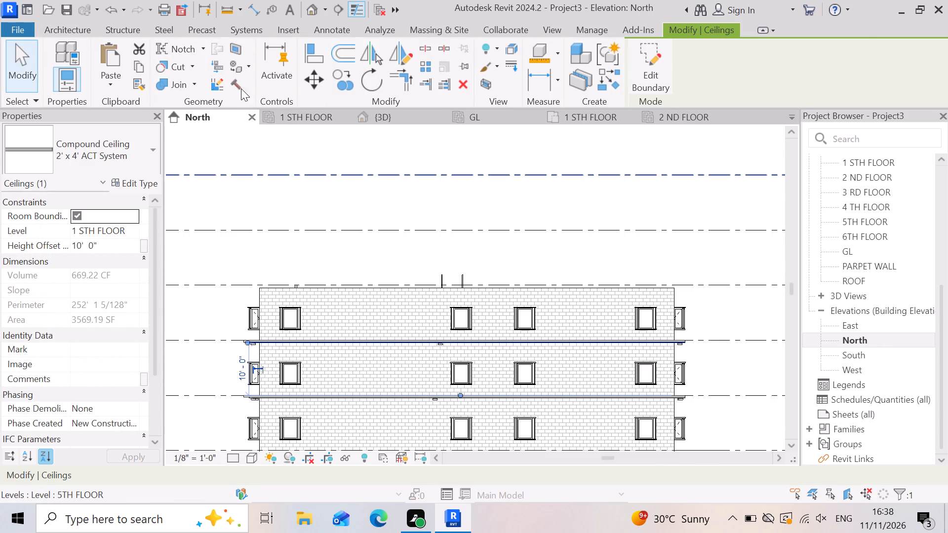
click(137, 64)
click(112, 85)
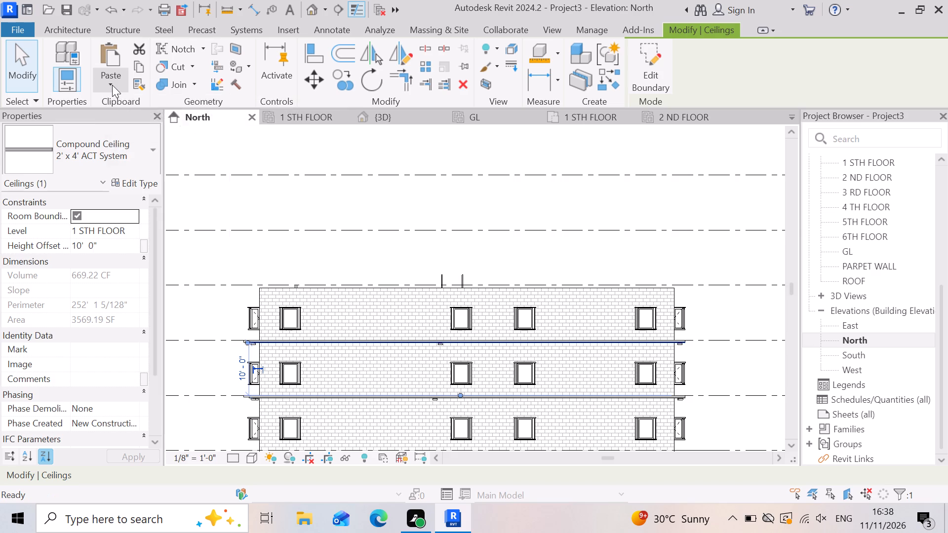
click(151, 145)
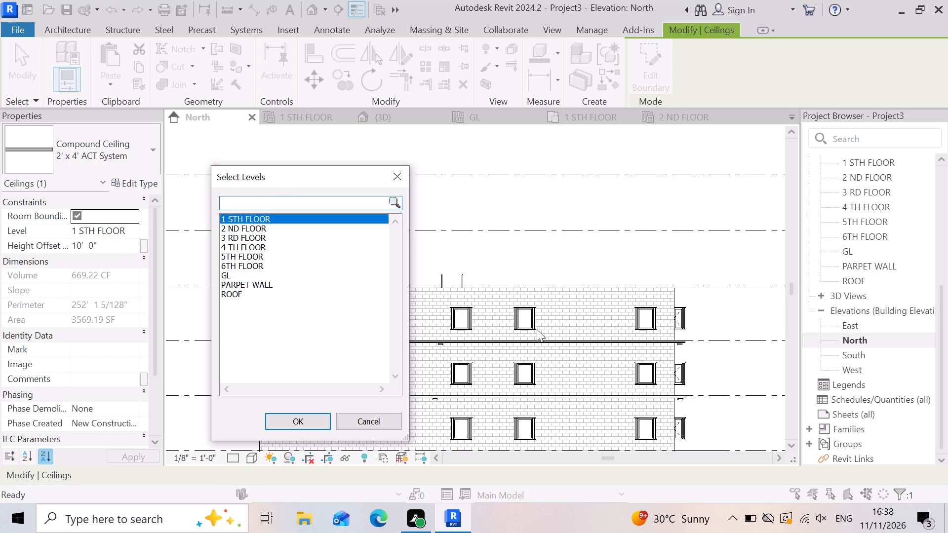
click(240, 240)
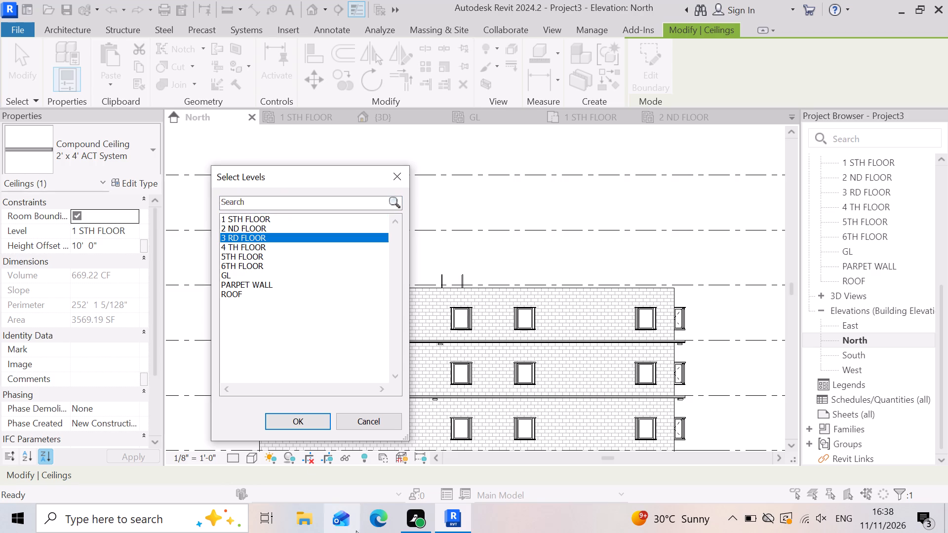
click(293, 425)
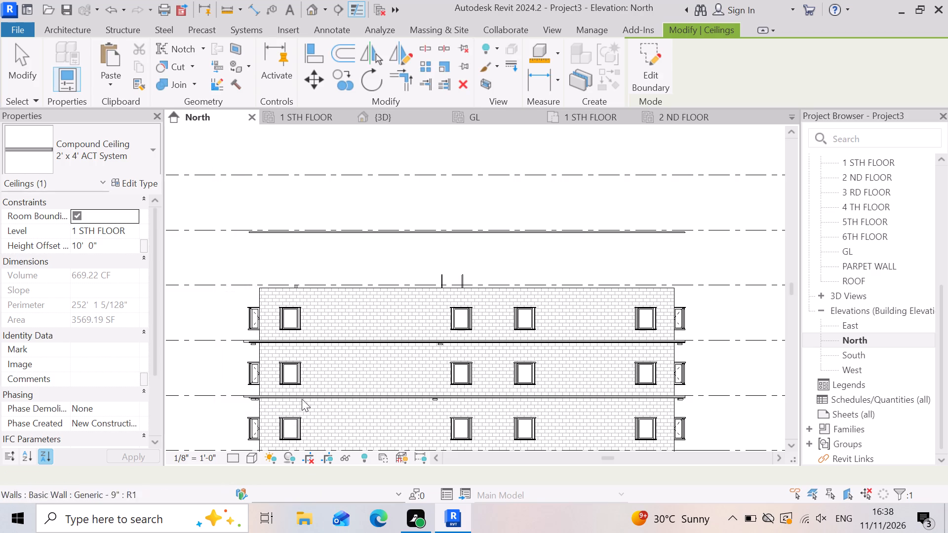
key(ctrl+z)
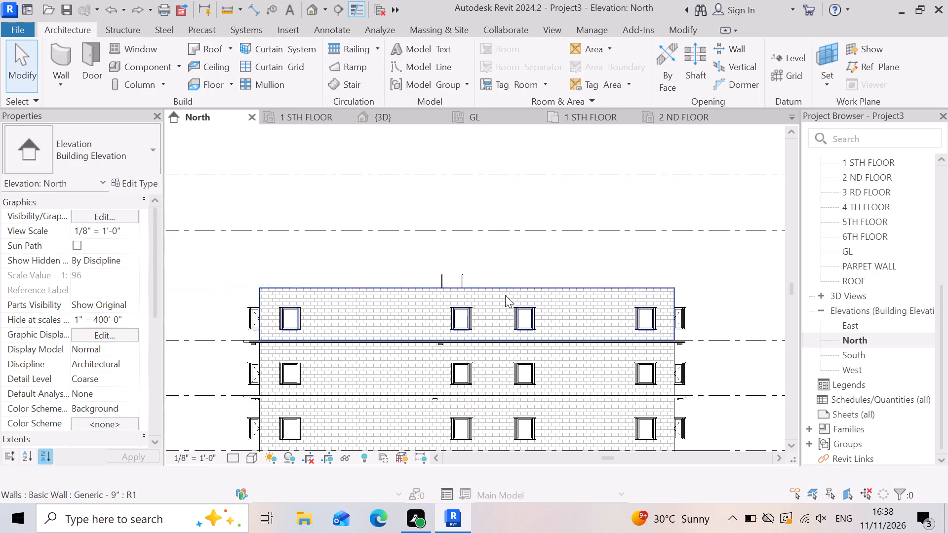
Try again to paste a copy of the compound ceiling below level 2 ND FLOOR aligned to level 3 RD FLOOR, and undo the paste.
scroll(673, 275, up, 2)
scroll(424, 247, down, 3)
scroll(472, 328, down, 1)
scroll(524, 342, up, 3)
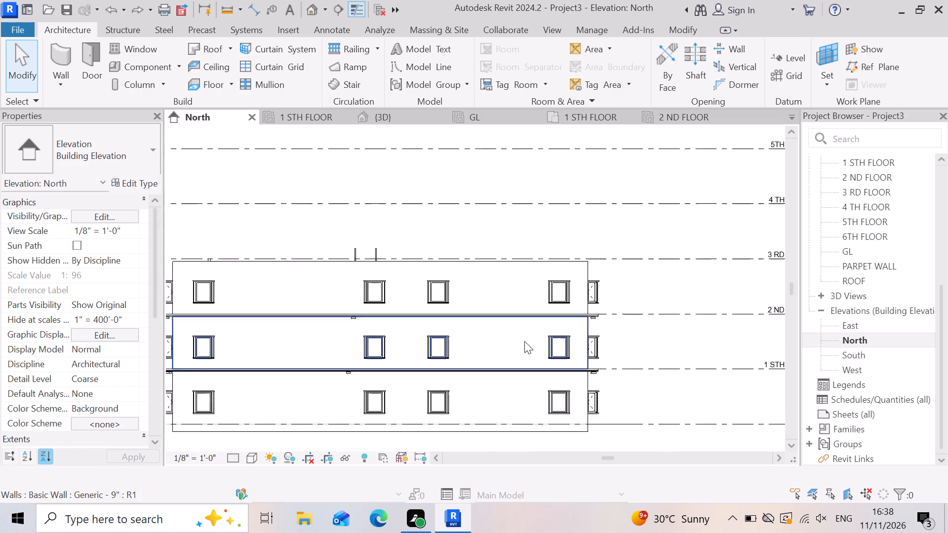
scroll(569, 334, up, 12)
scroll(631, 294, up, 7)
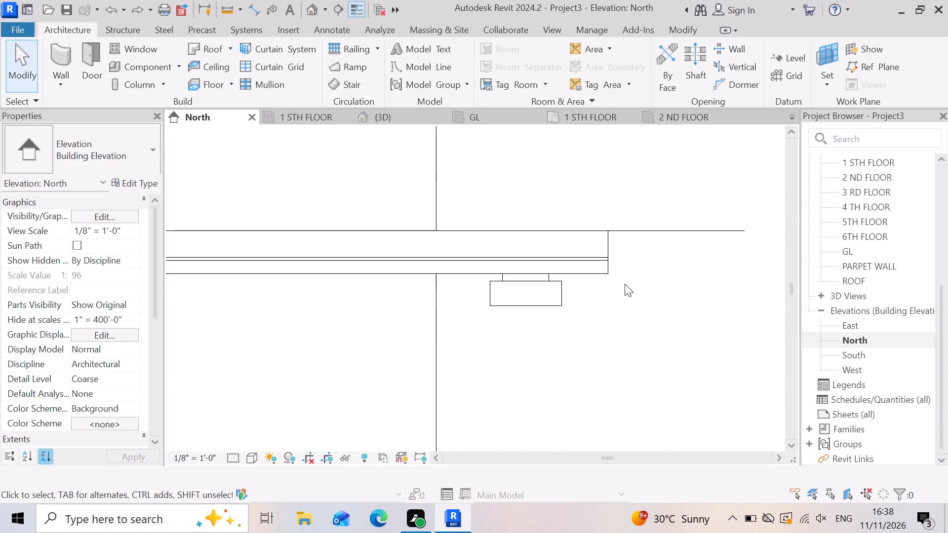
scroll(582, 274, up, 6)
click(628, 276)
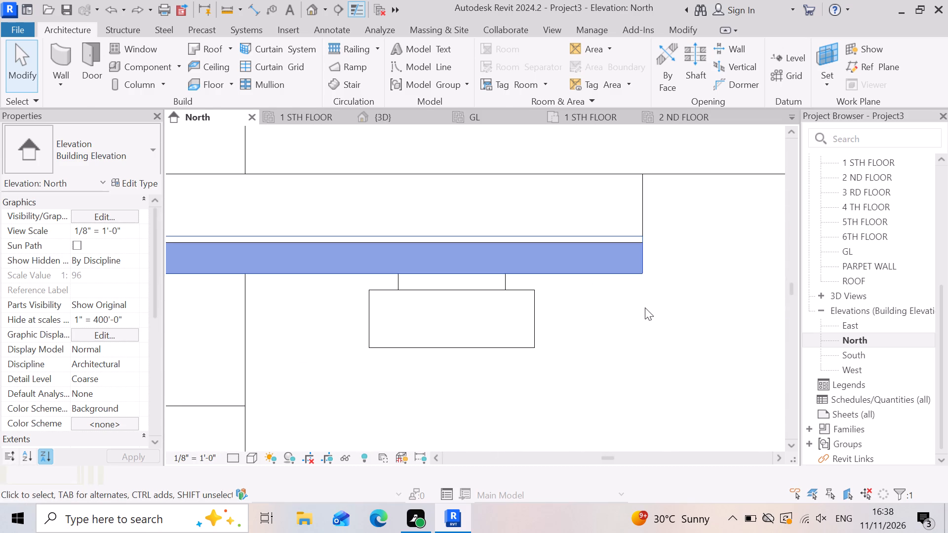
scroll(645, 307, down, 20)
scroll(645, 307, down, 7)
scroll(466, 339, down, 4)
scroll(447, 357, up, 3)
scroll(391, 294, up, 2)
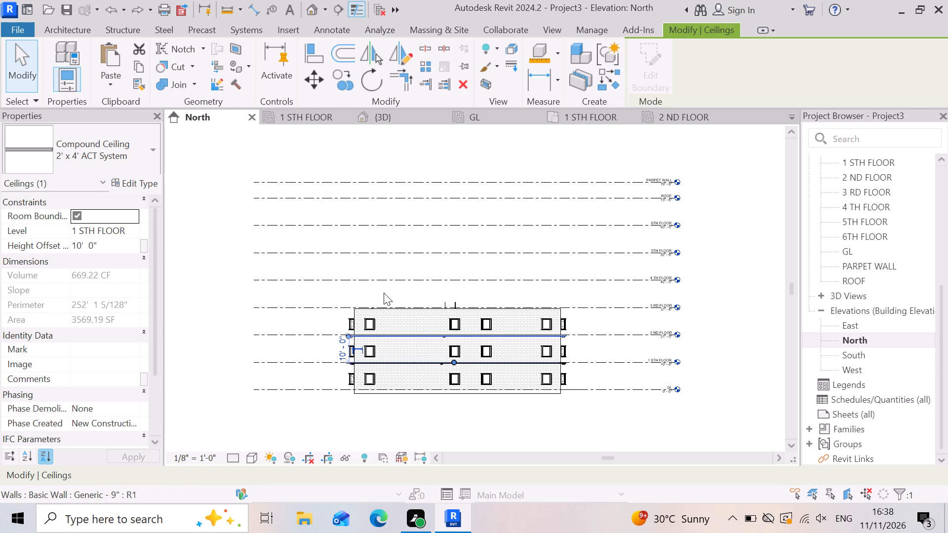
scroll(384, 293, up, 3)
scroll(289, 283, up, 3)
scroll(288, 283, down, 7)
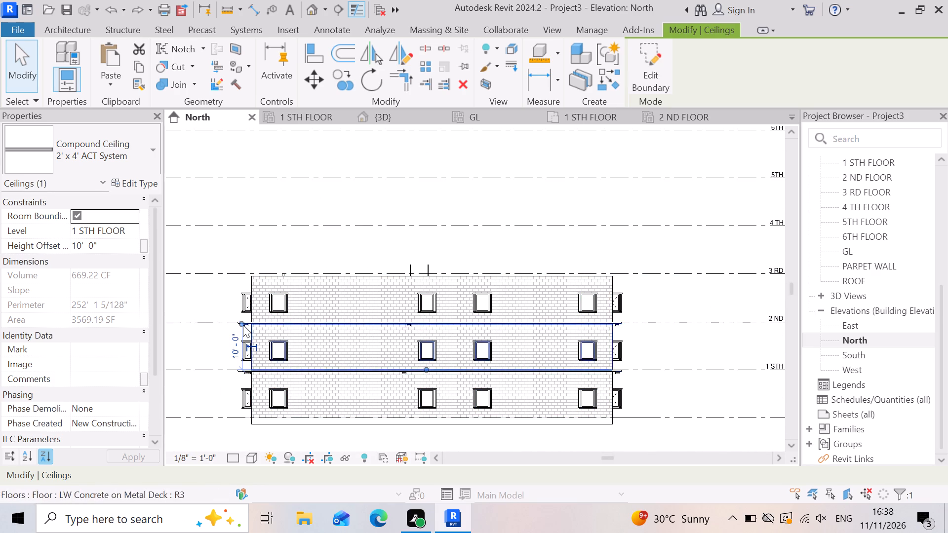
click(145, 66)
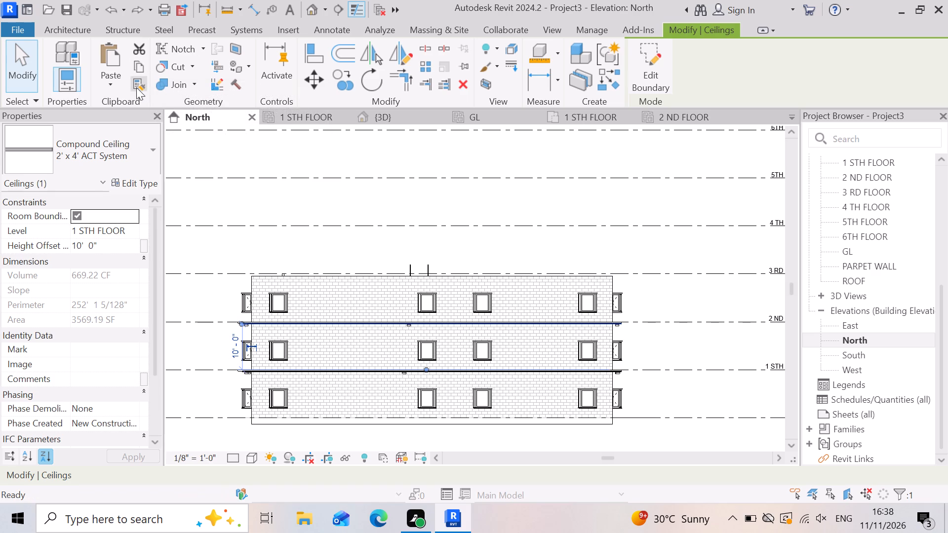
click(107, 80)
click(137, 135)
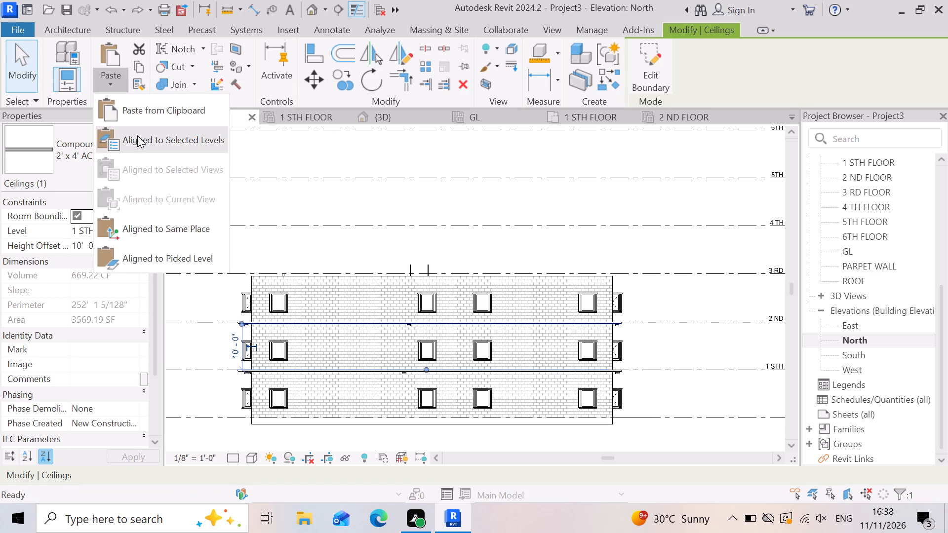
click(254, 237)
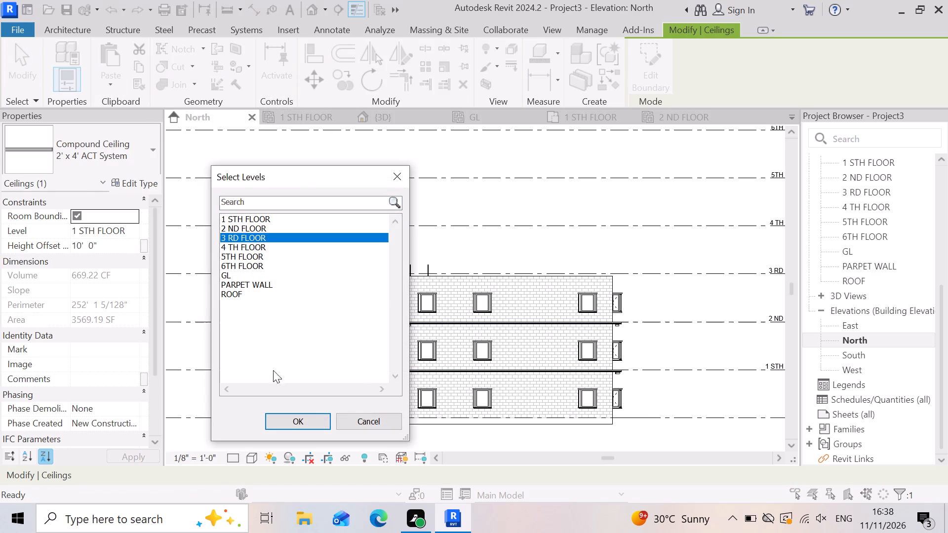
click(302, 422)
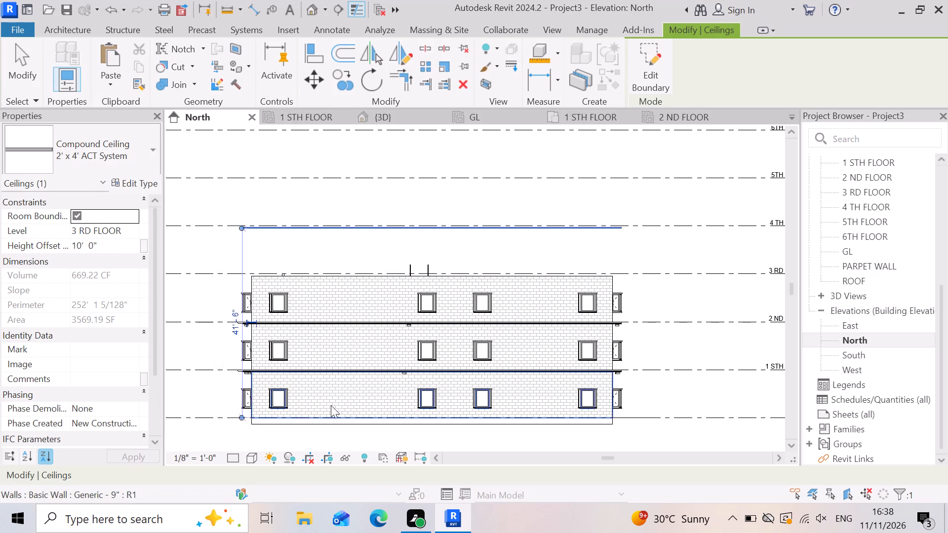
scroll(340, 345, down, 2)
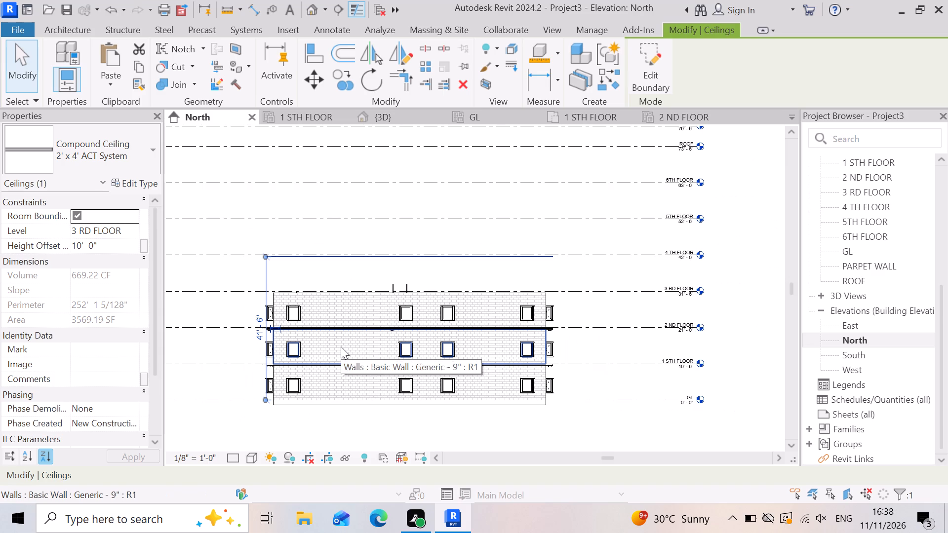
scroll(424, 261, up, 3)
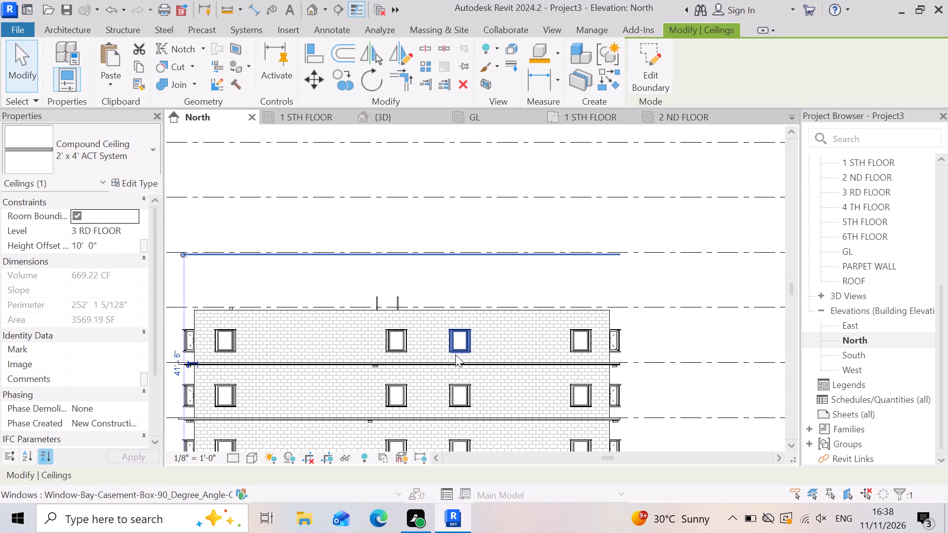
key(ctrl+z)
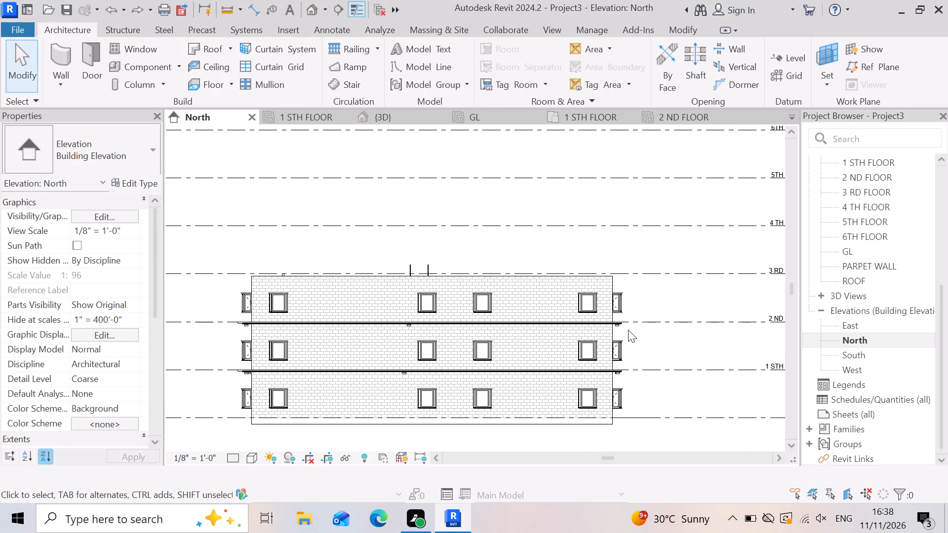
Copy the 2' x 4' ACT System compound ceiling below level 2 ND FLOOR and paste it aligned to level 2 ND FLOOR.
scroll(628, 330, up, 17)
scroll(589, 331, up, 6)
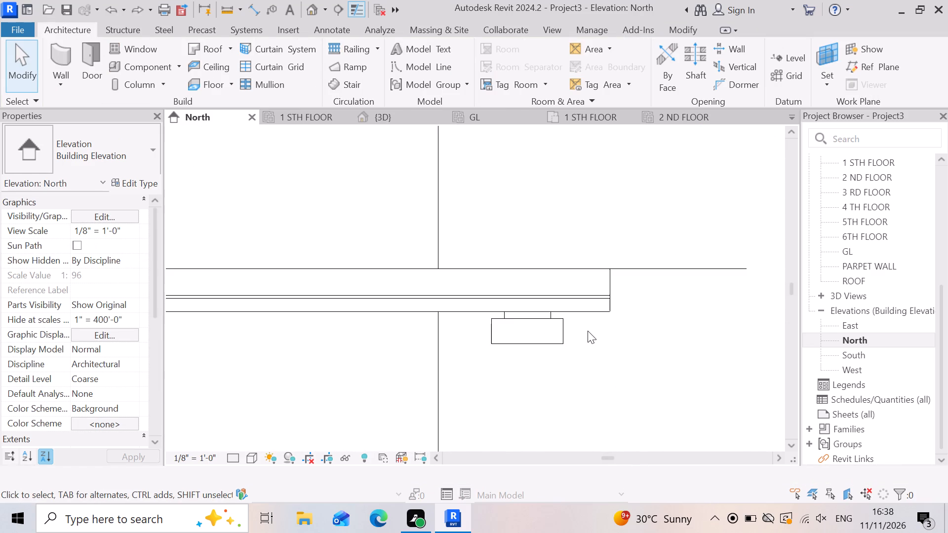
click(592, 306)
scroll(599, 350, down, 6)
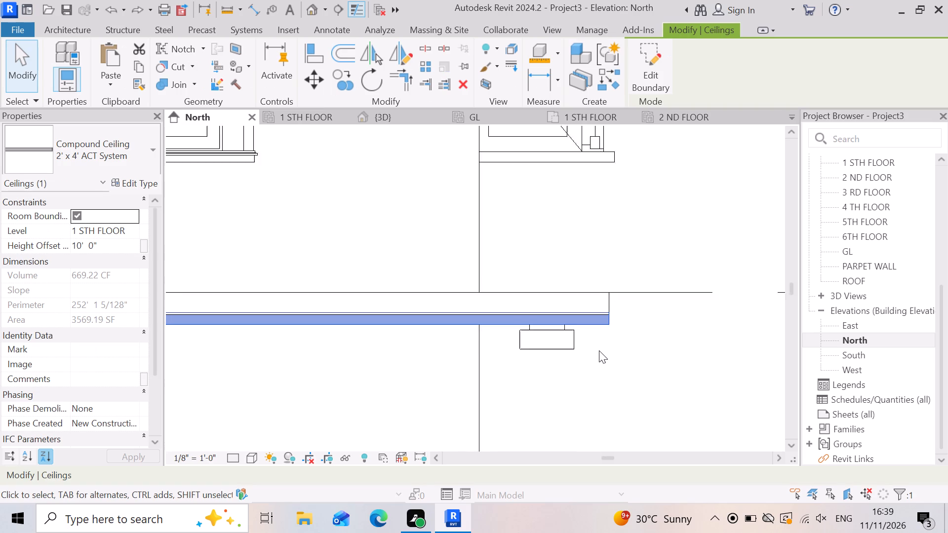
scroll(599, 350, down, 6)
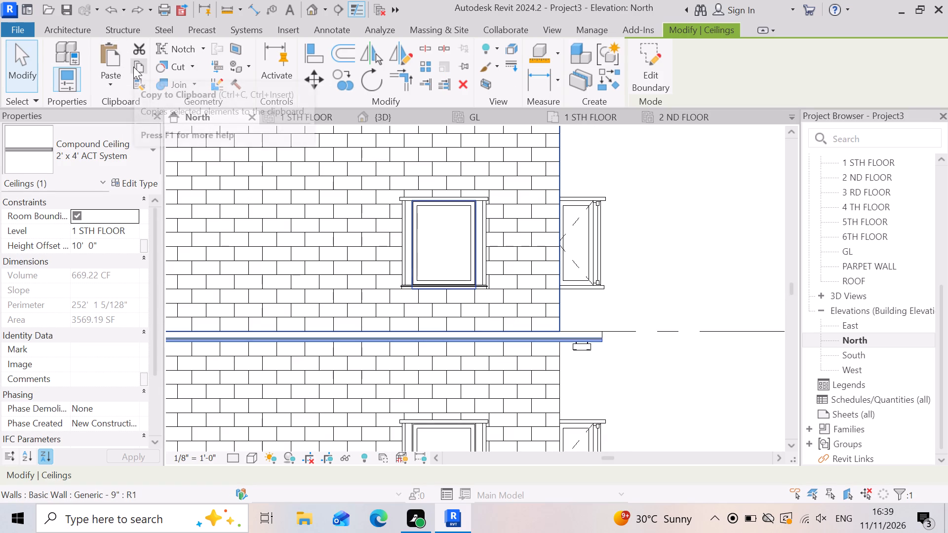
click(133, 67)
click(110, 88)
click(172, 150)
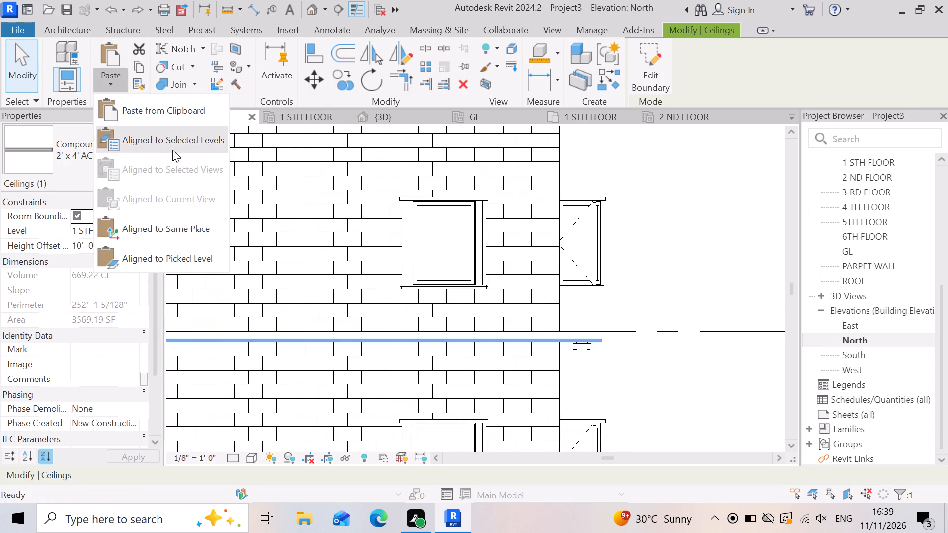
click(255, 226)
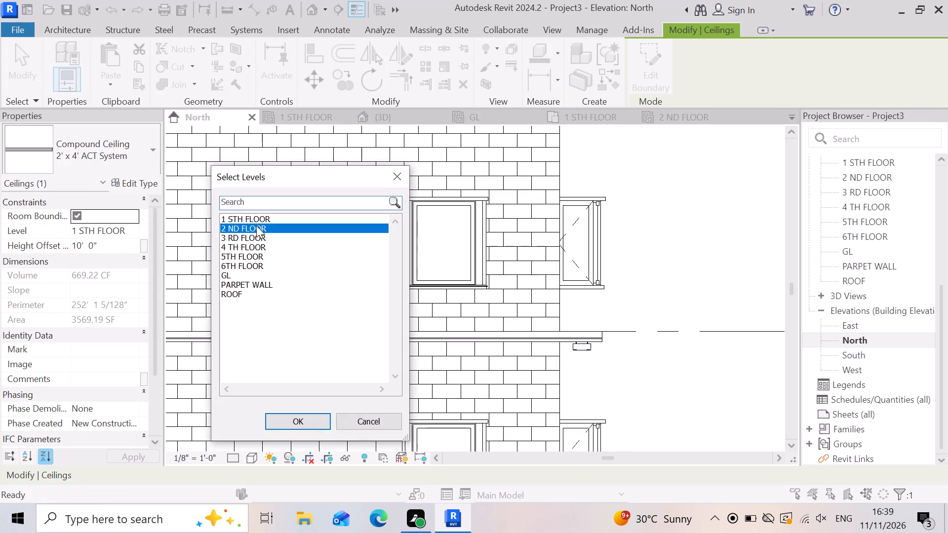
click(287, 419)
scroll(489, 361, down, 5)
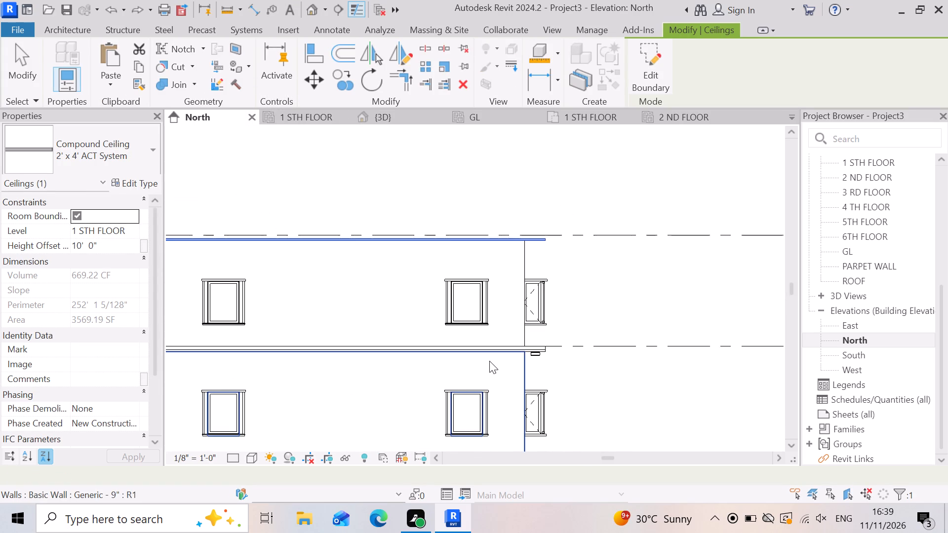
scroll(489, 361, down, 2)
scroll(518, 360, up, 12)
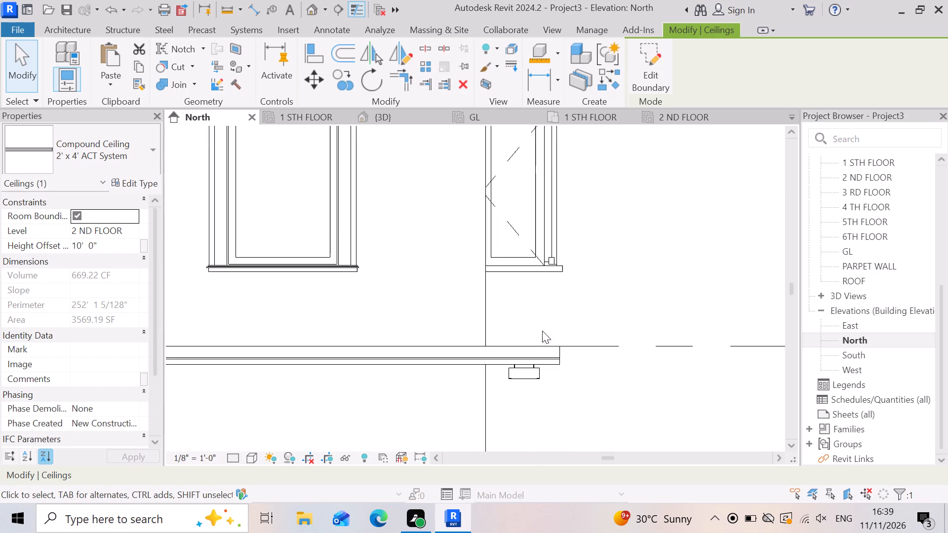
scroll(547, 356, up, 3)
scroll(611, 379, down, 6)
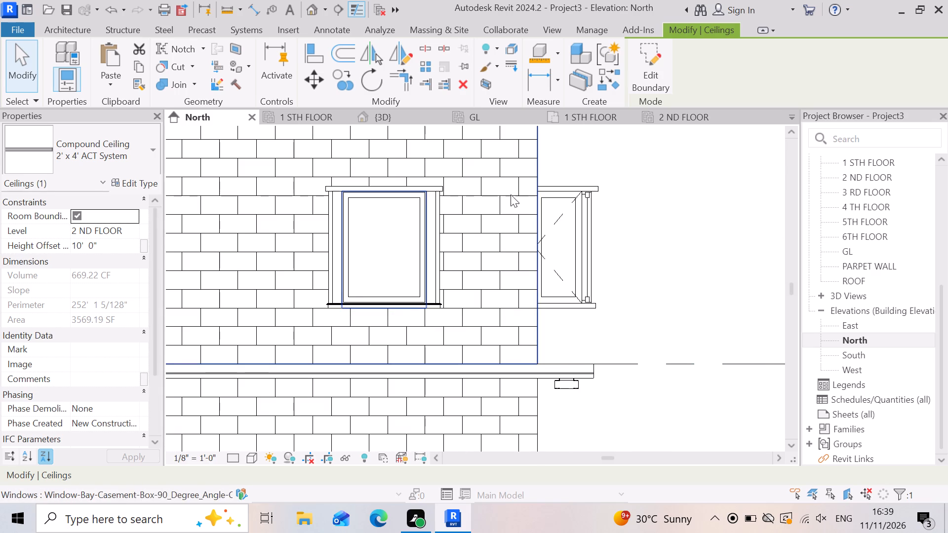
In the 3D view, inspect the pasted ceiling's edges and corners over the top storey's exterior walls and stair railings.
click(411, 111)
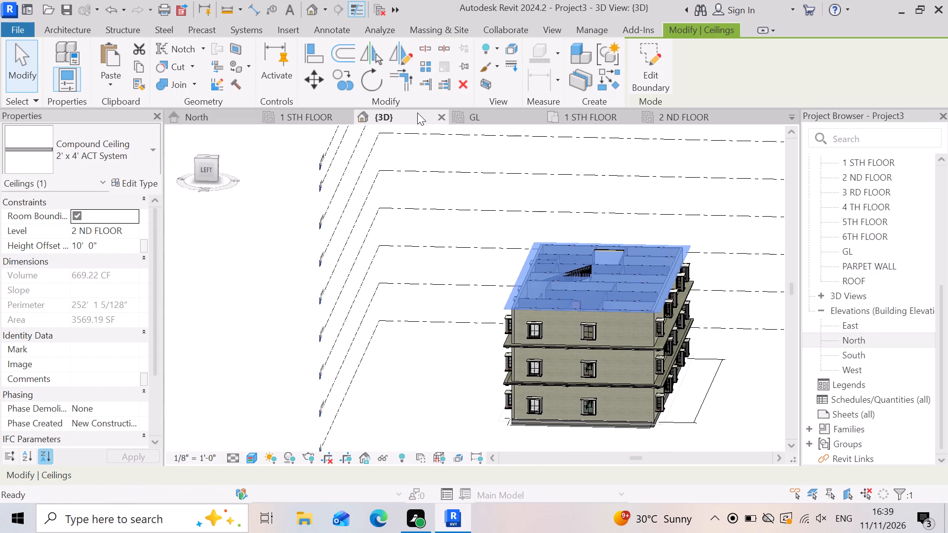
click(420, 376)
scroll(473, 327, up, 18)
scroll(427, 329, down, 3)
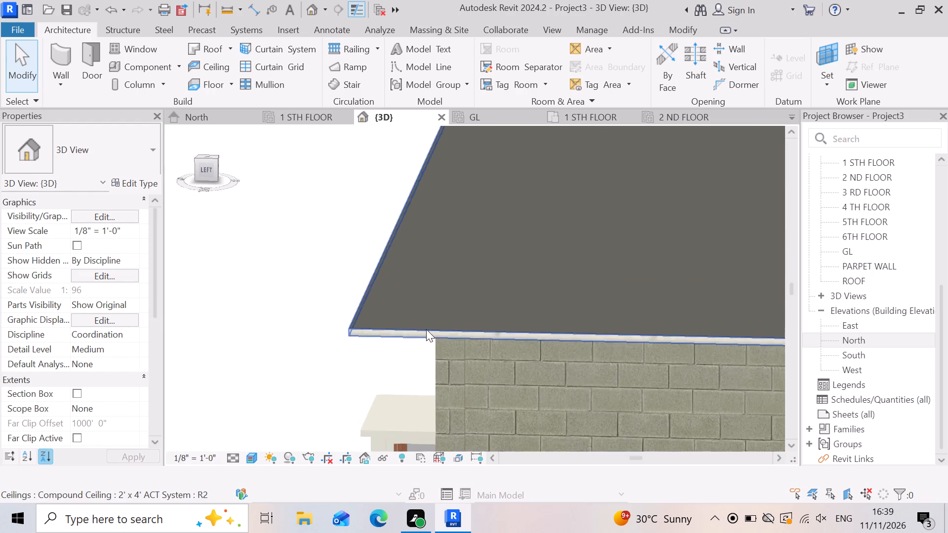
shift+middle_drag(411, 381, 451, 379)
shift+right_drag(422, 376, 451, 379)
scroll(452, 379, down, 4)
scroll(565, 345, down, 3)
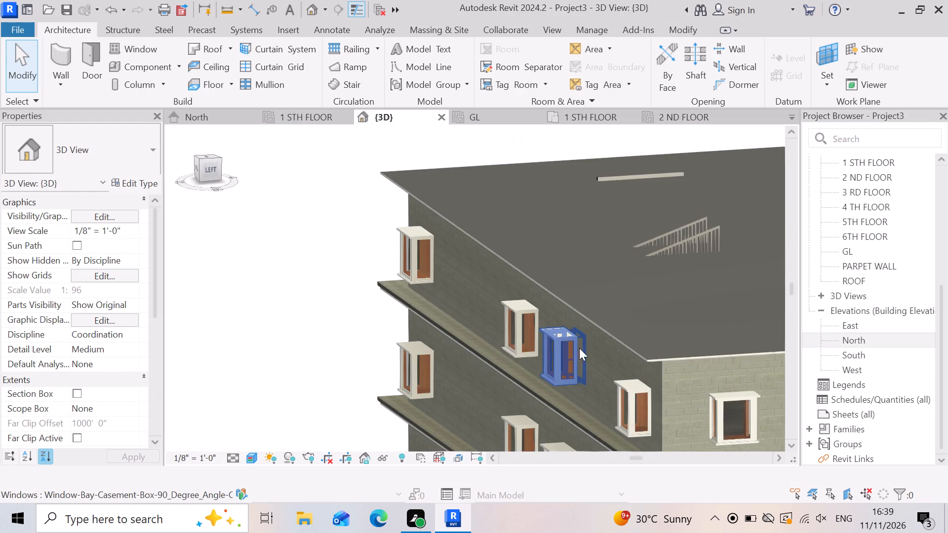
scroll(500, 332, down, 3)
scroll(668, 325, up, 8)
scroll(513, 344, down, 3)
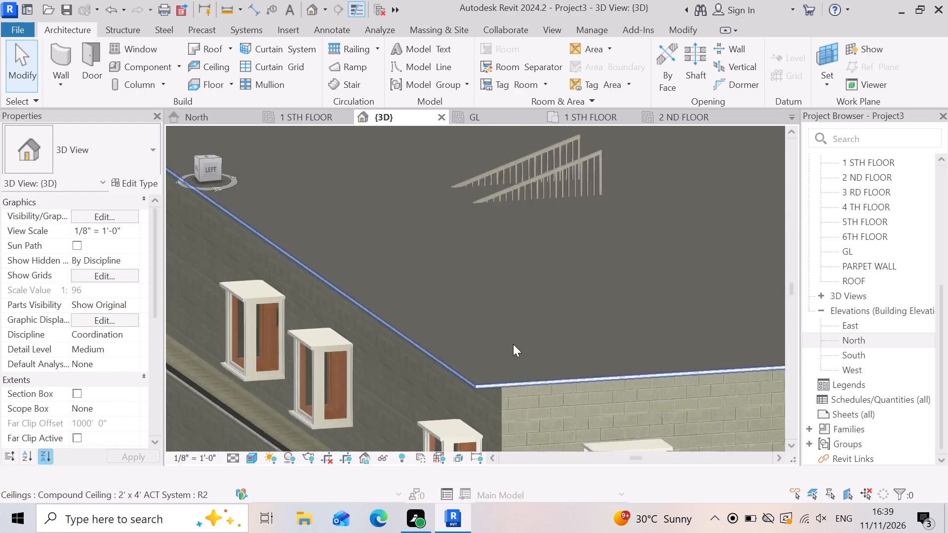
Open the 2 ND FLOOR reflected ceiling plan and examine the ceiling's extent and grid around the walls and stair.
double_click(878, 174)
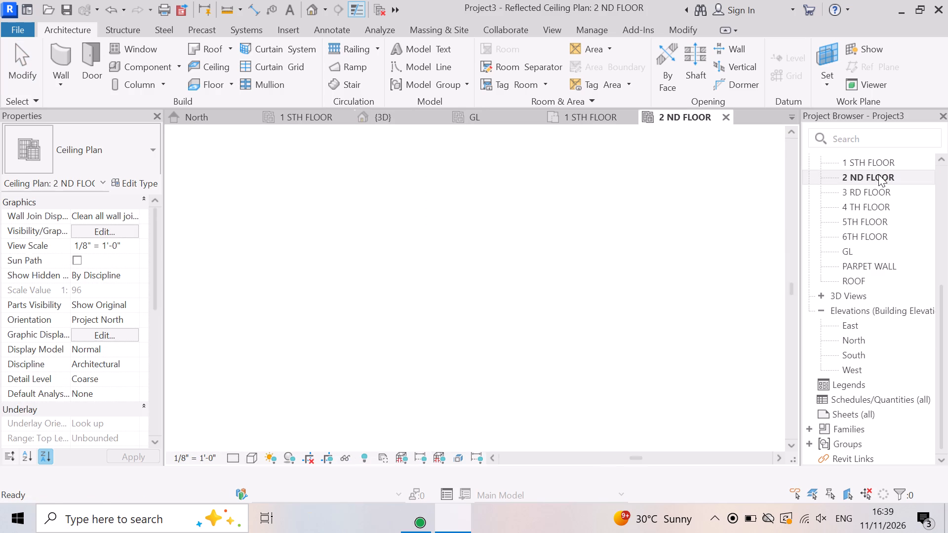
scroll(465, 312, up, 4)
scroll(468, 310, down, 1)
scroll(554, 313, up, 2)
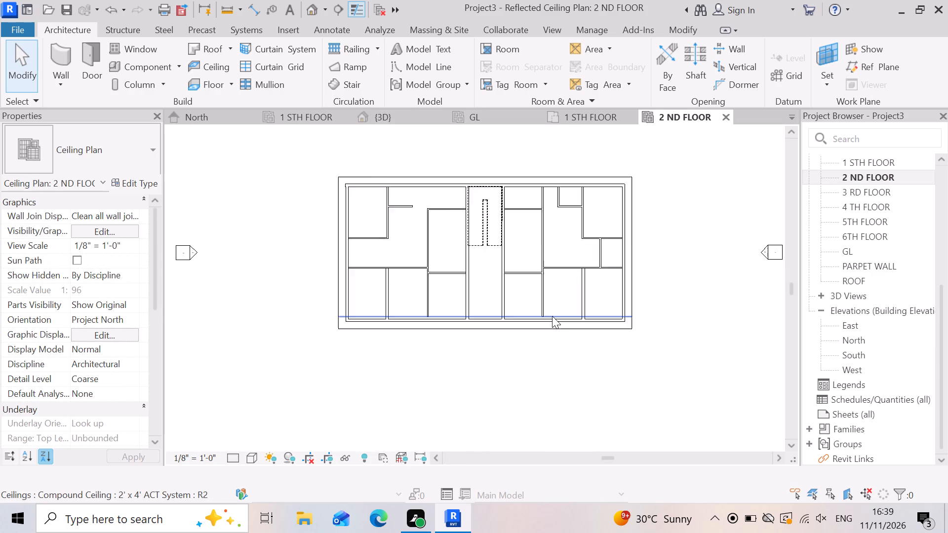
scroll(552, 316, up, 4)
scroll(719, 339, down, 4)
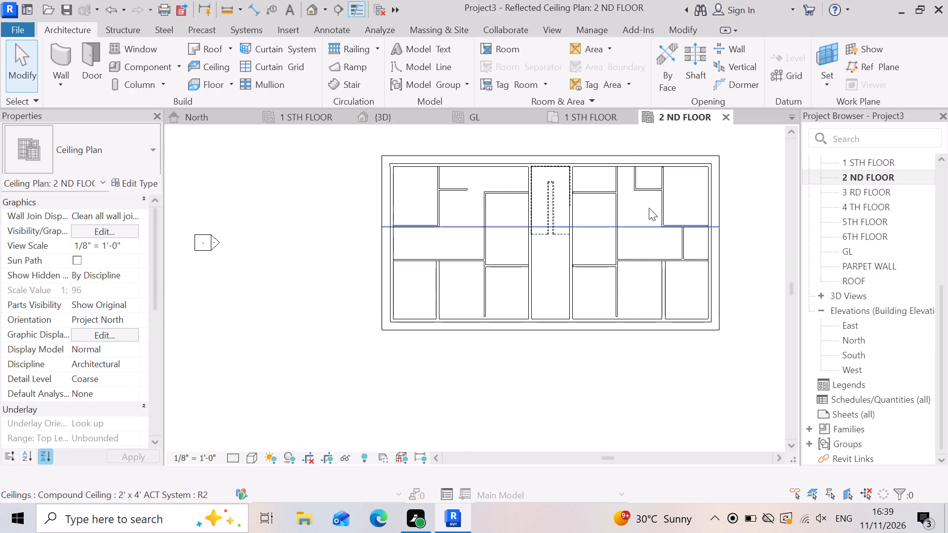
scroll(535, 116, up, 8)
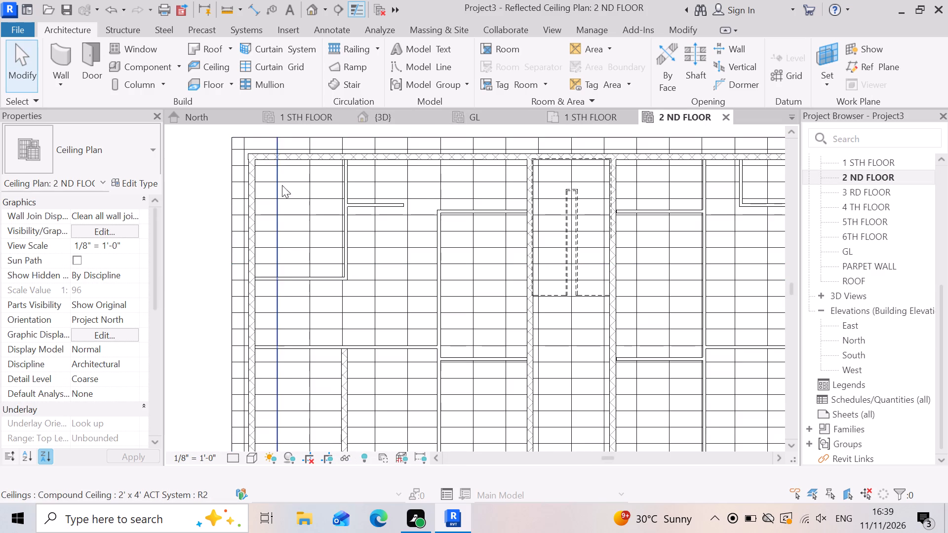
click(265, 139)
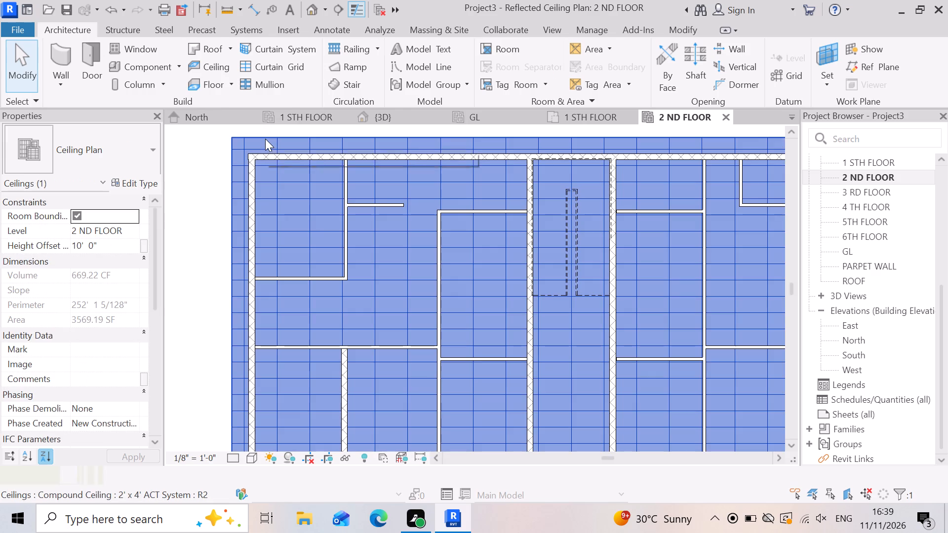
key(Escape)
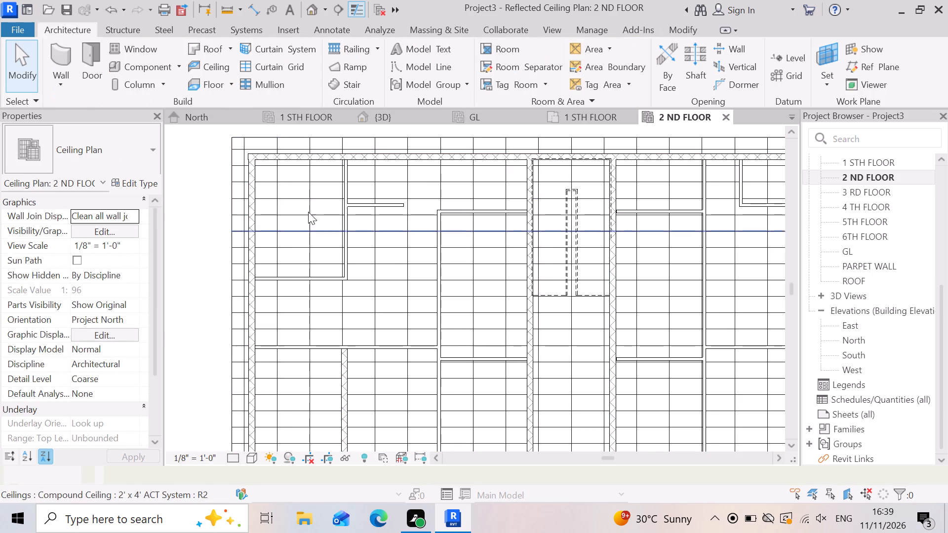
Place three Ceiling Light - Flat Round 60W - 120V fixtures on the ceiling's west overhang: at the north-west corner, midway, and at the south-west corner.
click(181, 65)
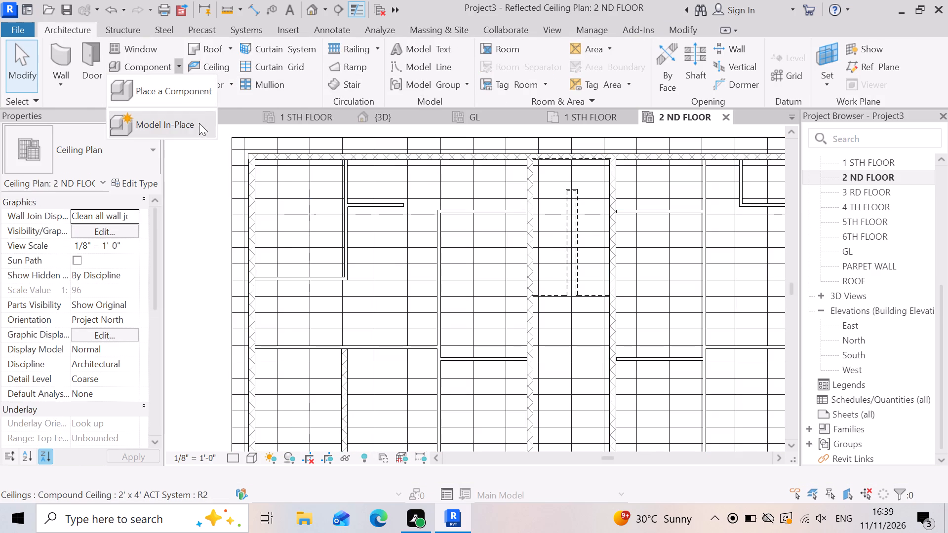
click(186, 88)
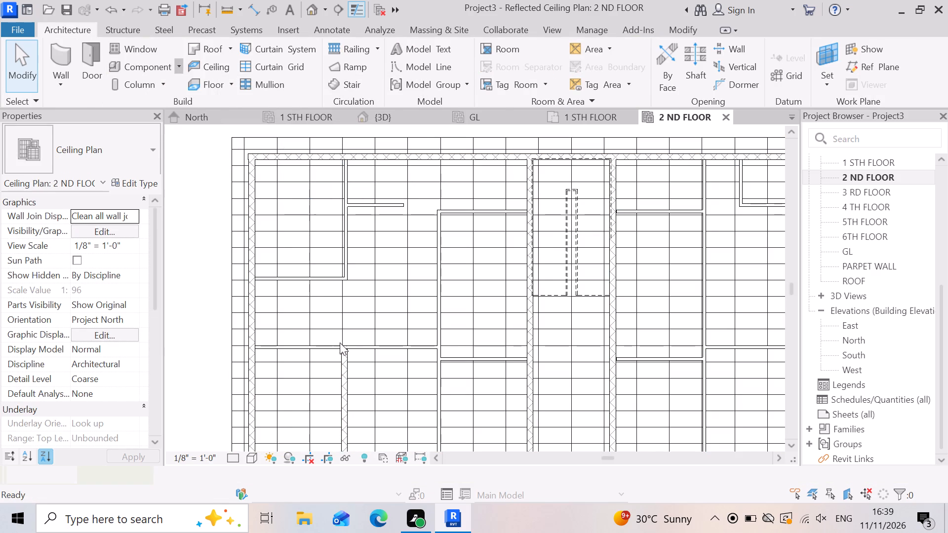
scroll(370, 316, down, 5)
scroll(351, 256, up, 14)
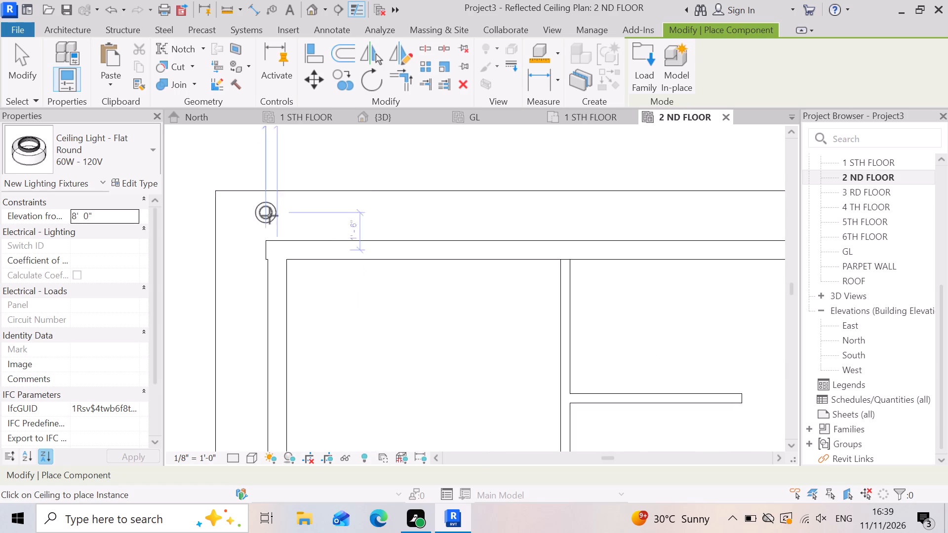
click(225, 216)
scroll(276, 201, down, 3)
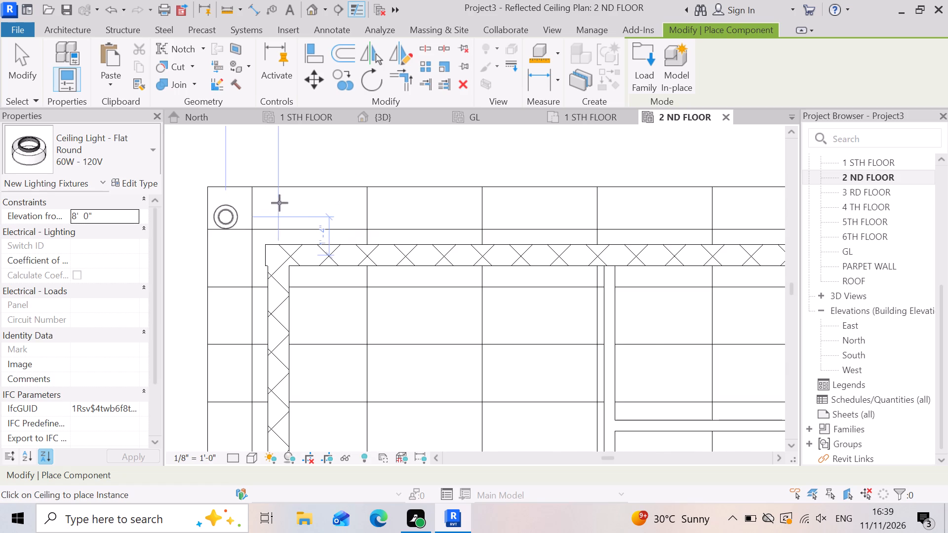
scroll(279, 203, down, 6)
scroll(270, 366, up, 6)
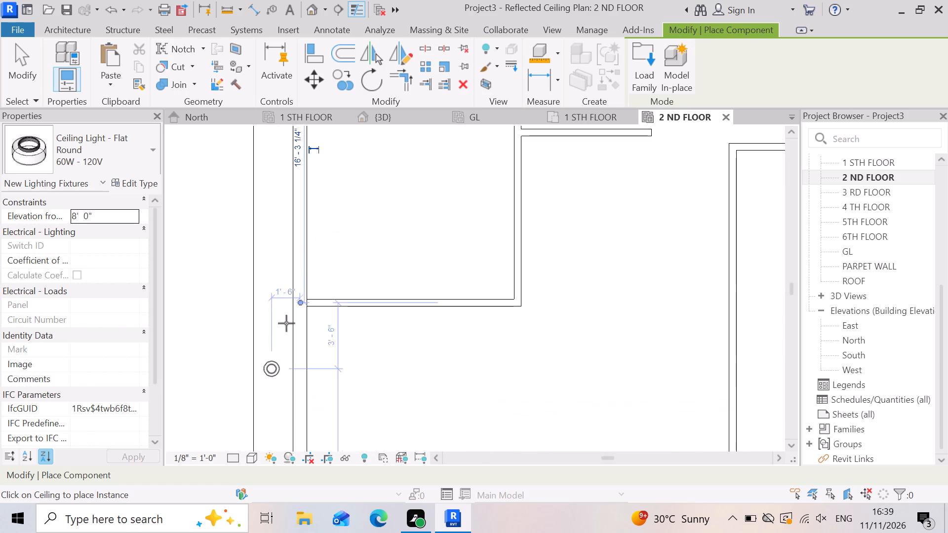
click(272, 291)
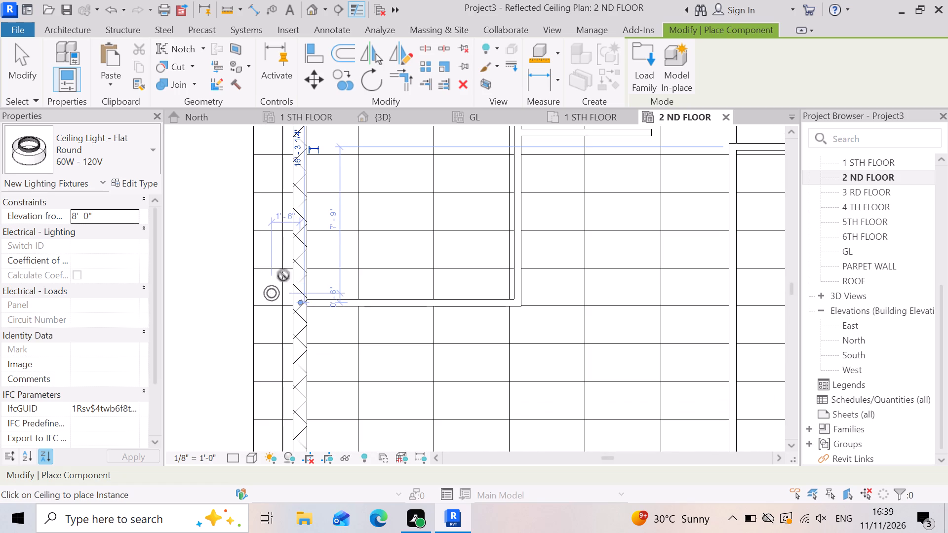
scroll(304, 260, down, 10)
scroll(341, 304, down, 4)
scroll(332, 345, up, 6)
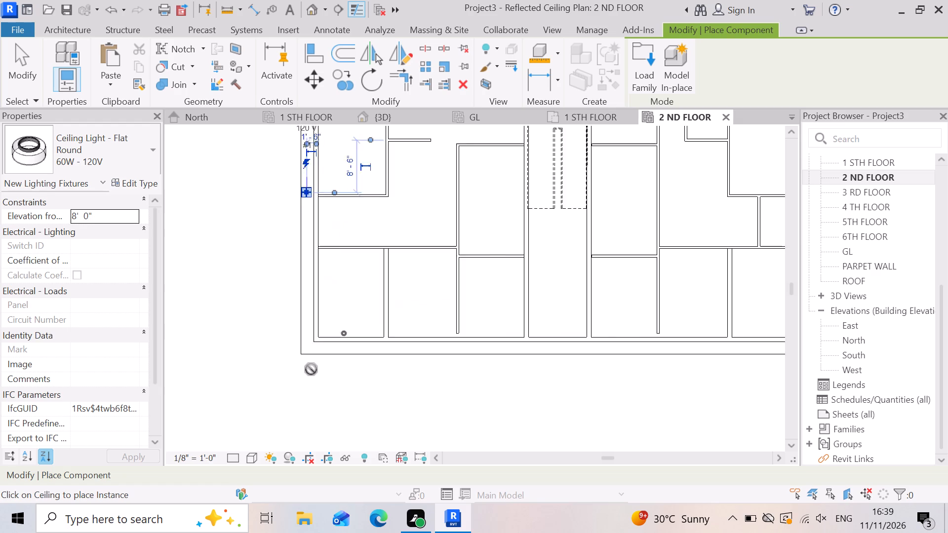
scroll(311, 369, up, 6)
scroll(310, 316, up, 2)
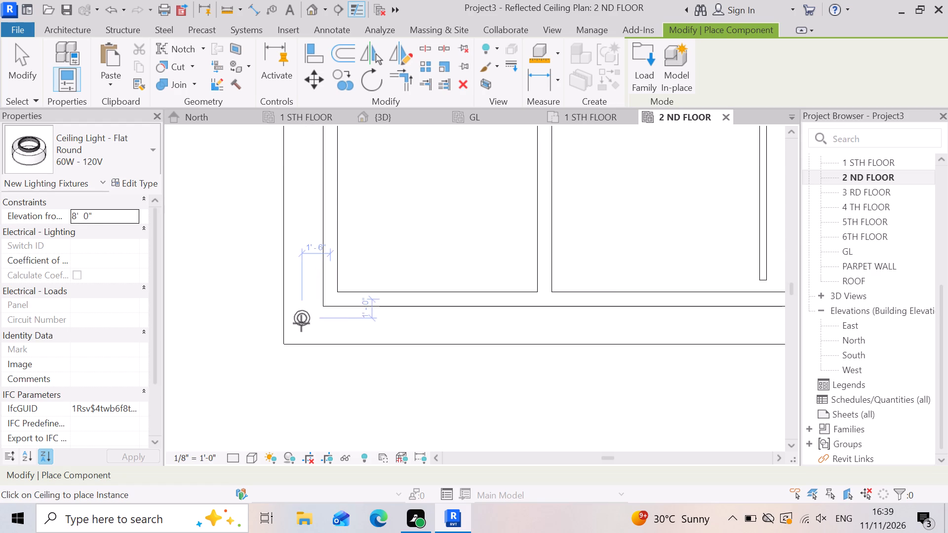
click(301, 323)
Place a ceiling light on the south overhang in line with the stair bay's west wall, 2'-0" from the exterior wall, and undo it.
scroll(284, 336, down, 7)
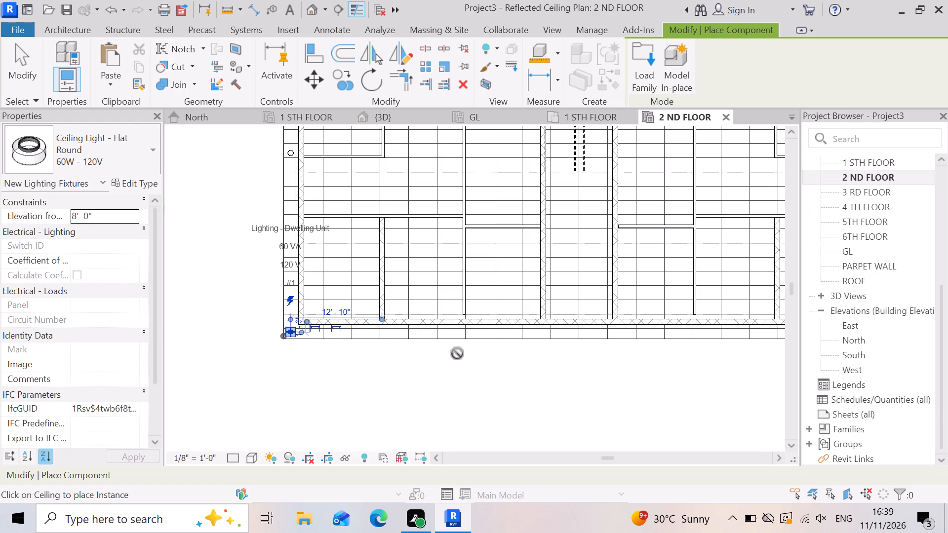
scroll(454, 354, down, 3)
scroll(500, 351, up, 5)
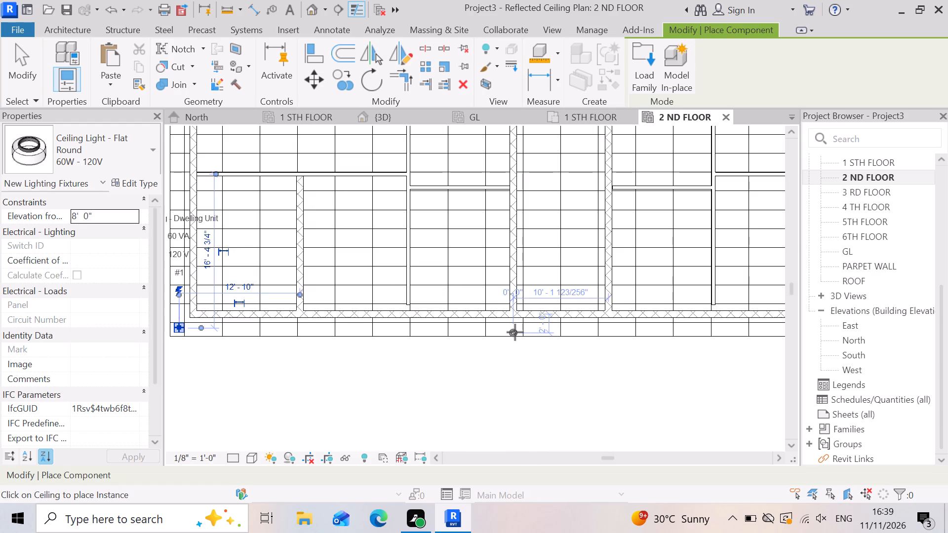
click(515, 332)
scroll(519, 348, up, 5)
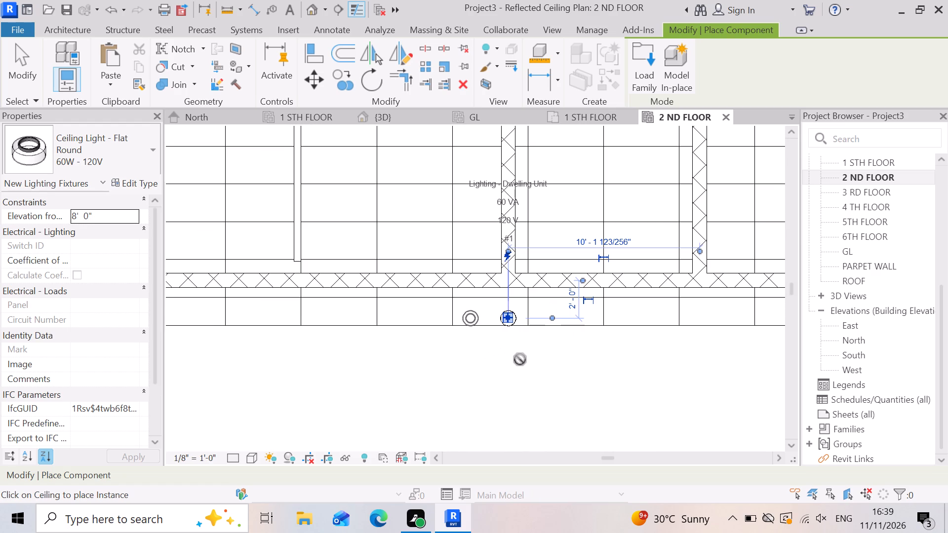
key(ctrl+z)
Place ceiling lights on the south overhang about 1'-7" from the exterior wall, near the stair bay's west wall and at the south-east corner.
scroll(518, 327, up, 3)
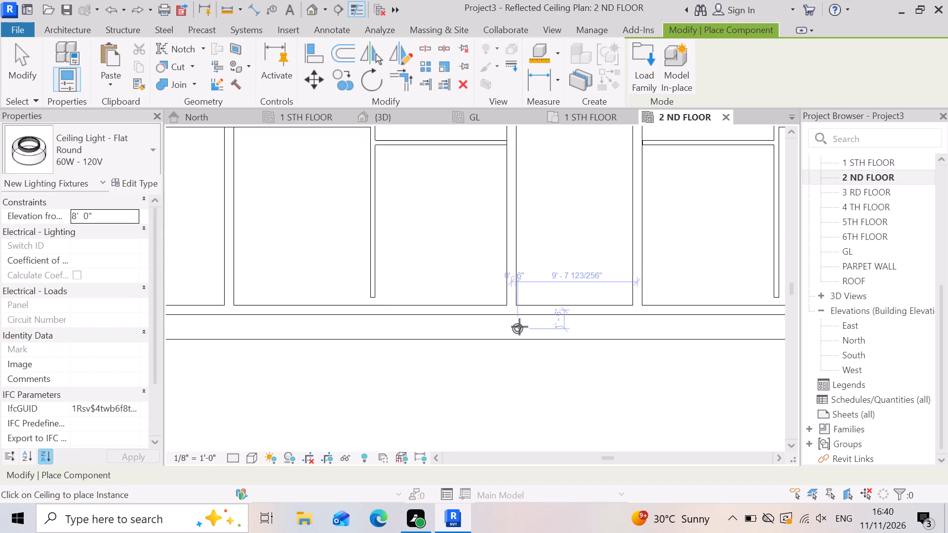
scroll(519, 327, up, 5)
click(496, 333)
scroll(467, 348, down, 4)
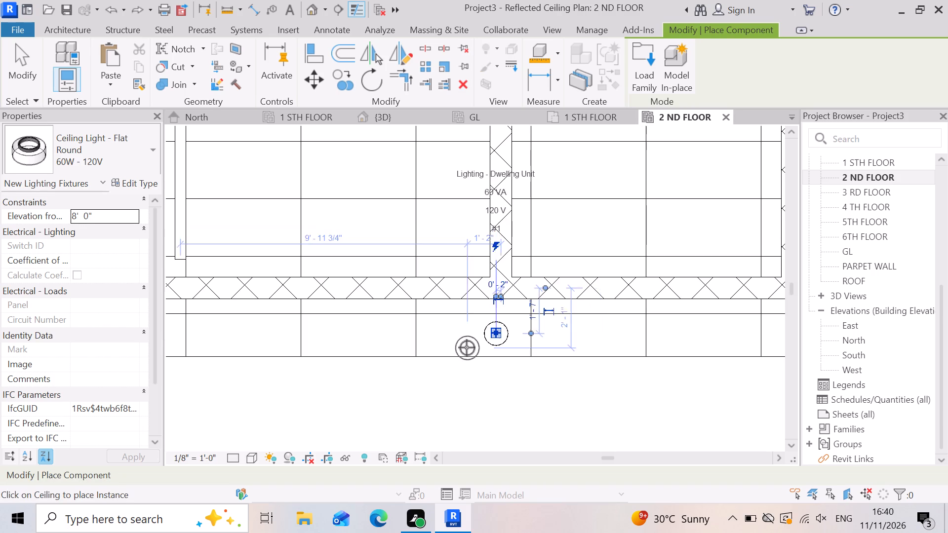
scroll(467, 347, down, 5)
scroll(418, 340, down, 3)
scroll(701, 340, up, 6)
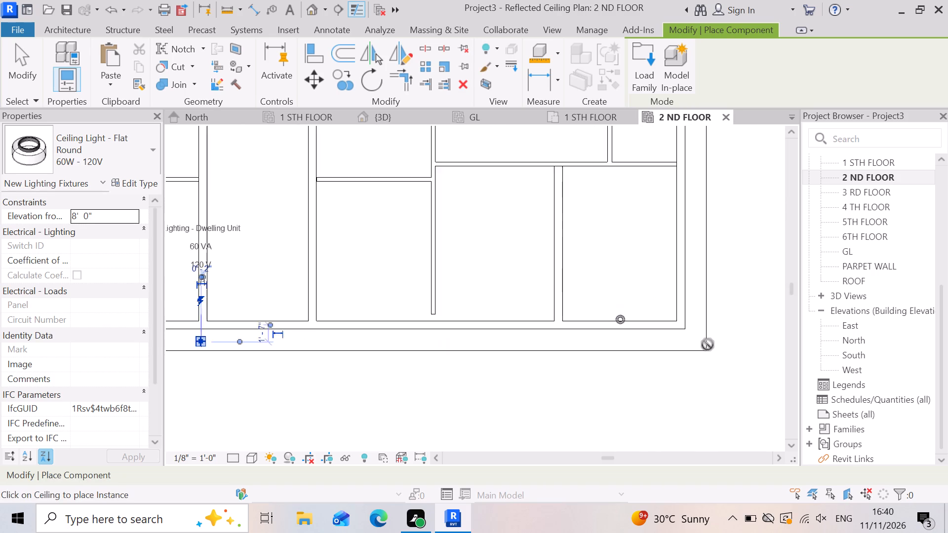
scroll(708, 344, up, 7)
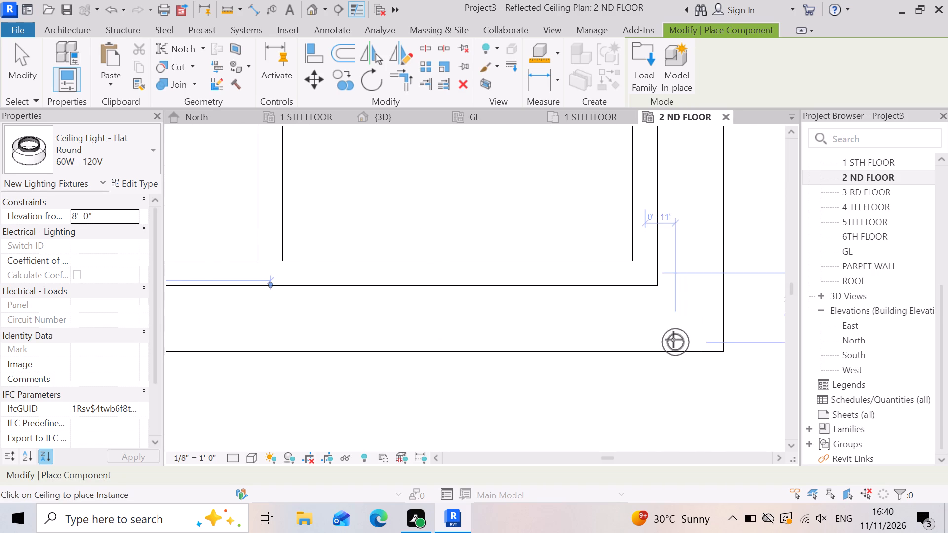
click(684, 326)
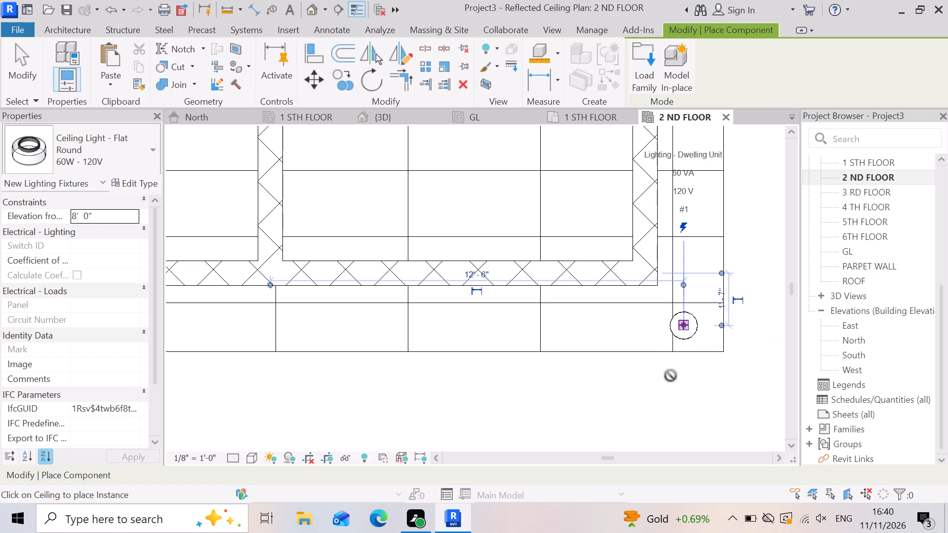
Place ceiling lights on the east overhang about 1'-6" from the exterior wall, one near mid-length and one at the north-east corner.
scroll(671, 379, down, 12)
scroll(710, 328, down, 4)
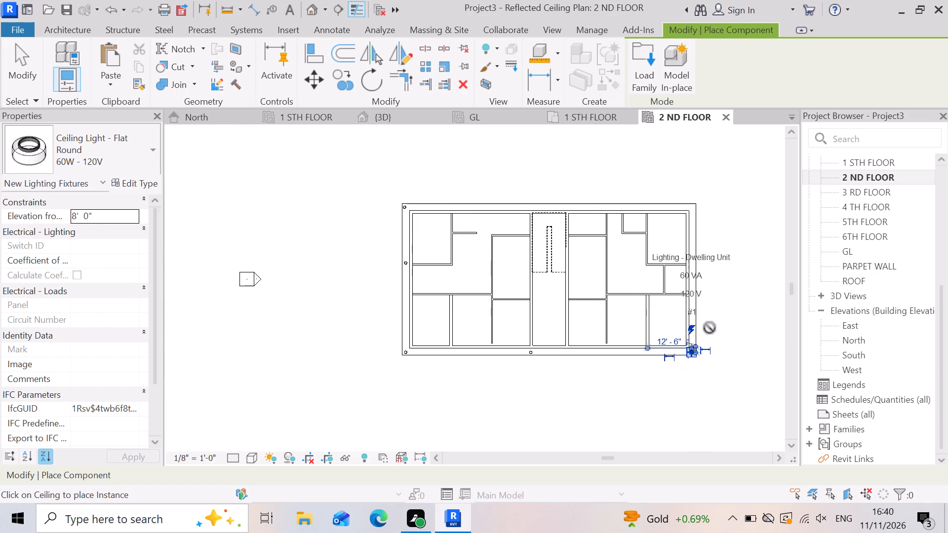
scroll(698, 273, up, 14)
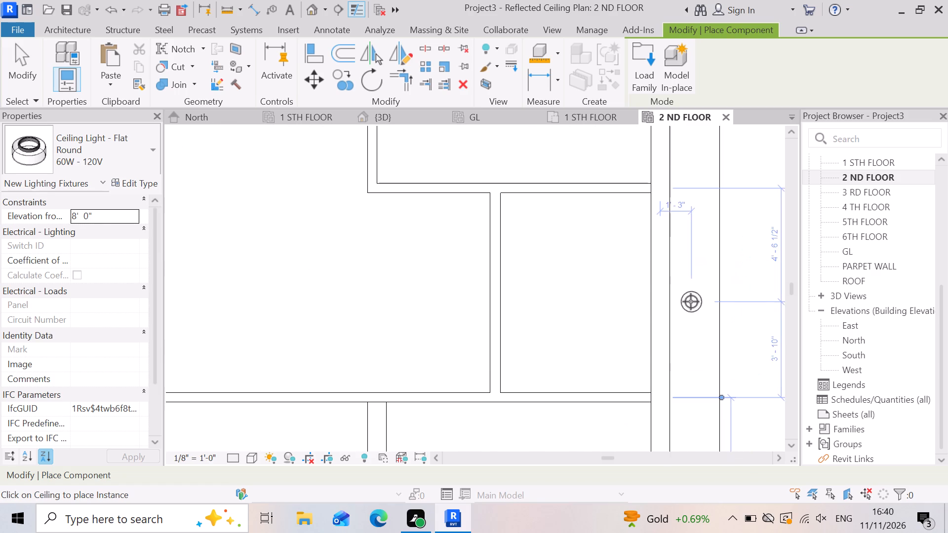
scroll(690, 302, down, 9)
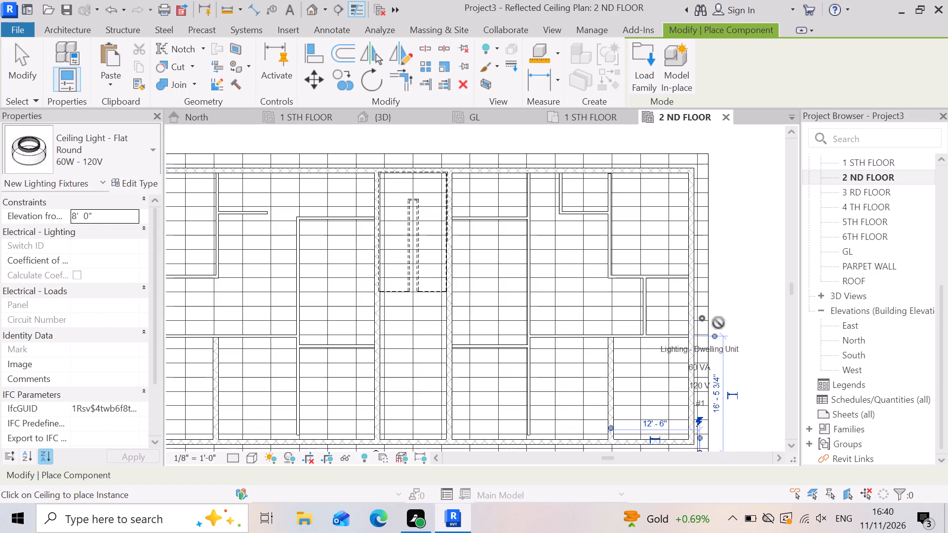
scroll(718, 323, up, 6)
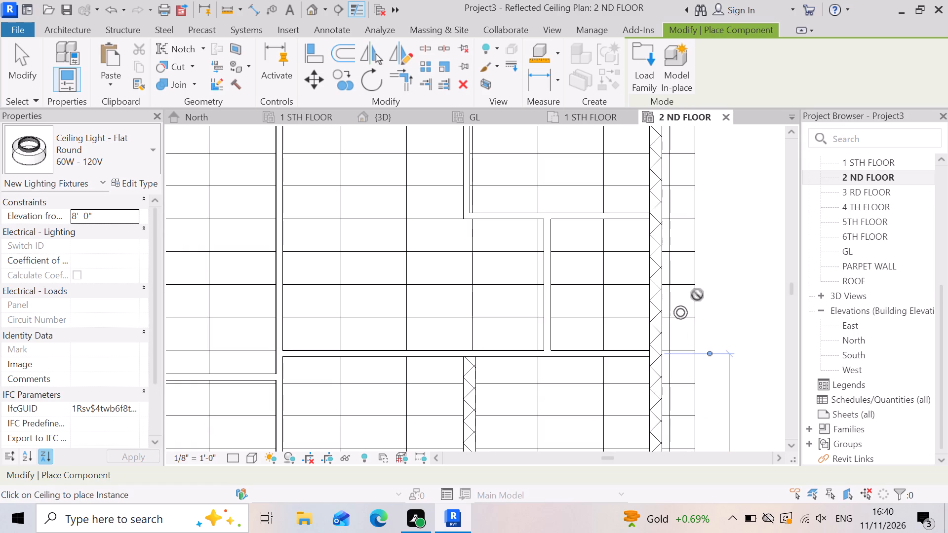
click(683, 305)
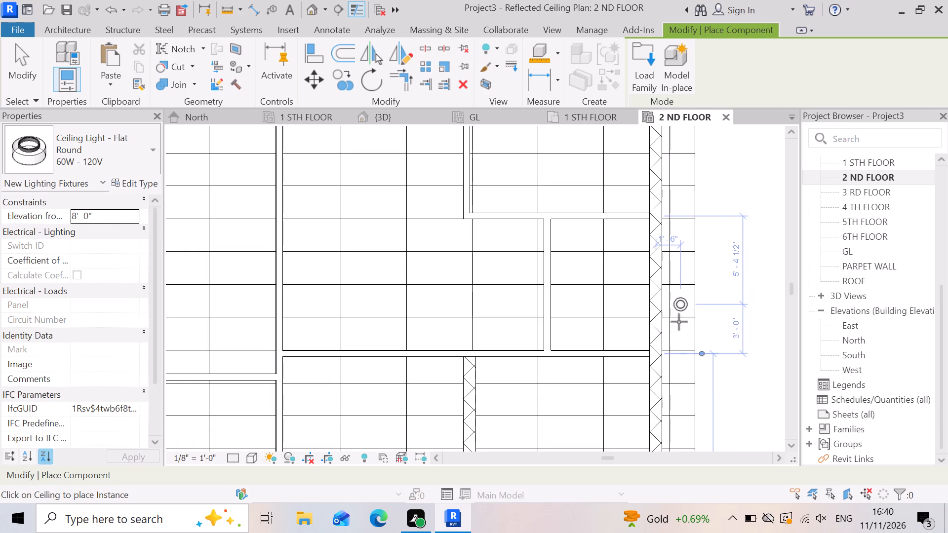
scroll(678, 323, down, 8)
scroll(679, 208, up, 9)
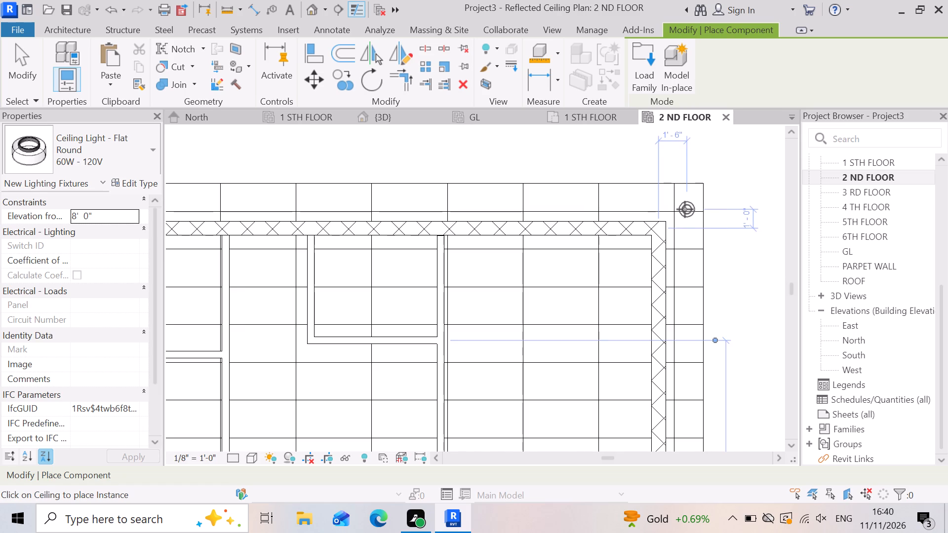
click(685, 209)
Place a ceiling light on the north overhang outside the stair, near its east wall, about 1'-7" from the exterior wall.
scroll(672, 239, down, 4)
scroll(475, 240, up, 3)
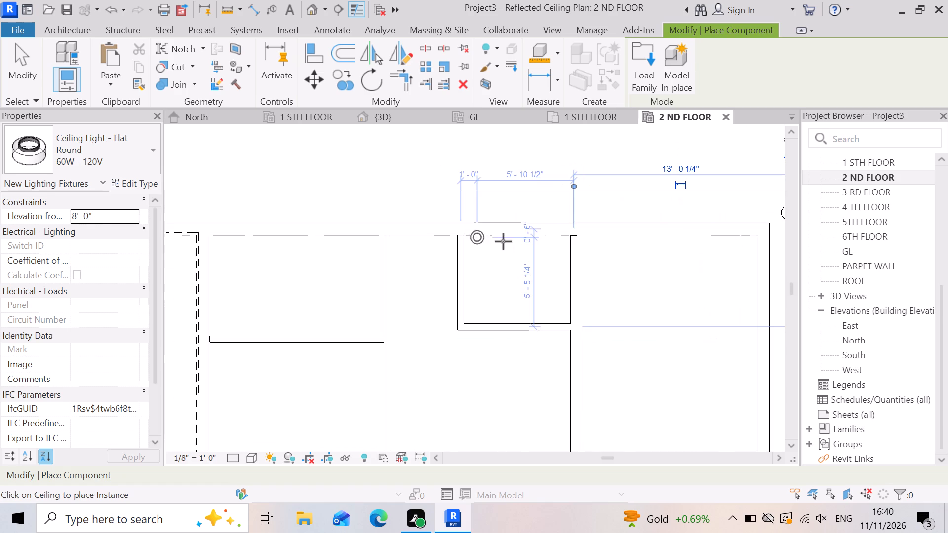
scroll(525, 243, down, 2)
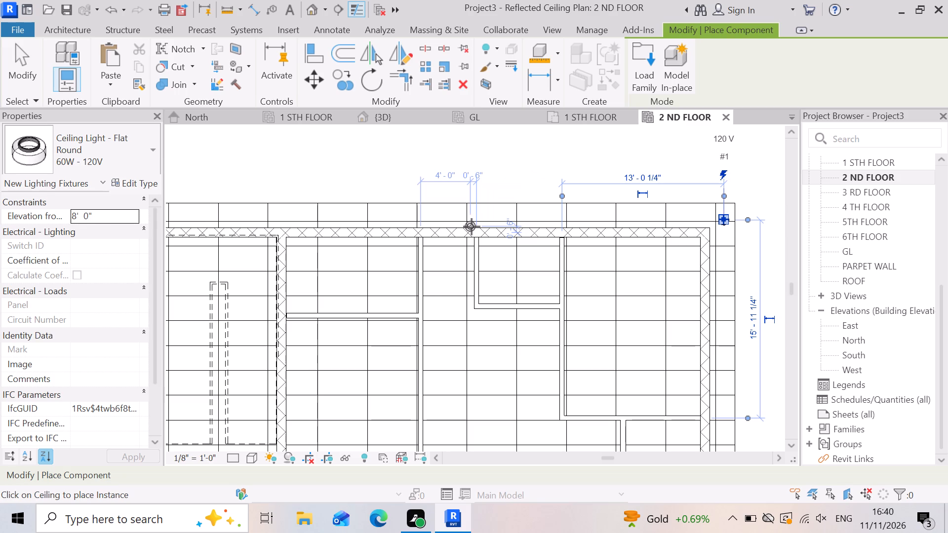
scroll(657, 369, down, 4)
scroll(506, 303, up, 2)
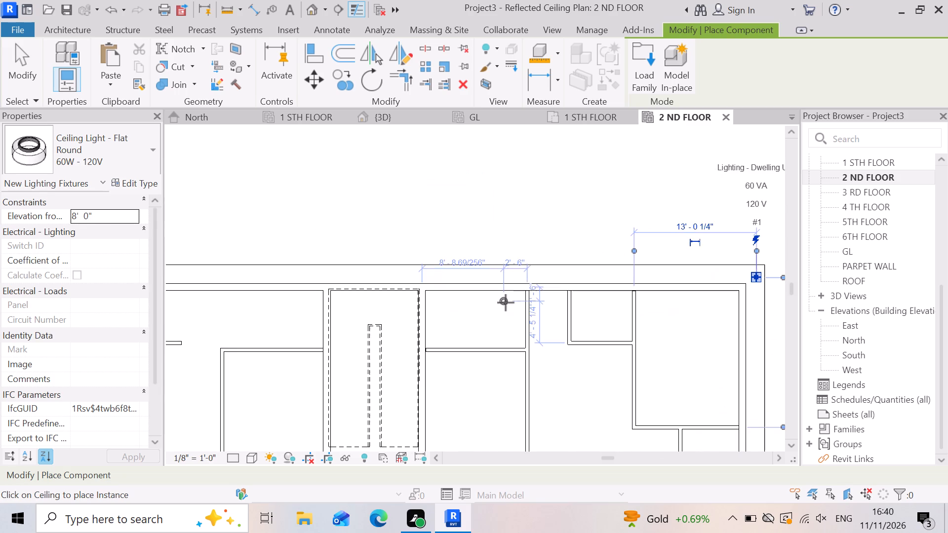
scroll(604, 309, up, 3)
scroll(561, 330, down, 4)
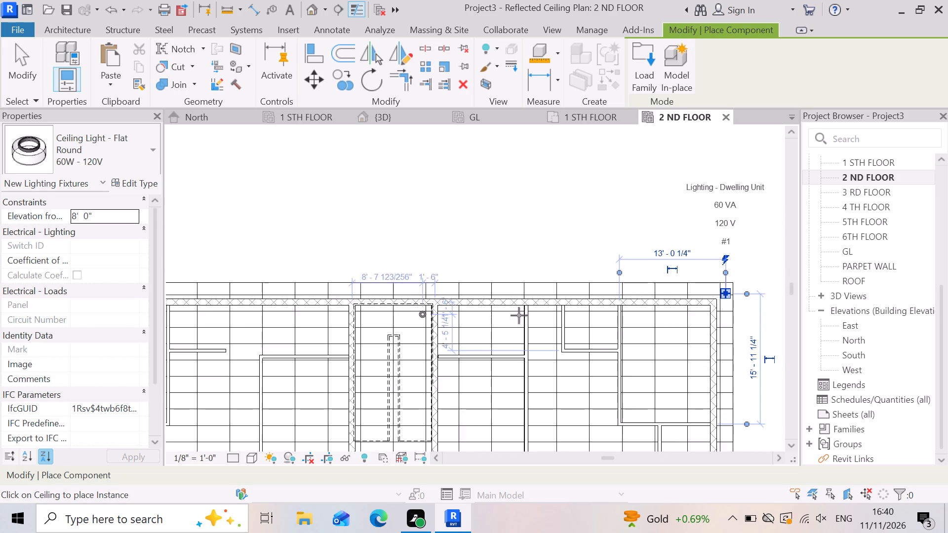
scroll(563, 317, down, 6)
scroll(499, 303, up, 8)
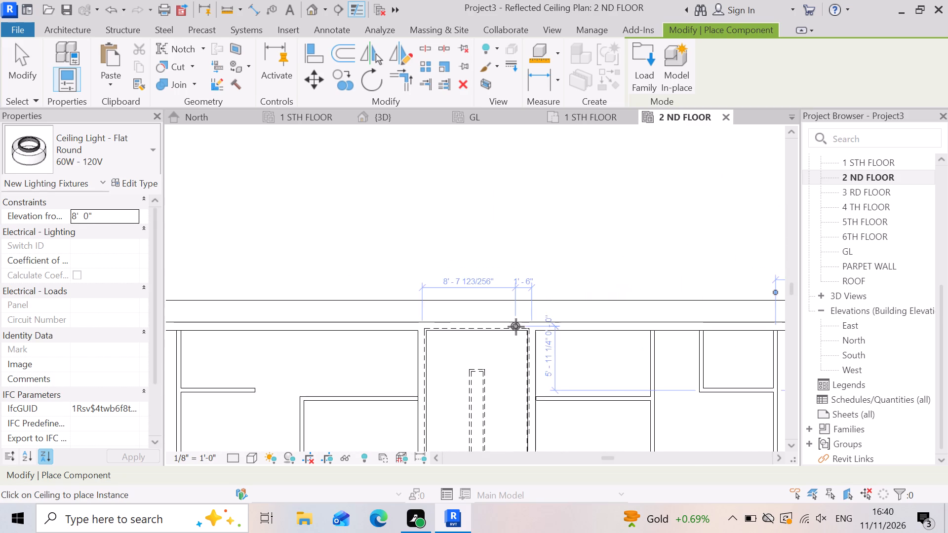
scroll(516, 327, up, 9)
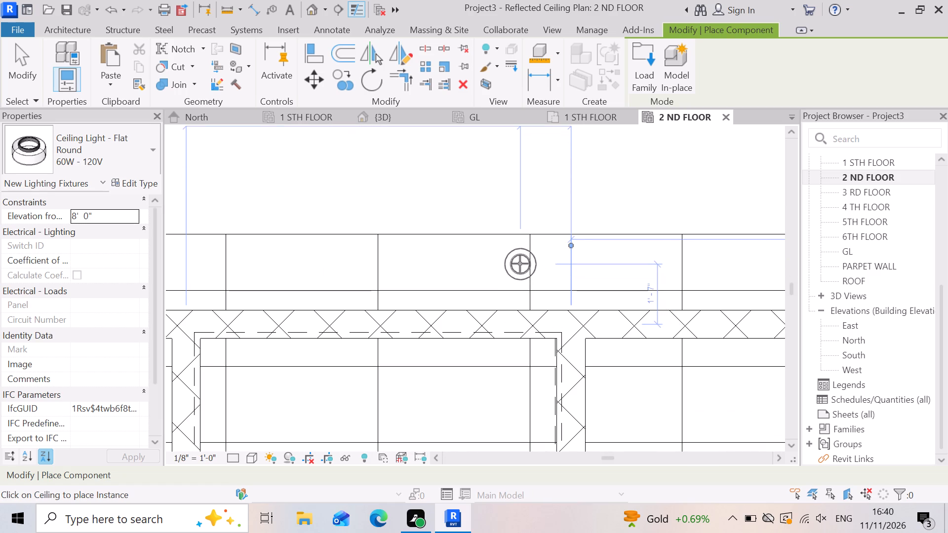
click(520, 264)
Place ceiling lights inside the north-east room, in its north-west and north-east corners, about 0'-11" from the north wall.
scroll(557, 303, down, 13)
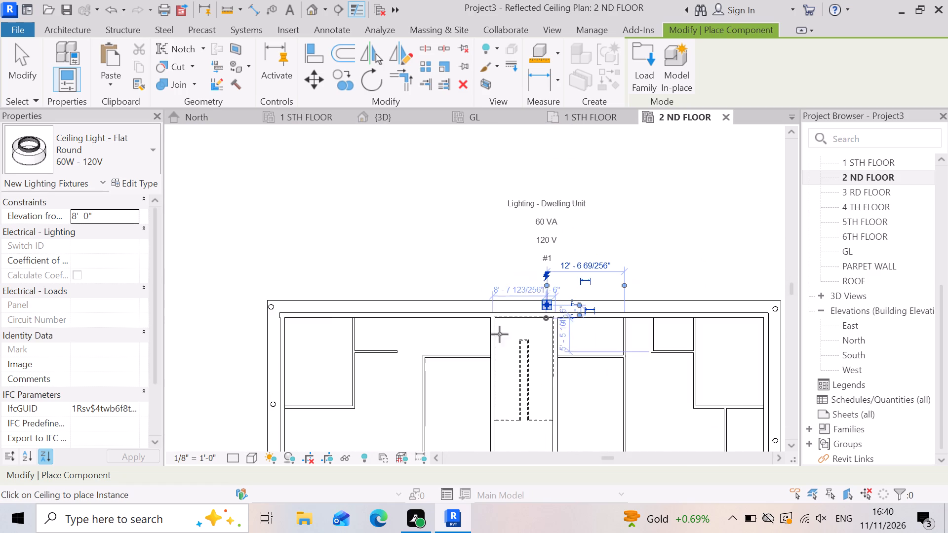
scroll(388, 338, down, 4)
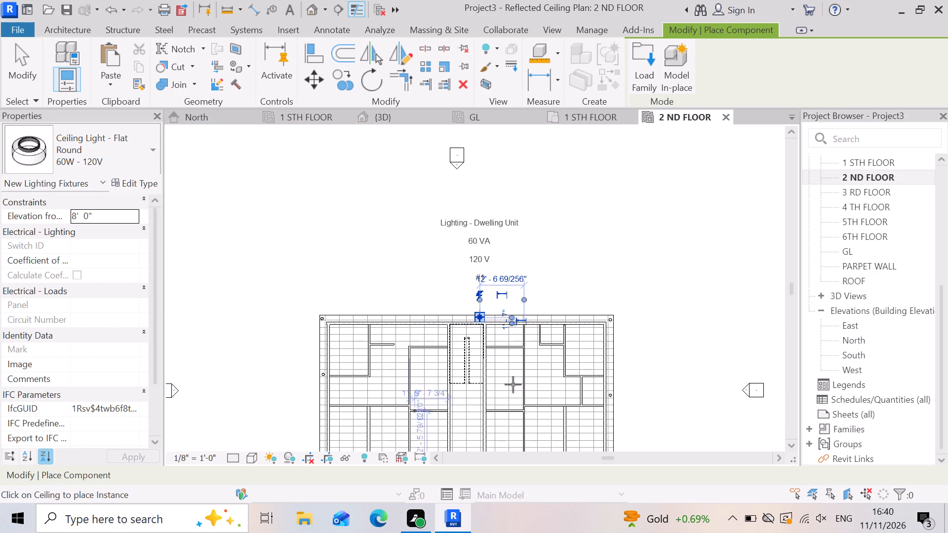
scroll(522, 359, up, 2)
scroll(611, 308, up, 8)
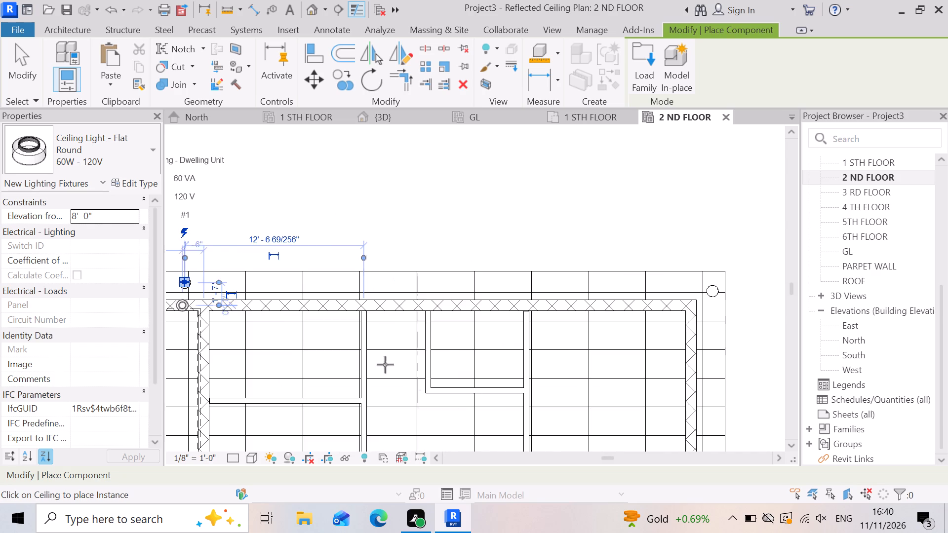
scroll(537, 327, up, 13)
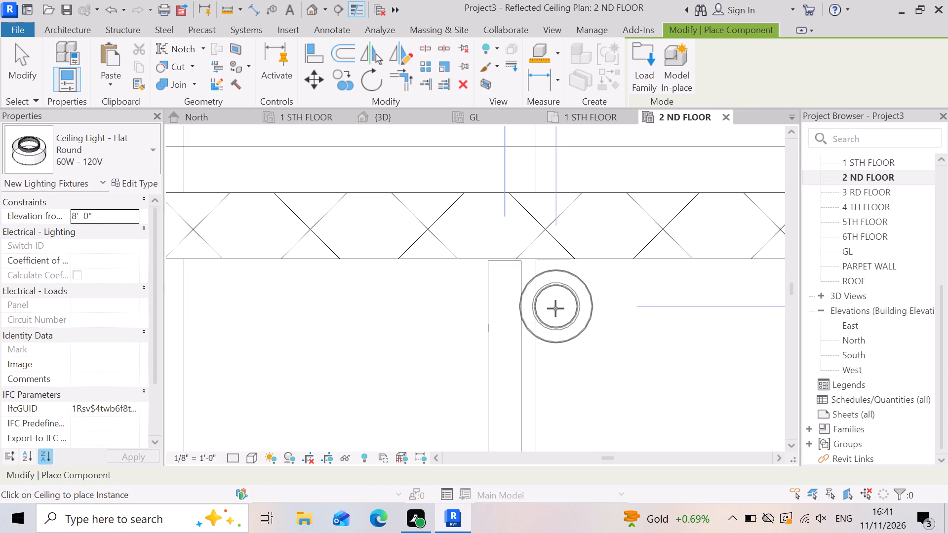
scroll(570, 326, up, 2)
click(560, 297)
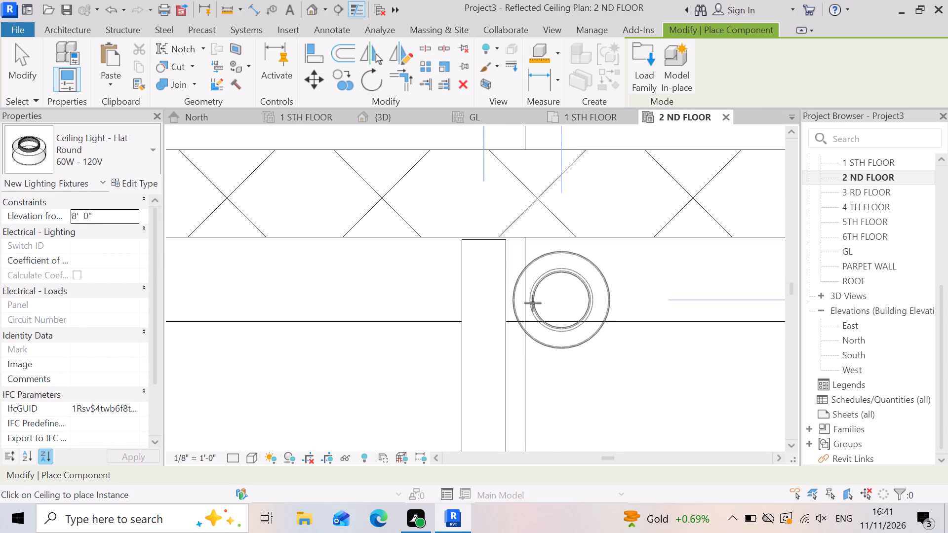
scroll(492, 287, down, 16)
scroll(619, 292, up, 2)
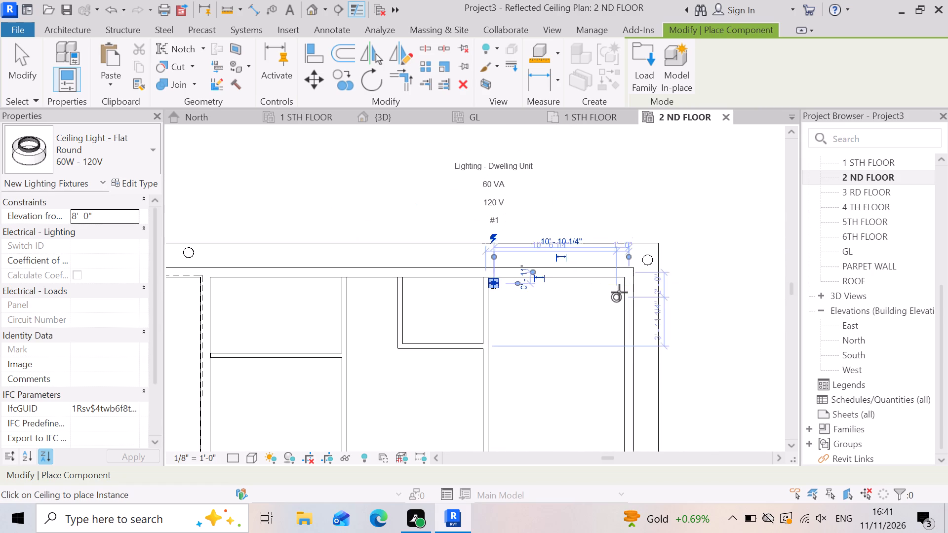
scroll(619, 292, up, 7)
click(614, 267)
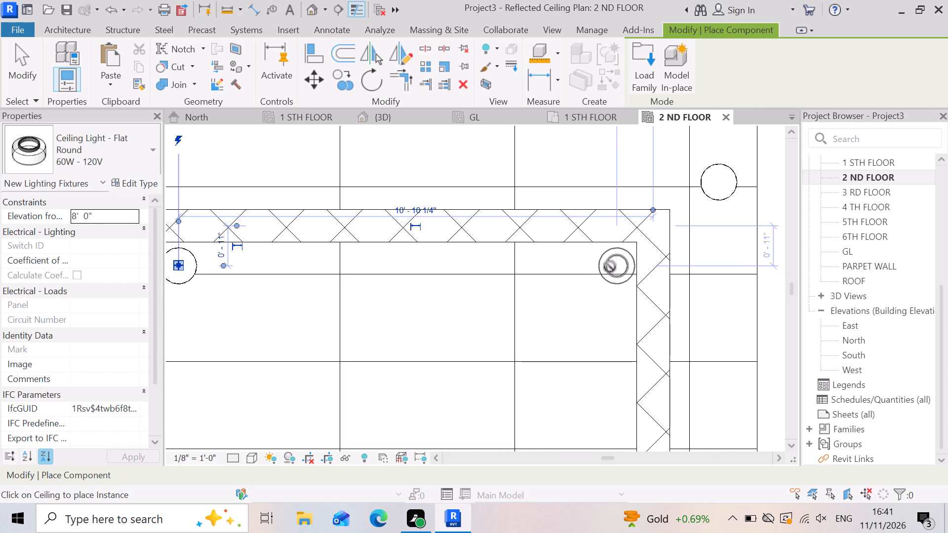
Place ceiling lights in the north-east room's south-west and south-east corners, about 0'-11" from the west wall and 0'-10" from the east wall.
scroll(610, 262, down, 13)
scroll(542, 346, down, 4)
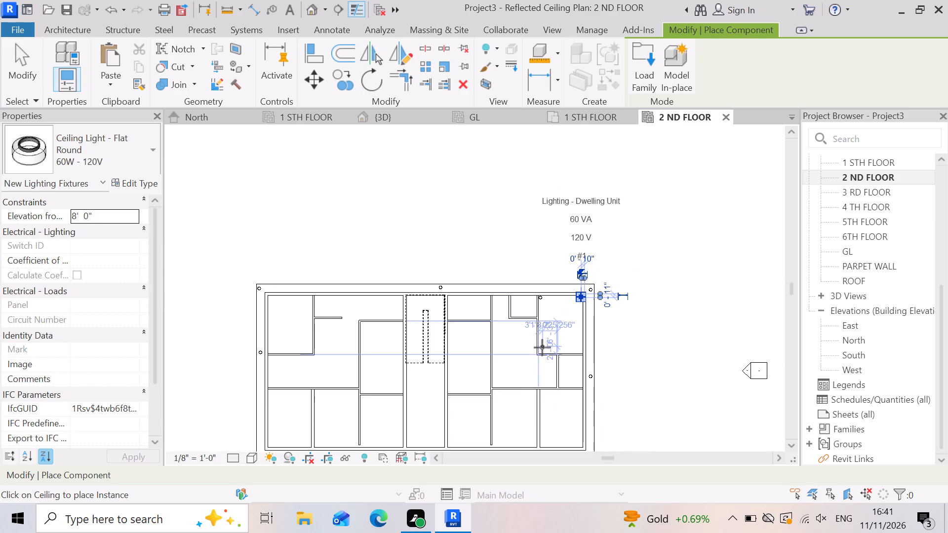
scroll(545, 370, up, 16)
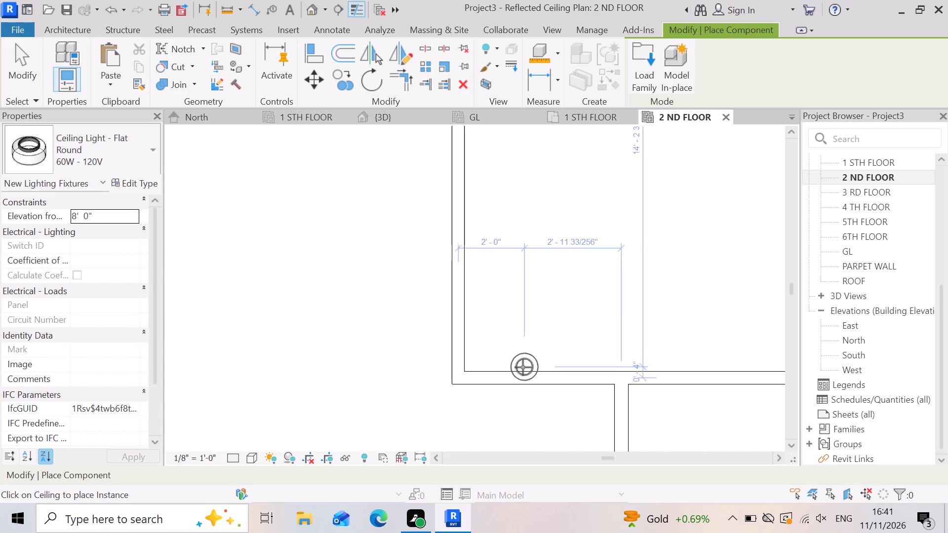
scroll(523, 367, up, 1)
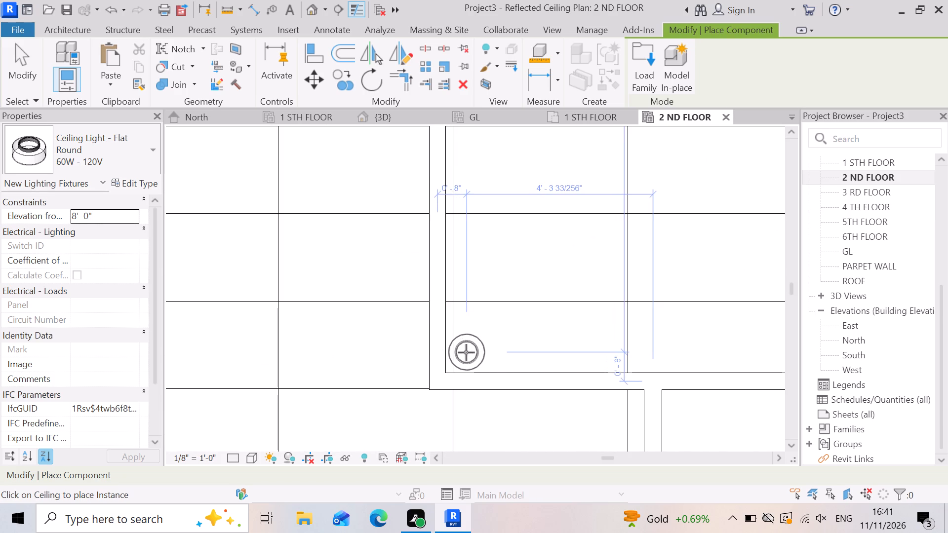
click(477, 348)
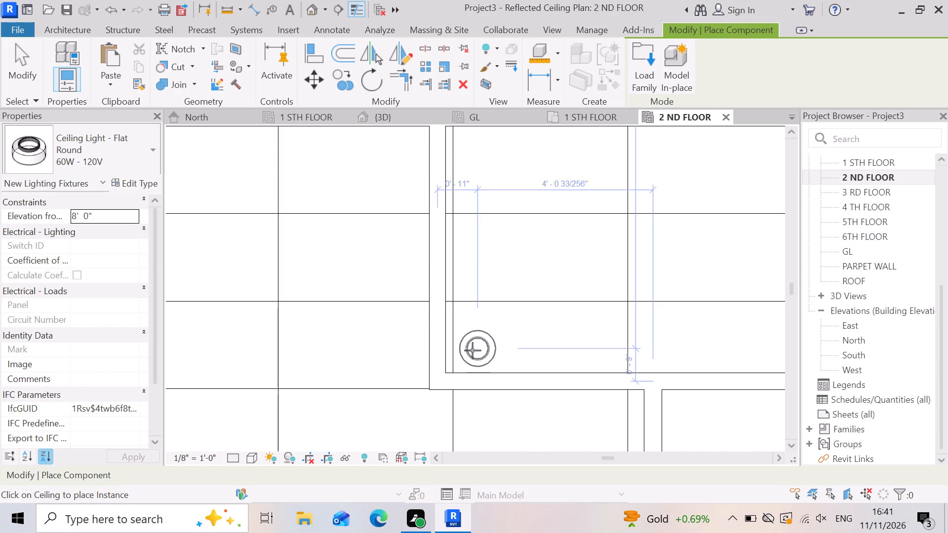
scroll(458, 361, down, 7)
scroll(630, 378, up, 9)
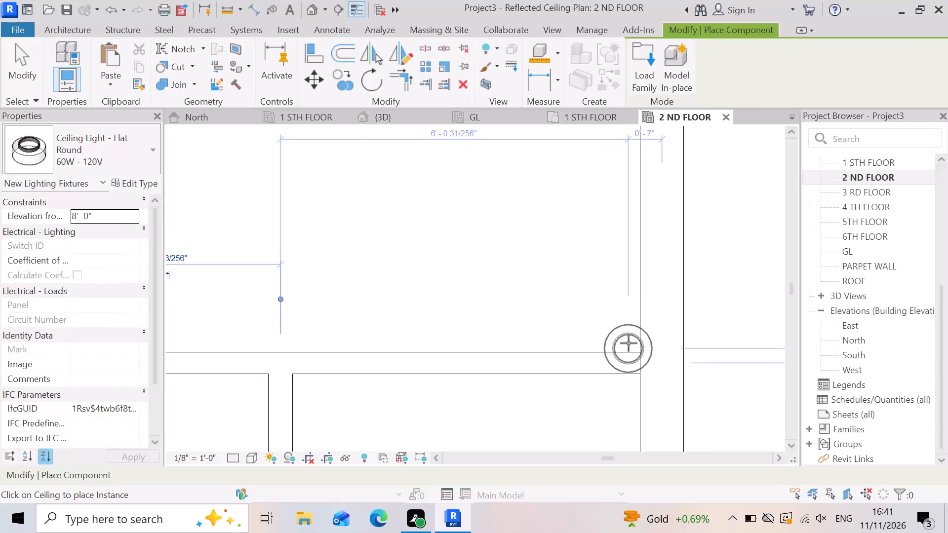
click(613, 324)
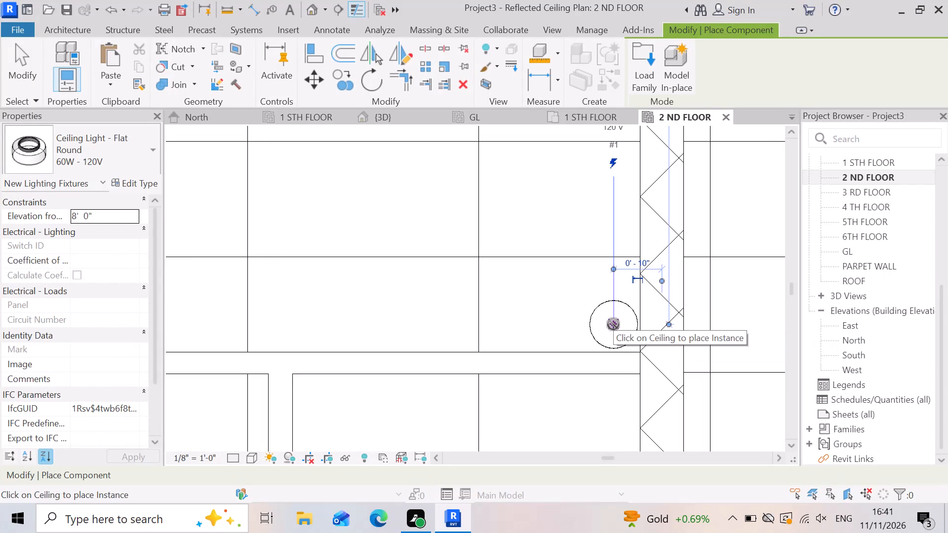
Place ceiling lights inside the south-east room, in its north-west and north-east corners, about 0'-8" and 0'-7" from the north wall.
scroll(499, 257, down, 6)
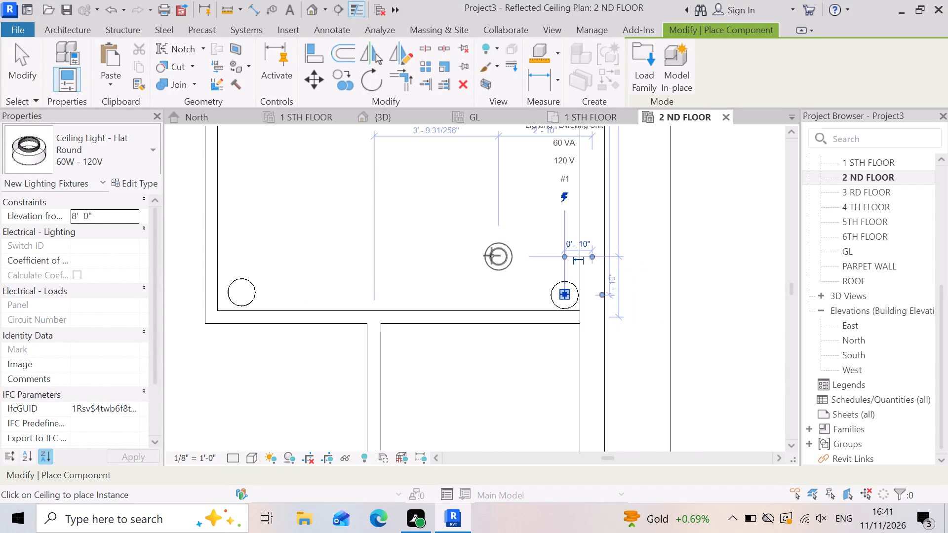
scroll(492, 256, down, 6)
scroll(487, 315, down, 4)
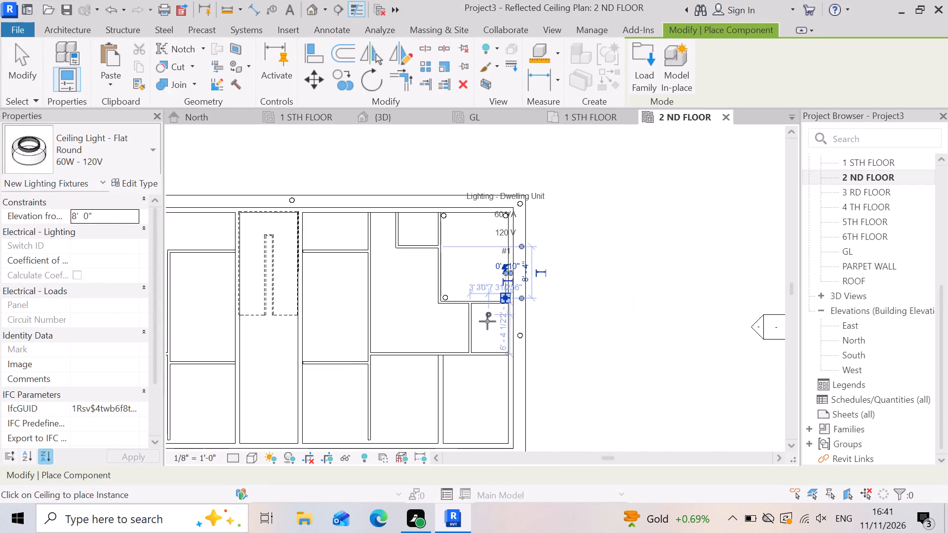
scroll(509, 336, down, 3)
scroll(471, 438, up, 5)
scroll(477, 299, up, 3)
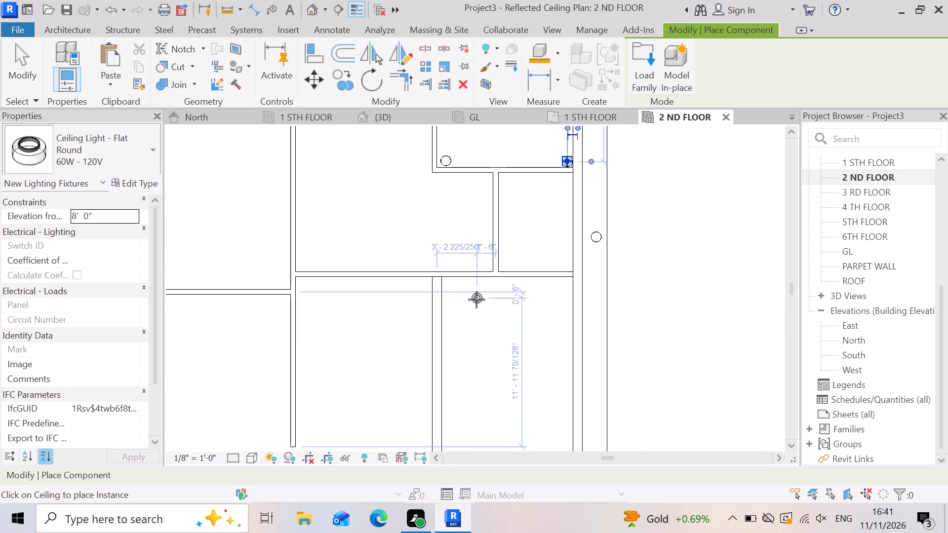
scroll(476, 300, up, 7)
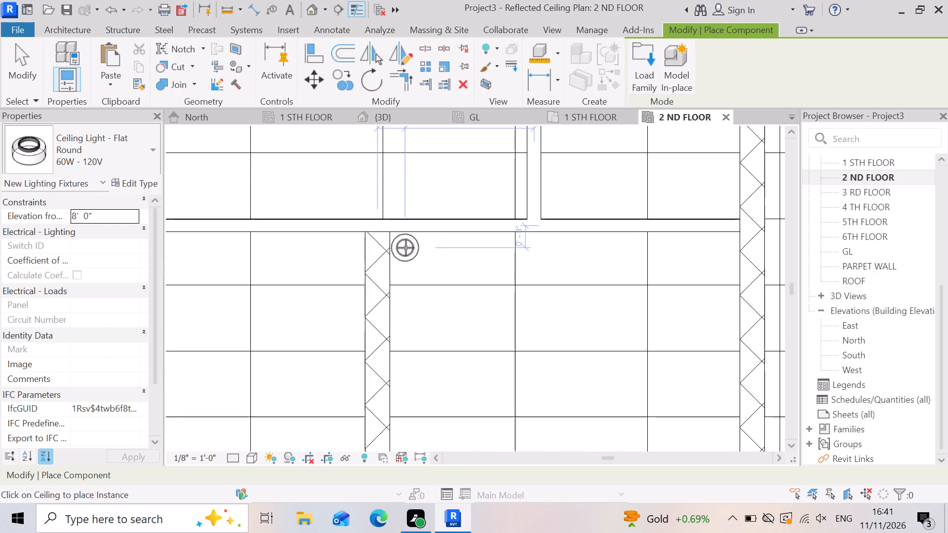
click(405, 248)
scroll(388, 281, down, 3)
scroll(626, 258, up, 4)
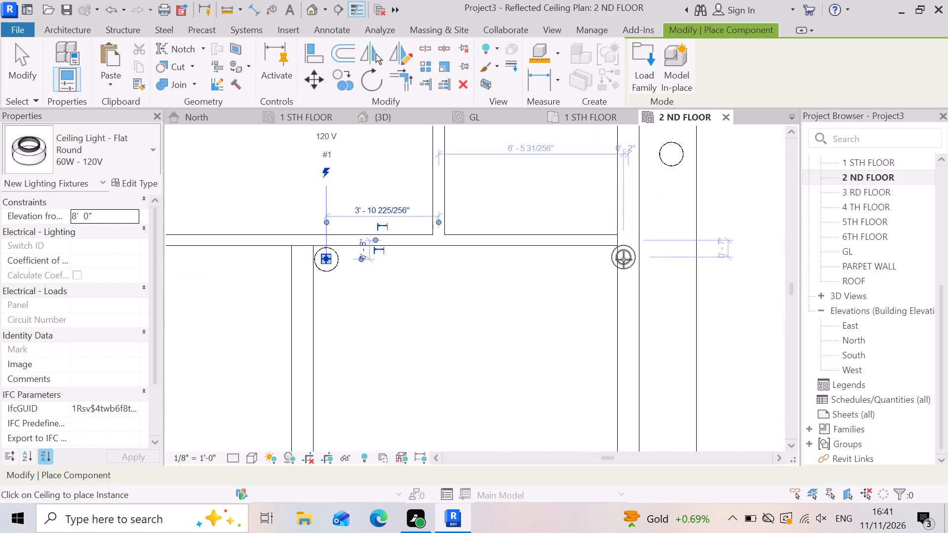
scroll(624, 260, up, 1)
click(592, 256)
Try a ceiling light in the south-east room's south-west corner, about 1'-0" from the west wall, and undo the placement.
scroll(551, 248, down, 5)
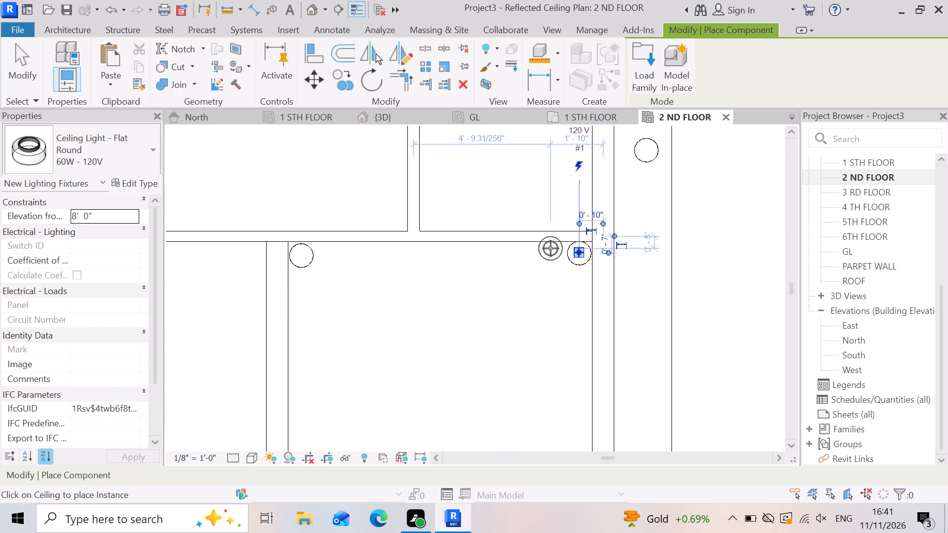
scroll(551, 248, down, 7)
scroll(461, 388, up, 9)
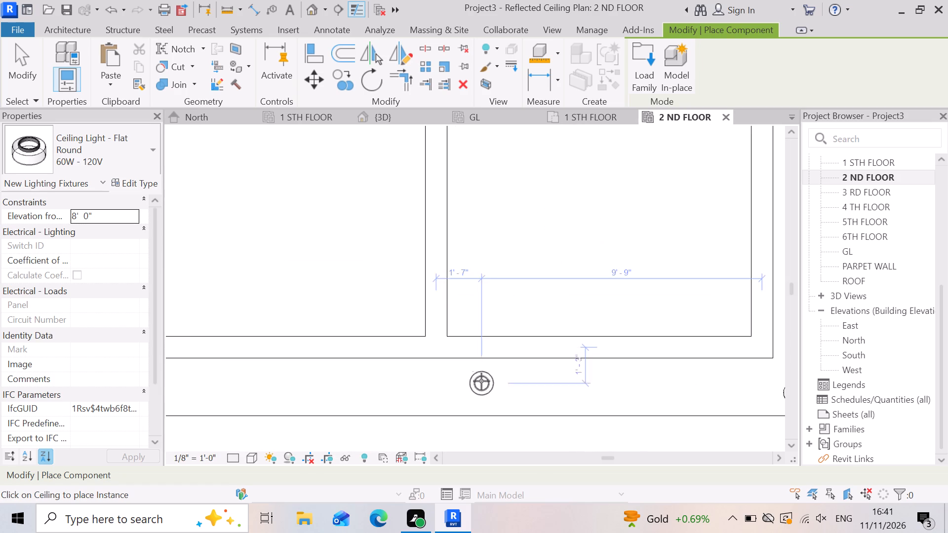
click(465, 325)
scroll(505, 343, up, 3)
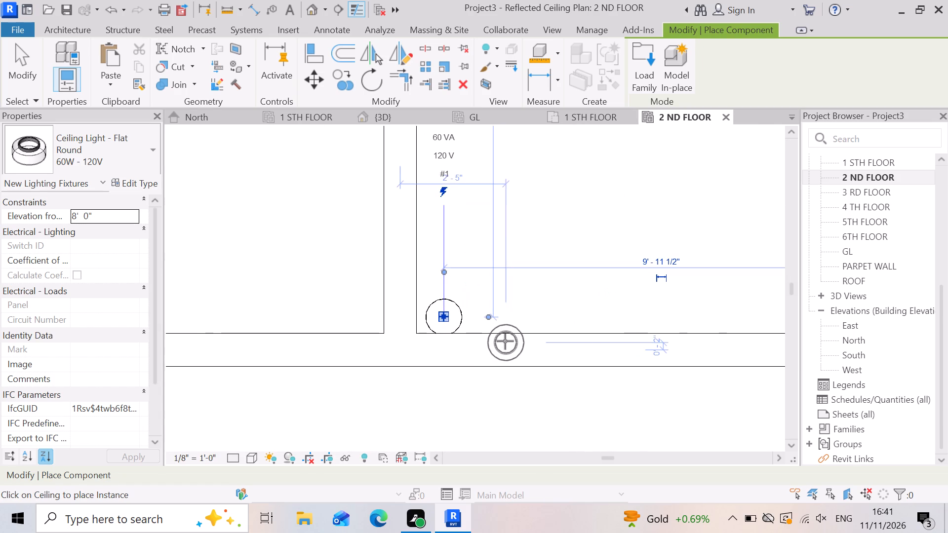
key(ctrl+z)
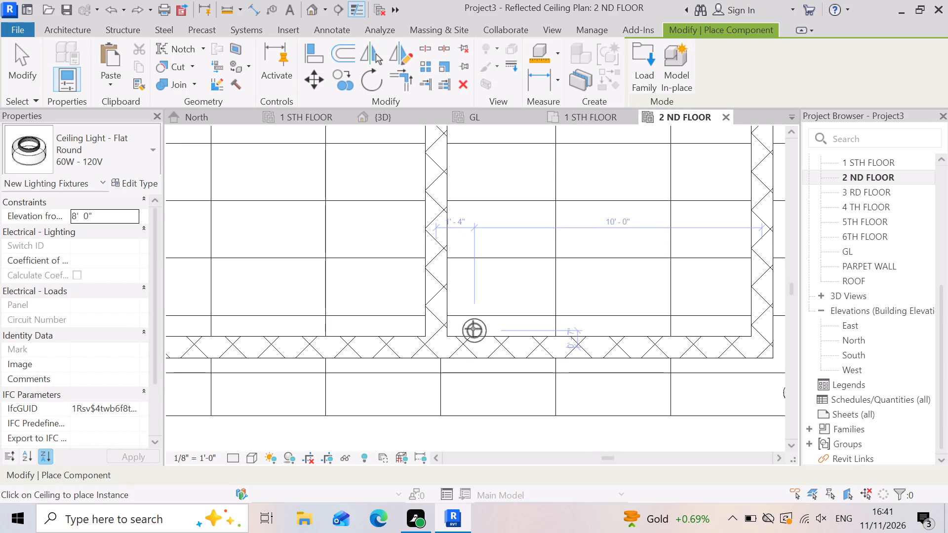
Place ceiling lights in the south-east room's south-west corner, about 0'-10" from the south wall, and south-east corner, about 0'-10" from the east wall.
scroll(473, 329, up, 6)
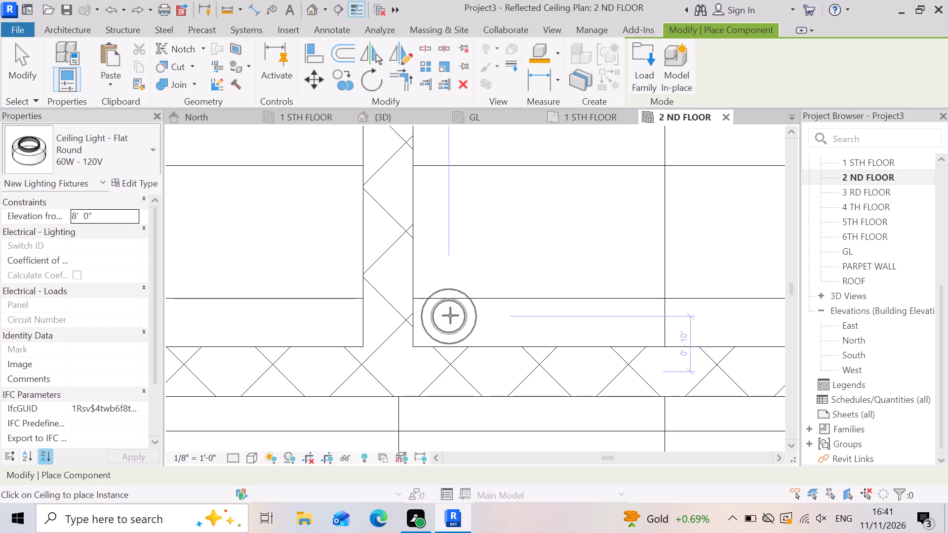
click(451, 315)
scroll(316, 340, down, 8)
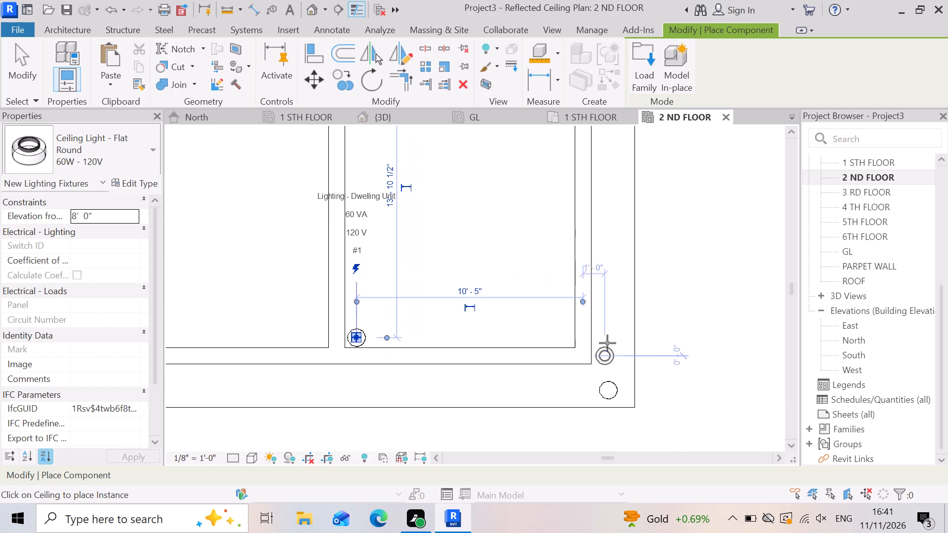
scroll(595, 338, up, 11)
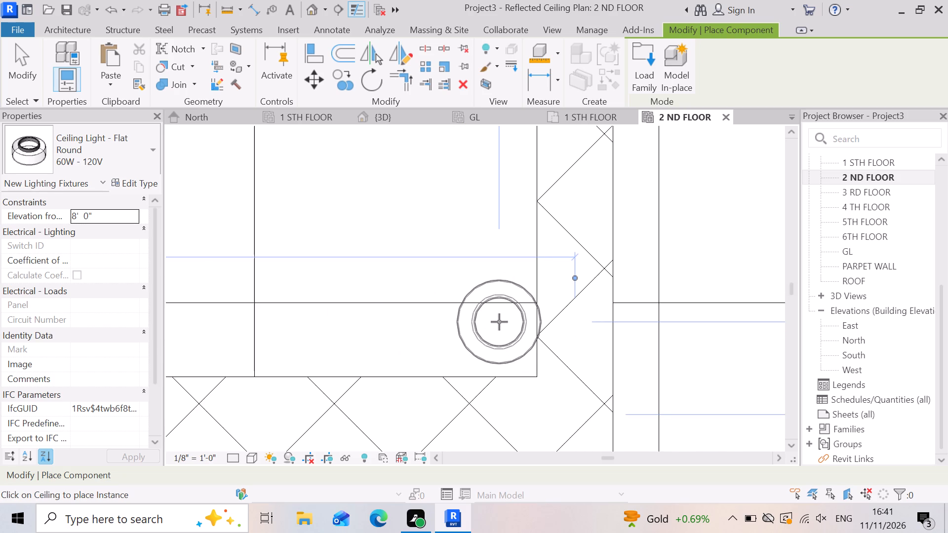
click(495, 330)
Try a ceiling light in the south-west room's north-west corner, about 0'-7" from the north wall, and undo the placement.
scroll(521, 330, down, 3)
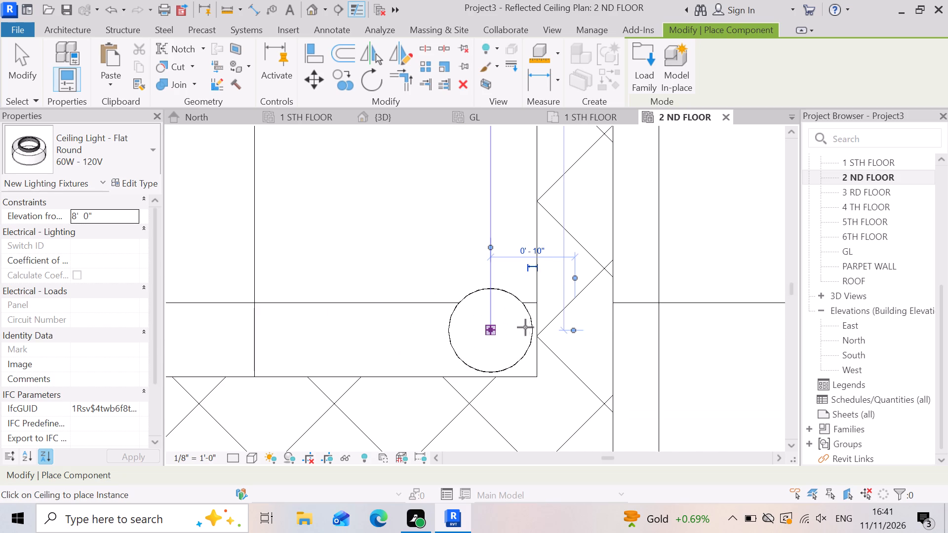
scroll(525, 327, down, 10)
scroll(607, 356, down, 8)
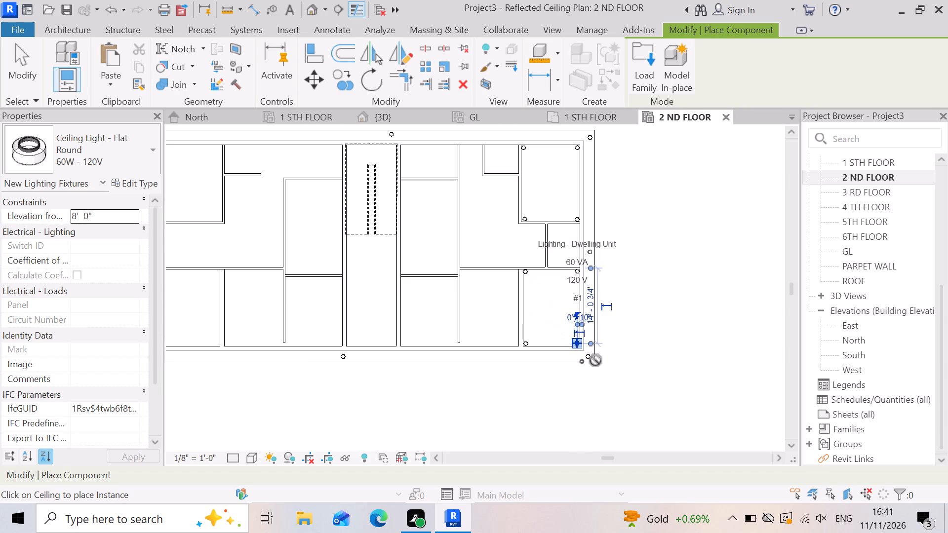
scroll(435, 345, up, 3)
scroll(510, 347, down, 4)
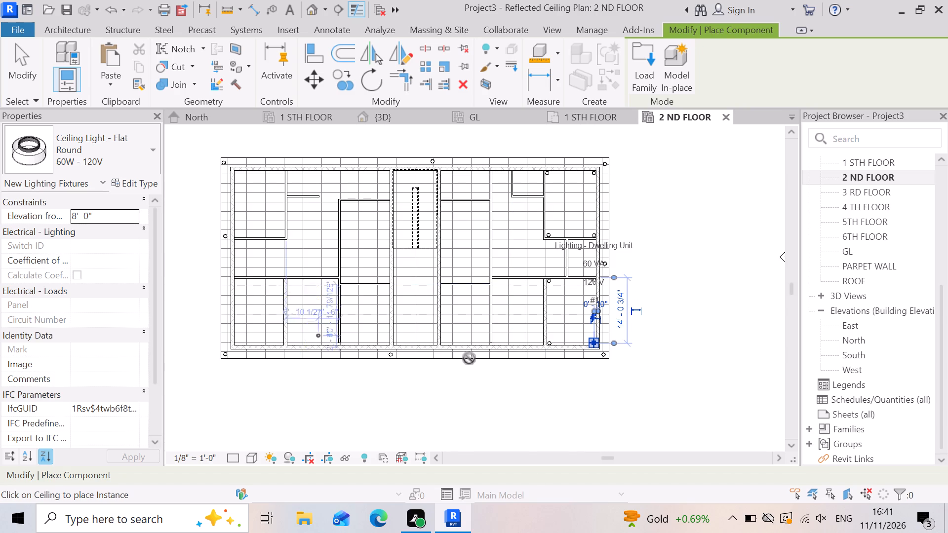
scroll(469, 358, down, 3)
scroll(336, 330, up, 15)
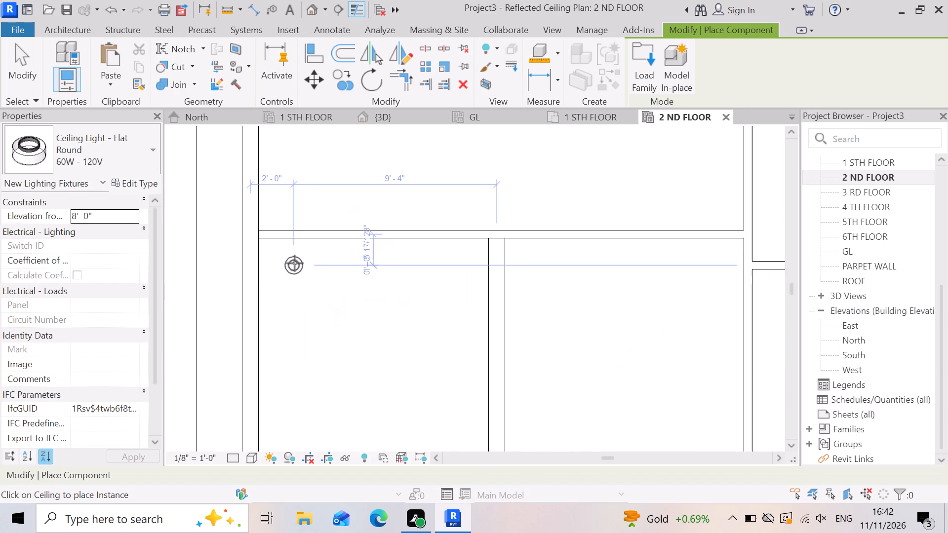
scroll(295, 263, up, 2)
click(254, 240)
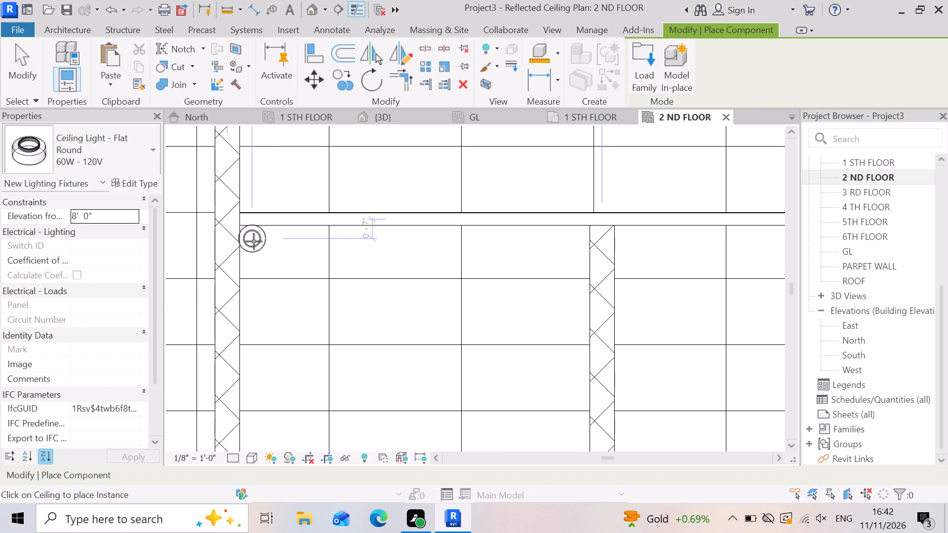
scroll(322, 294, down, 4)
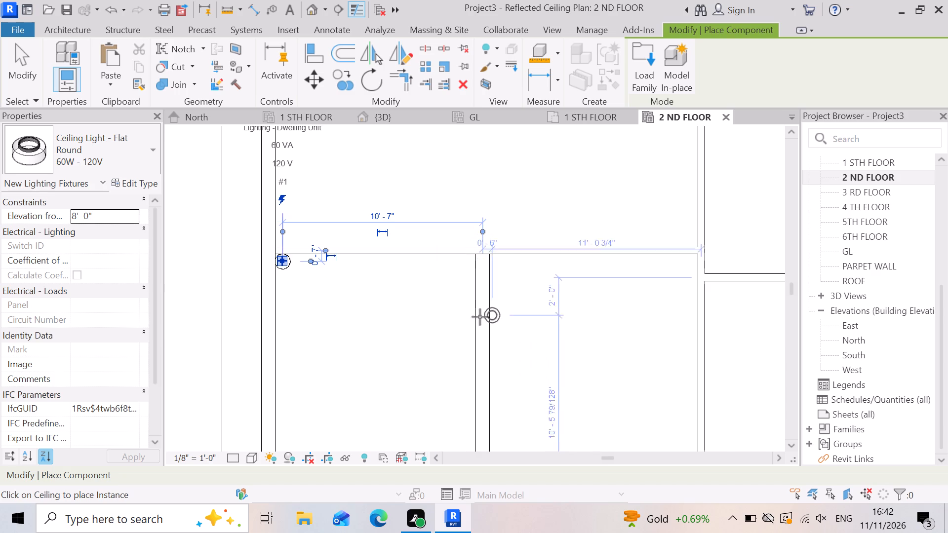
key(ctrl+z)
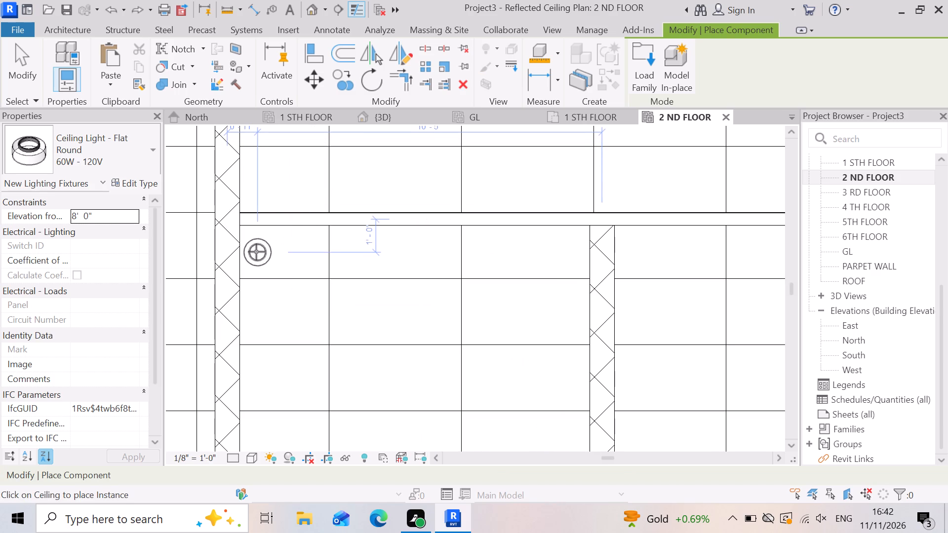
Place ceiling lights inside the south-west room, in its north-west and north-east corners, about 0'-11" and 0'-9" from the north wall.
click(262, 251)
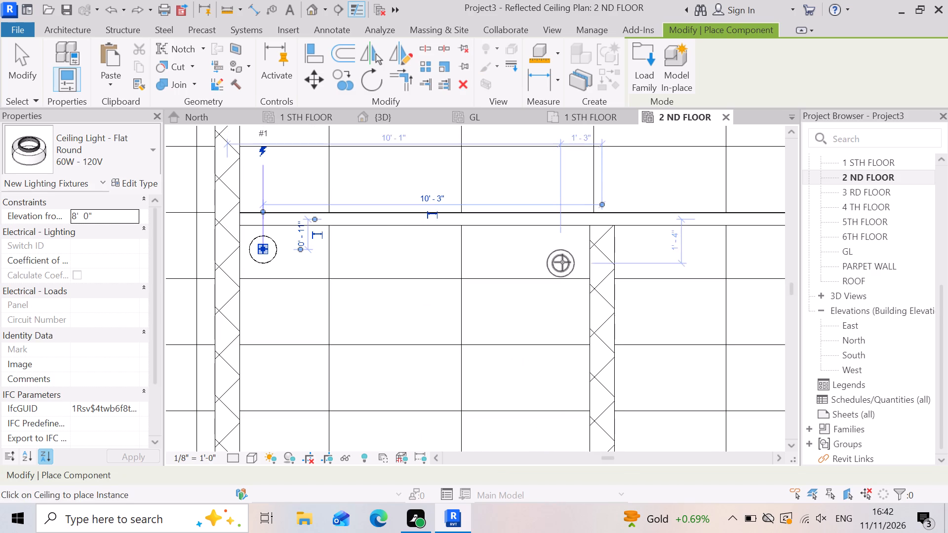
click(567, 245)
Place a ceiling light inside the south-west room, in its south-west corner.
scroll(500, 262, down, 8)
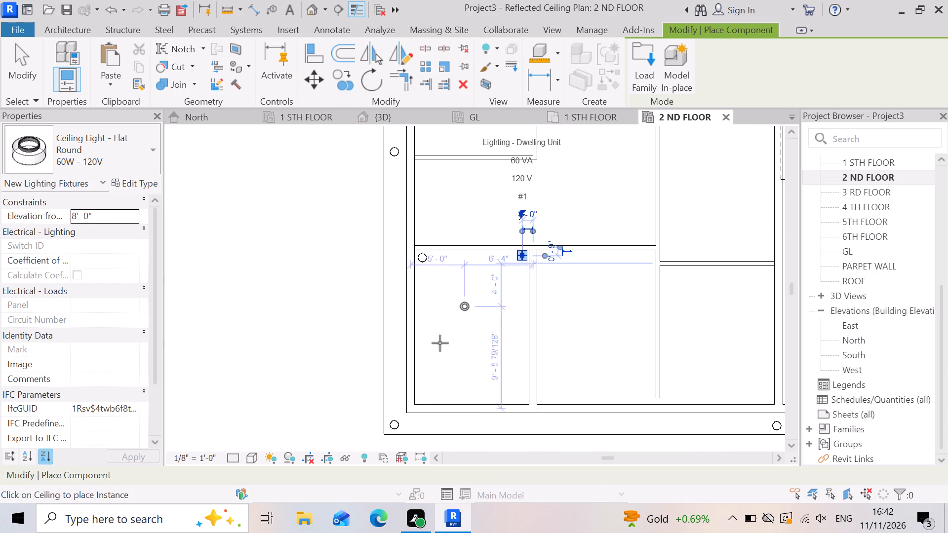
scroll(434, 396, up, 6)
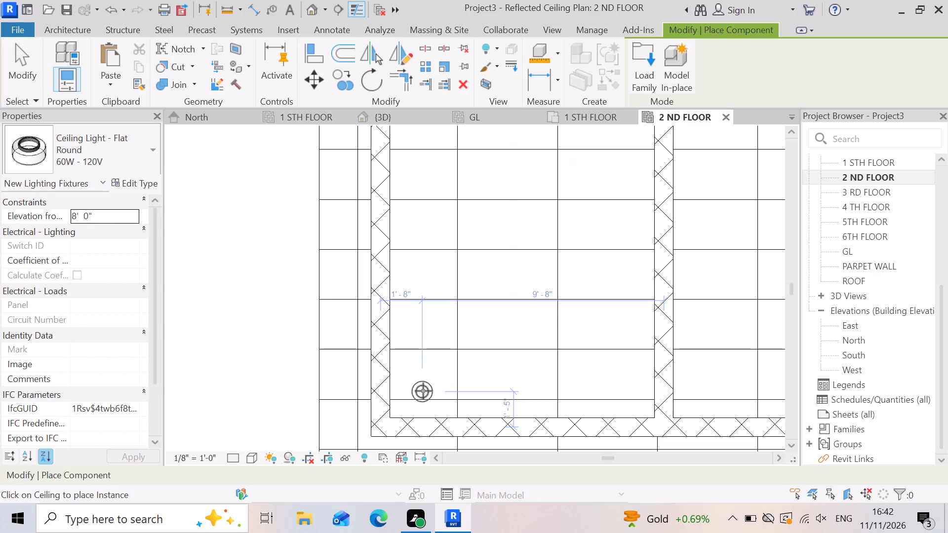
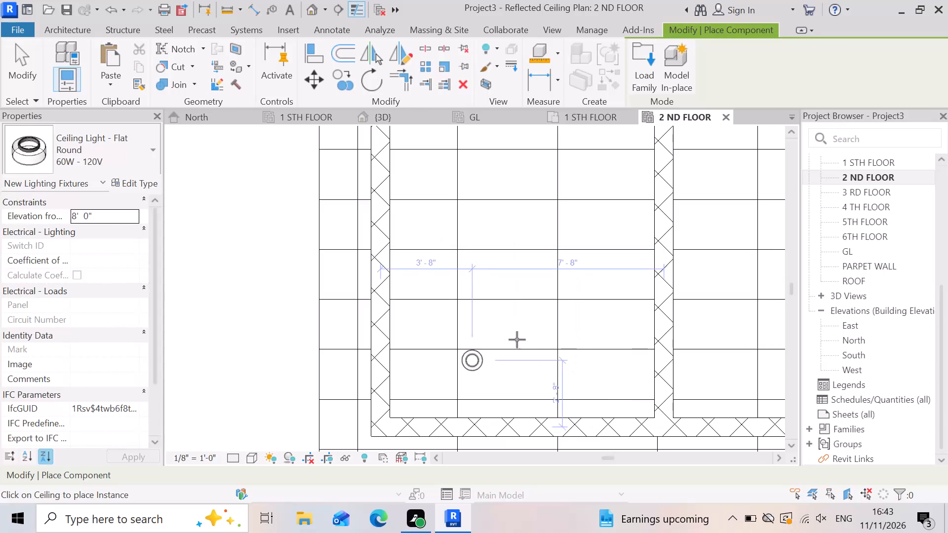
Place ceiling lights inside the south-west room, in its south-west corner and its south-east corner, about 0'-10" from the east wall.
scroll(506, 352, up, 2)
scroll(492, 362, down, 3)
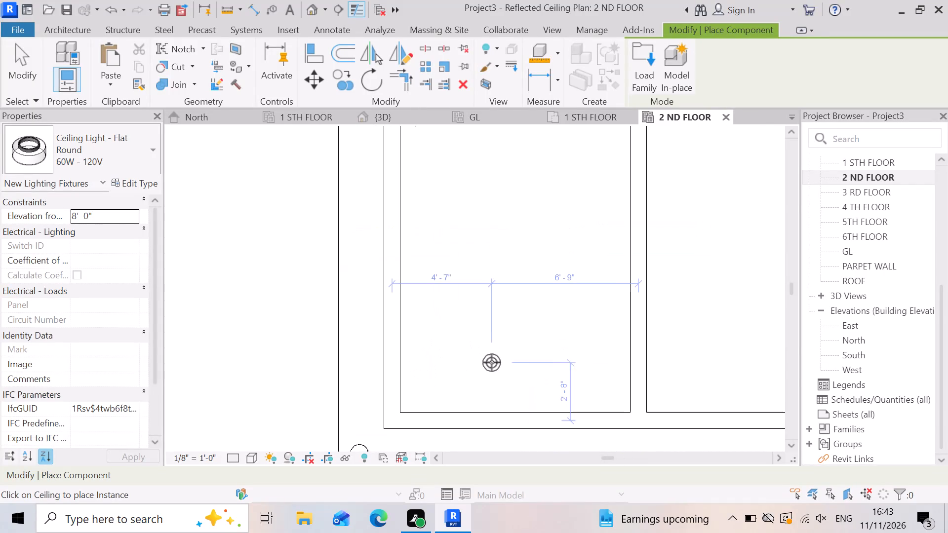
scroll(431, 411, up, 4)
scroll(482, 402, down, 4)
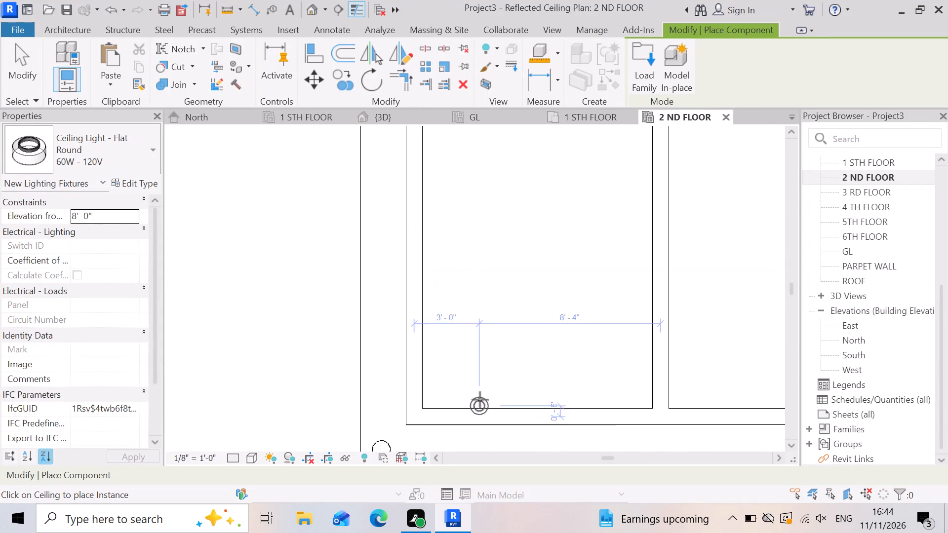
scroll(480, 400, down, 3)
scroll(457, 410, up, 9)
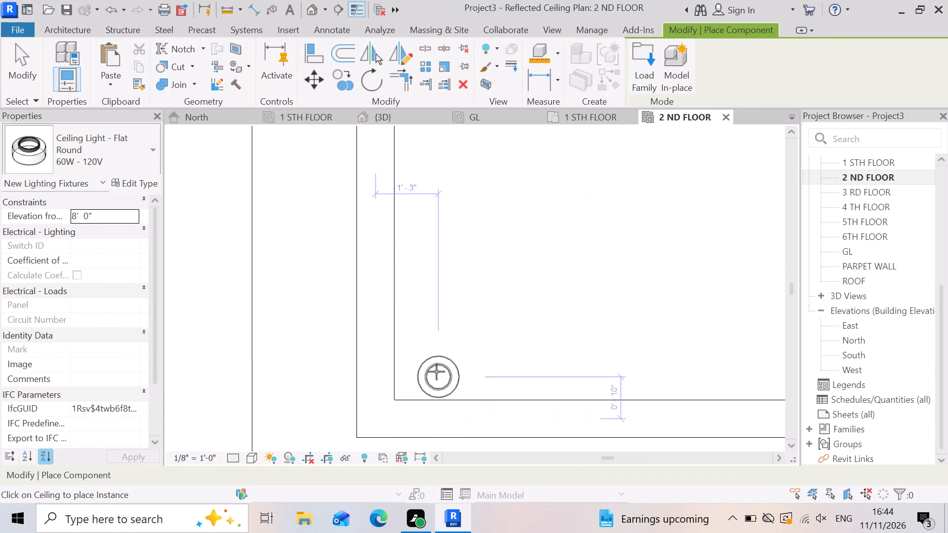
scroll(429, 384, down, 10)
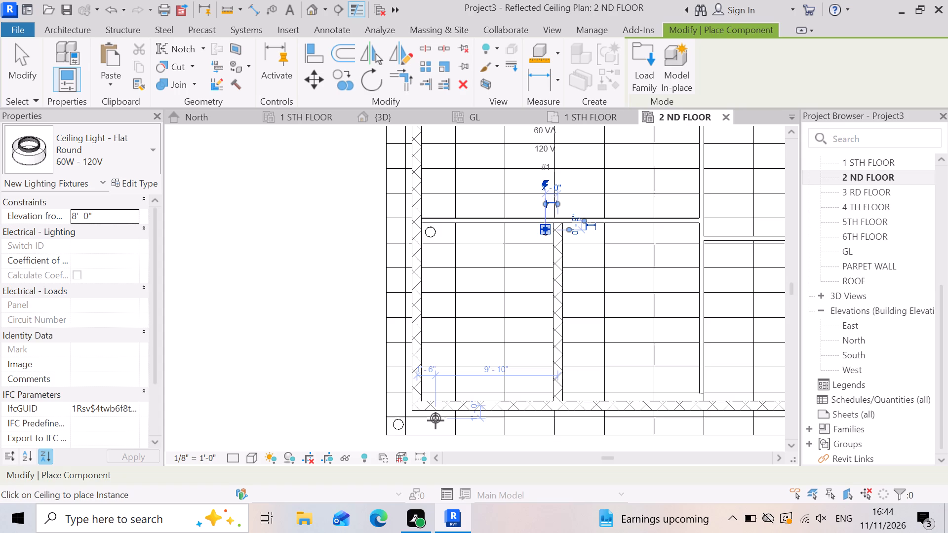
scroll(440, 420, up, 5)
scroll(416, 342, up, 3)
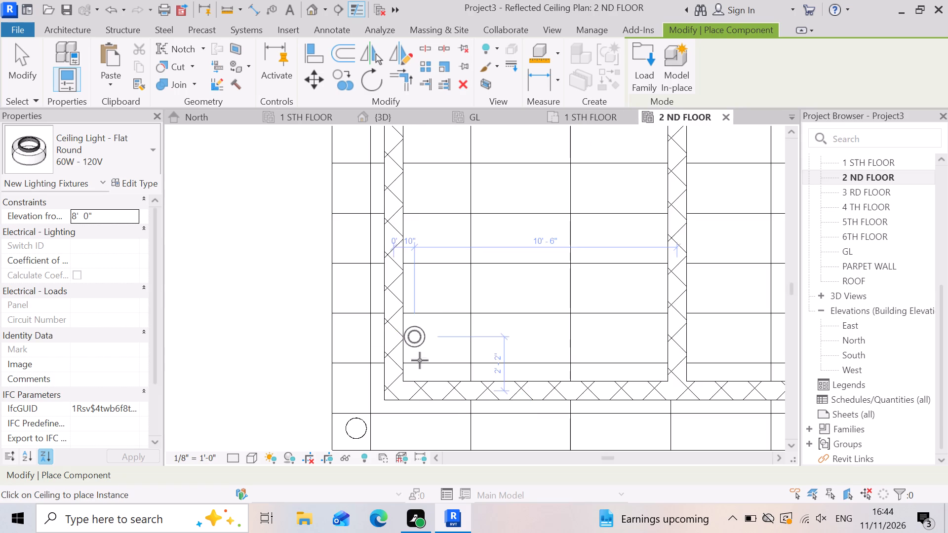
scroll(420, 360, up, 5)
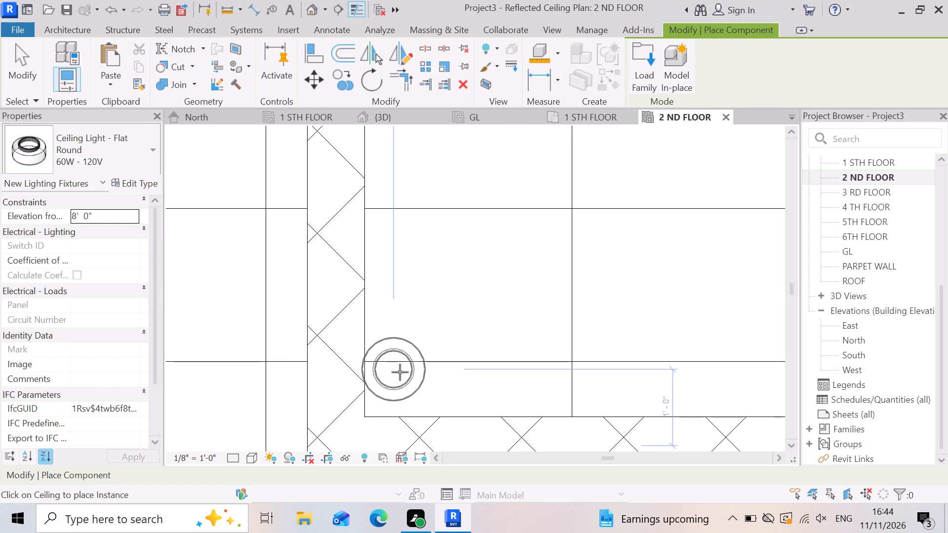
click(407, 380)
scroll(386, 386, down, 7)
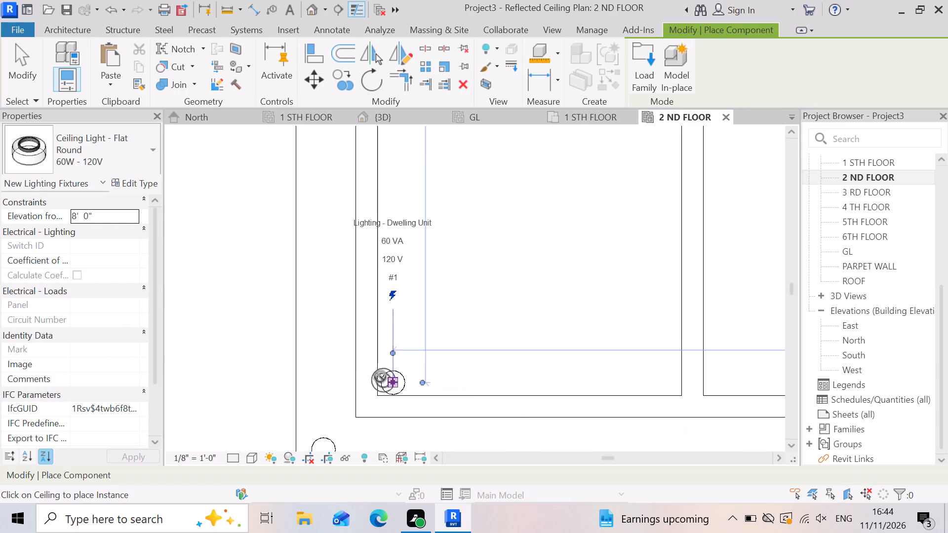
scroll(380, 377, down, 4)
scroll(580, 387, up, 9)
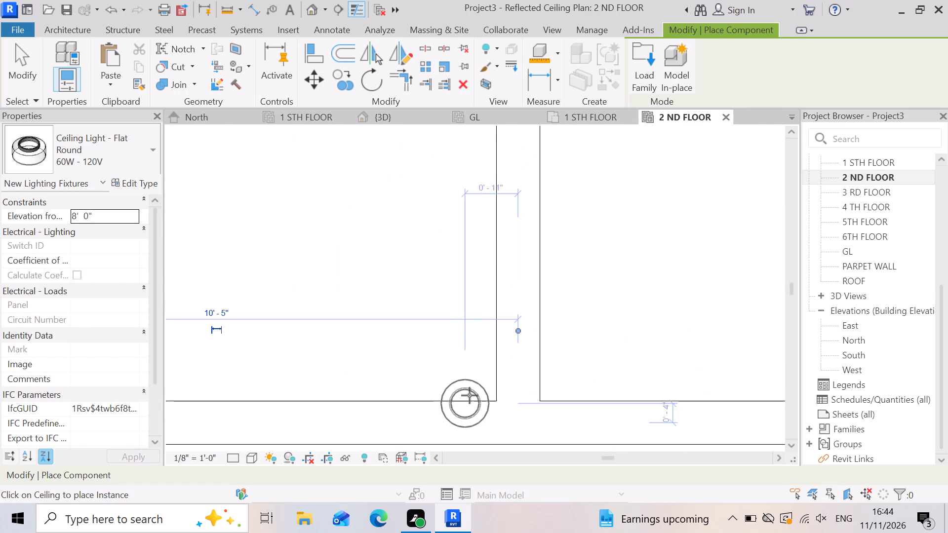
scroll(474, 396, up, 6)
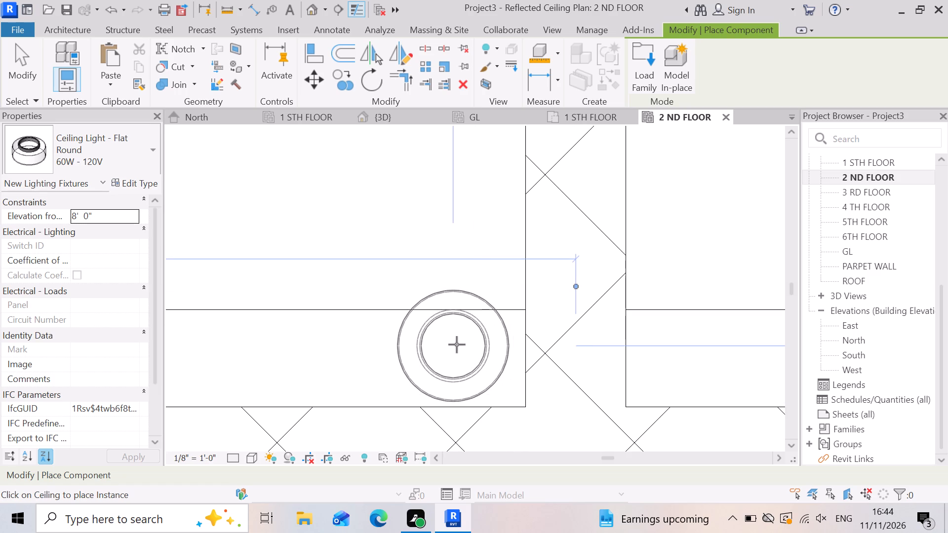
click(465, 344)
Place ceiling lights in the north-west and north-east corners of the room just east of the south-west room, about 0'-8" from the north wall.
scroll(465, 345, down, 9)
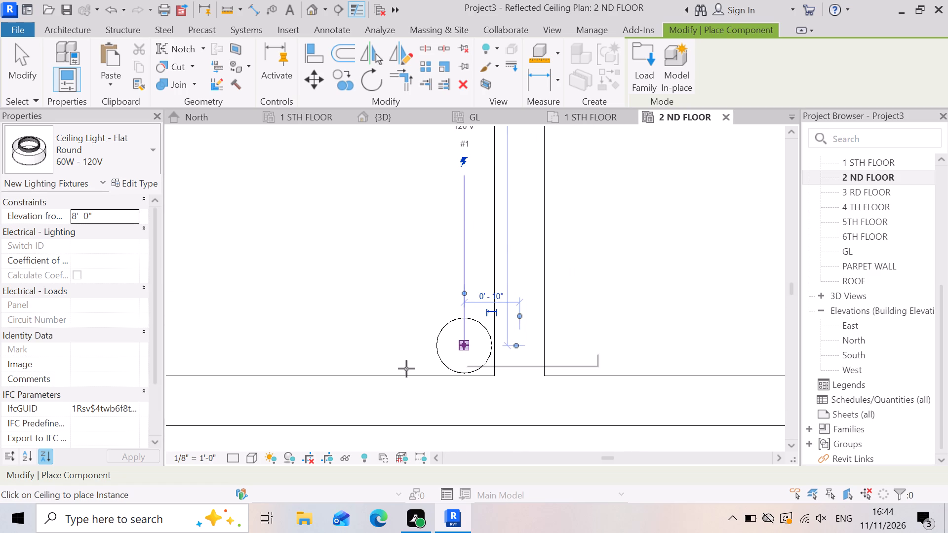
scroll(408, 359, down, 4)
scroll(376, 389, down, 4)
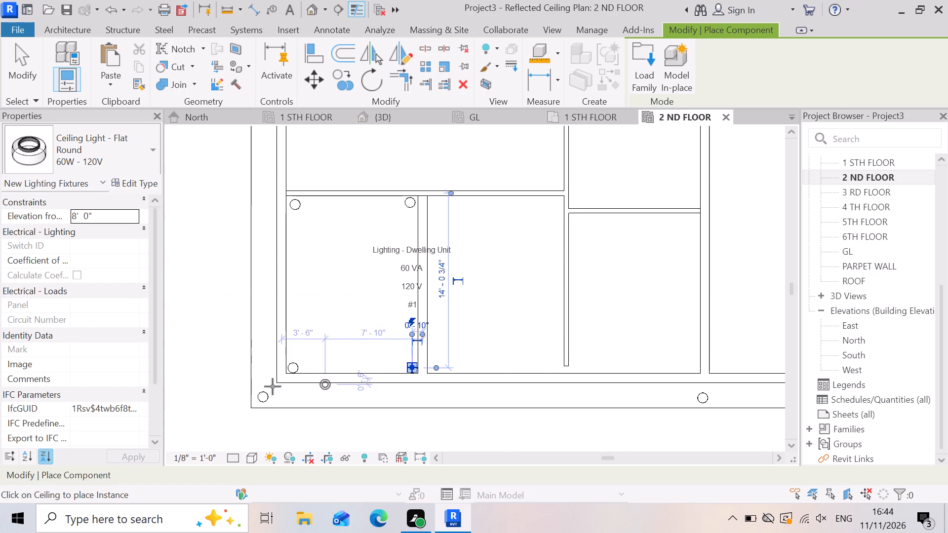
scroll(517, 286, down, 4)
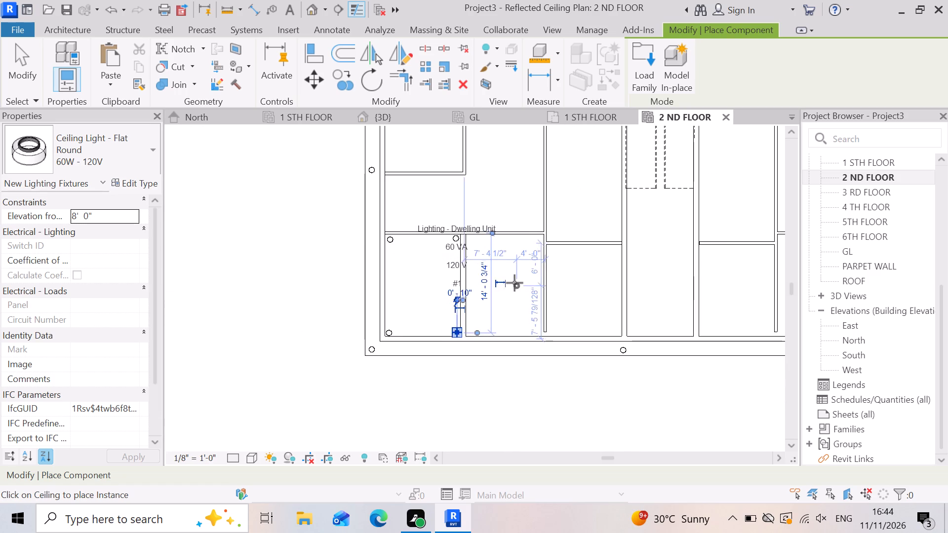
scroll(514, 283, up, 7)
scroll(478, 258, up, 2)
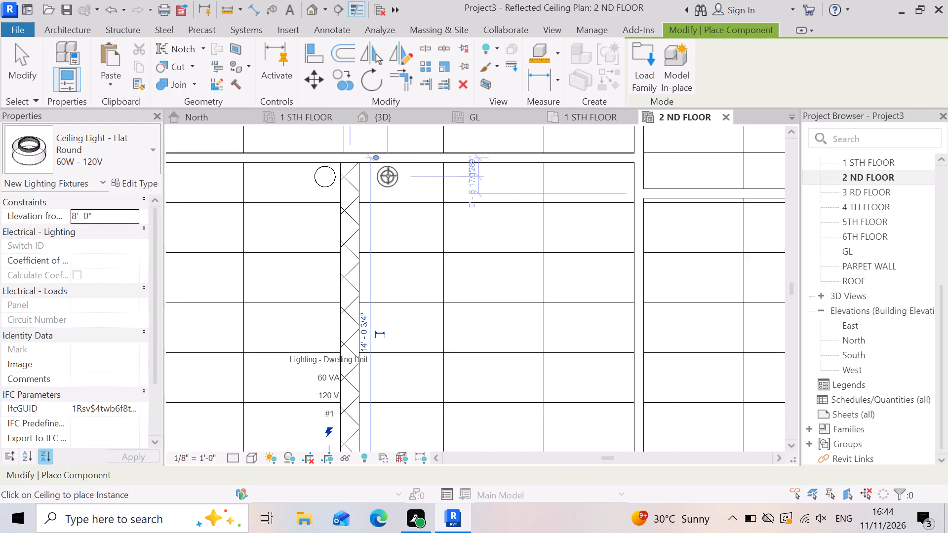
scroll(388, 176, up, 6)
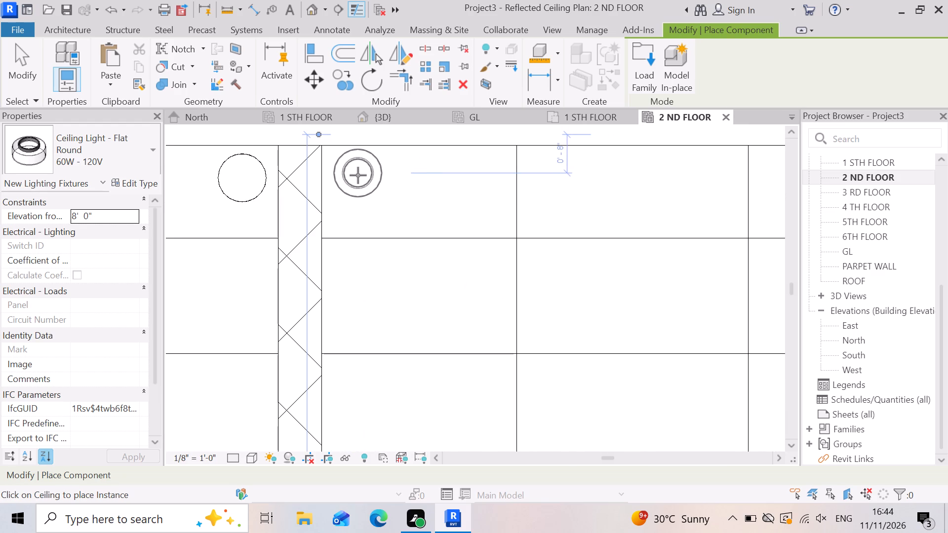
click(358, 175)
scroll(346, 198, down, 8)
scroll(349, 246, down, 1)
scroll(519, 208, up, 3)
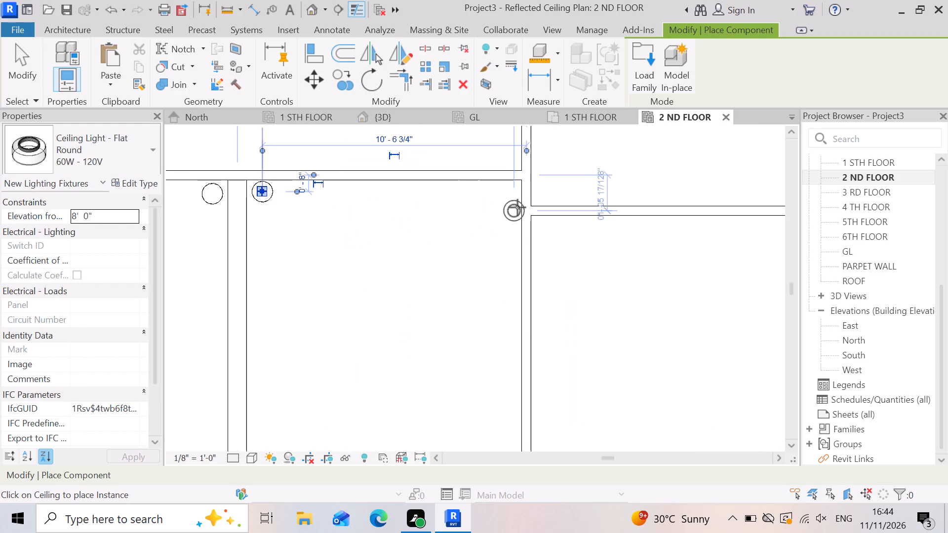
scroll(517, 207, up, 3)
click(505, 185)
Place ceiling lights in the same room's south-west corner and south-east corner, about 1'-0" from the east partition, and end placement.
scroll(501, 189, down, 5)
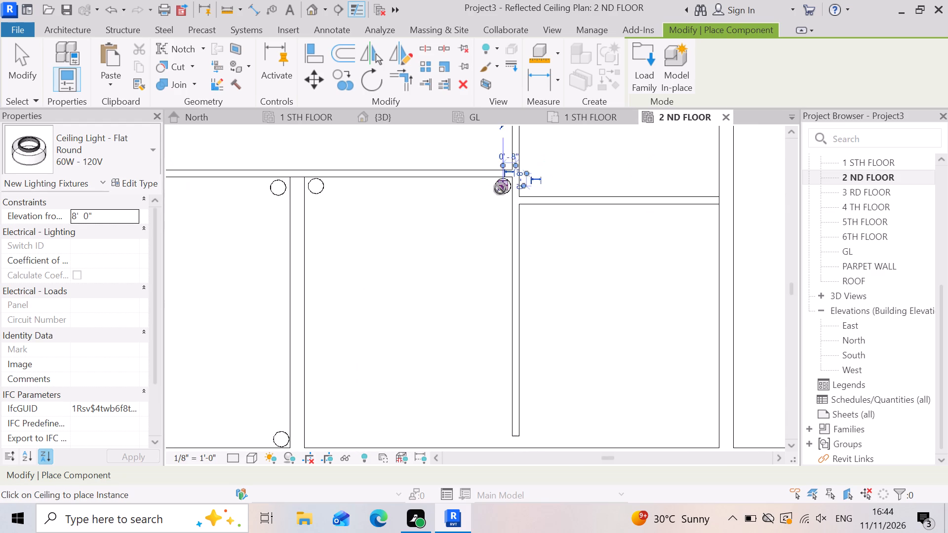
scroll(500, 189, down, 4)
scroll(419, 319, up, 7)
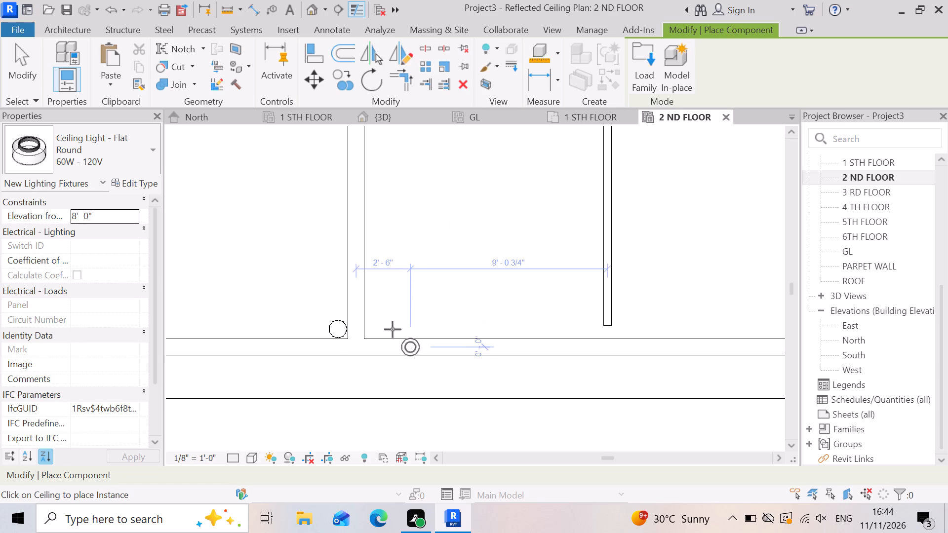
click(371, 322)
scroll(376, 329, down, 3)
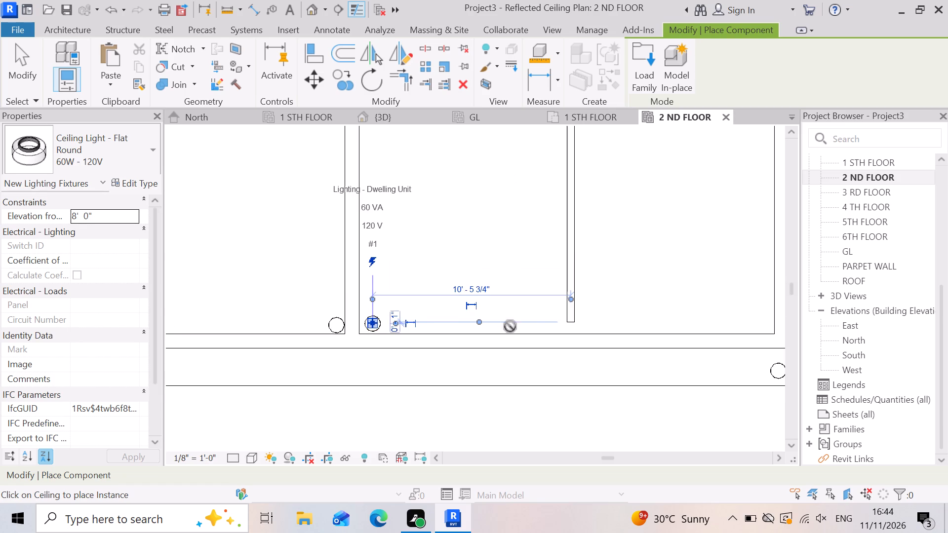
scroll(526, 322, up, 6)
click(581, 325)
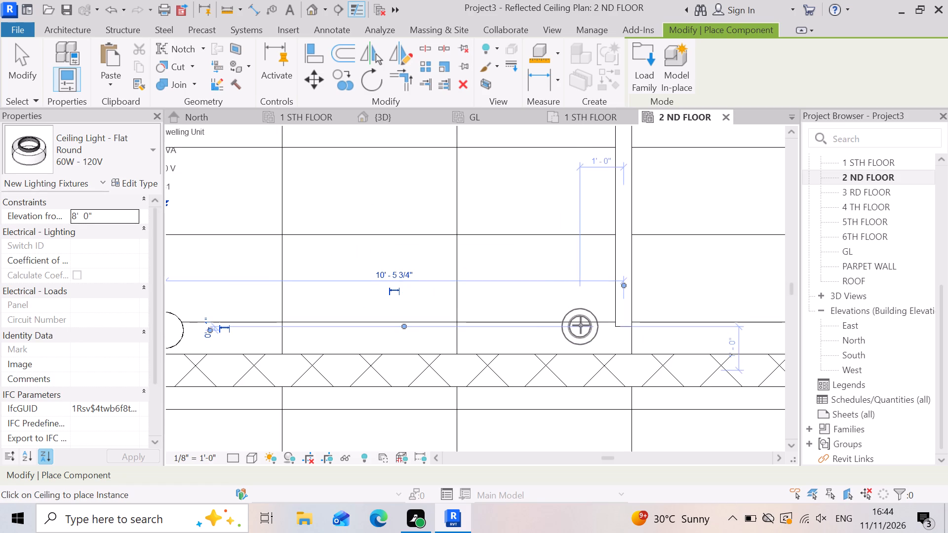
scroll(520, 369, down, 7)
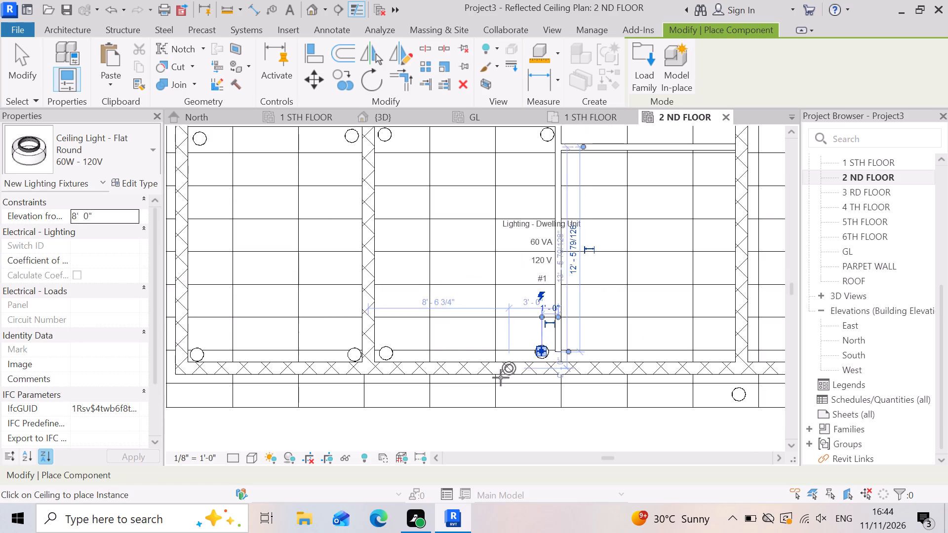
scroll(526, 364, down, 4)
scroll(447, 392, down, 4)
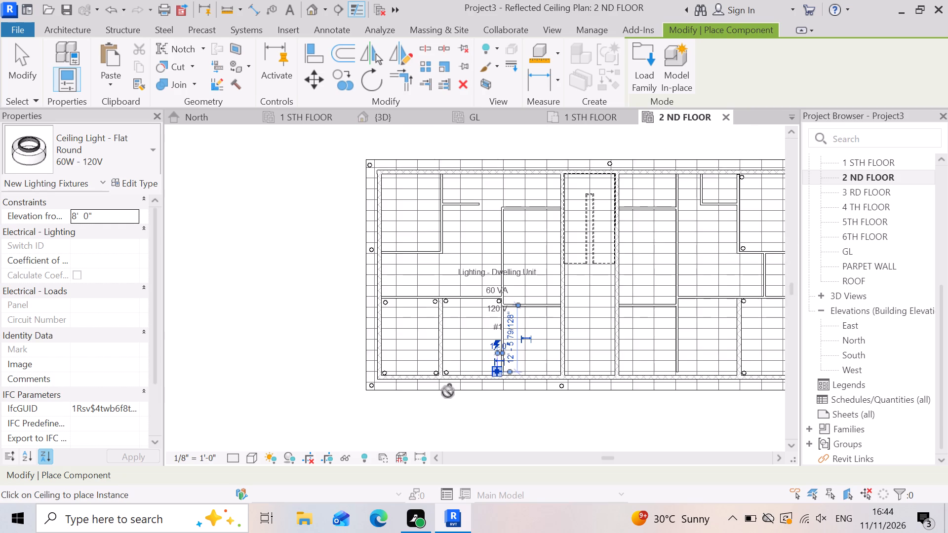
scroll(448, 392, down, 3)
key(Escape)
scroll(518, 375, up, 3)
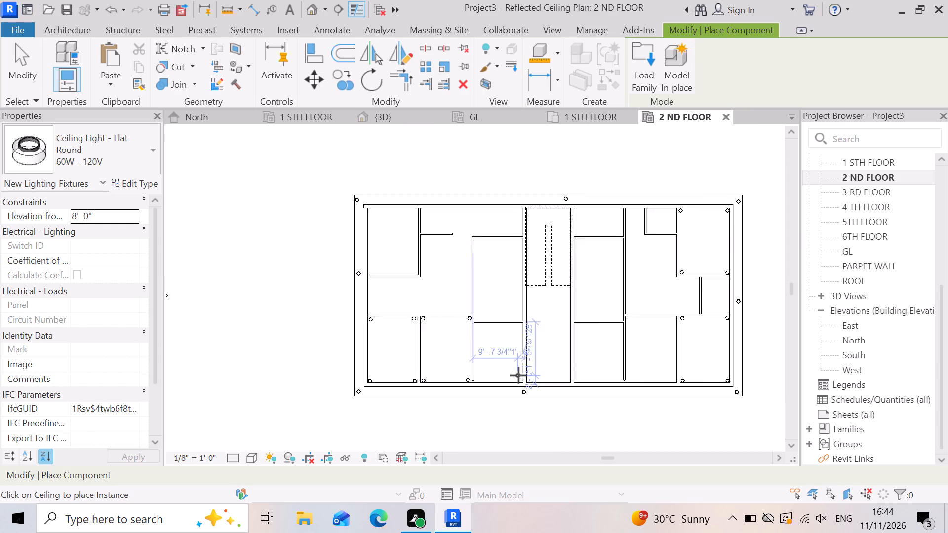
key(Escape)
Extend the south end of that room's east 4.5" partition wall to the inner face of the south exterior wall.
scroll(517, 379, up, 9)
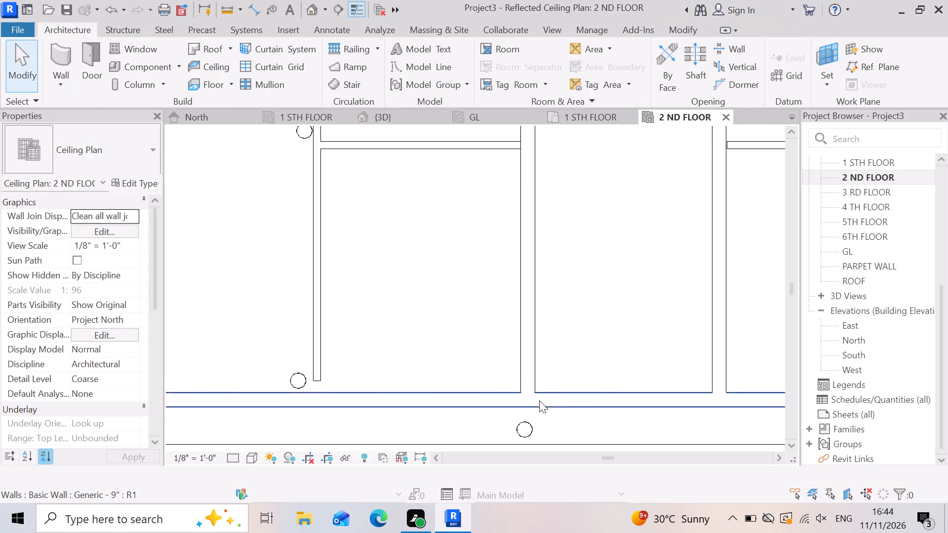
scroll(549, 394, down, 4)
scroll(406, 403, up, 6)
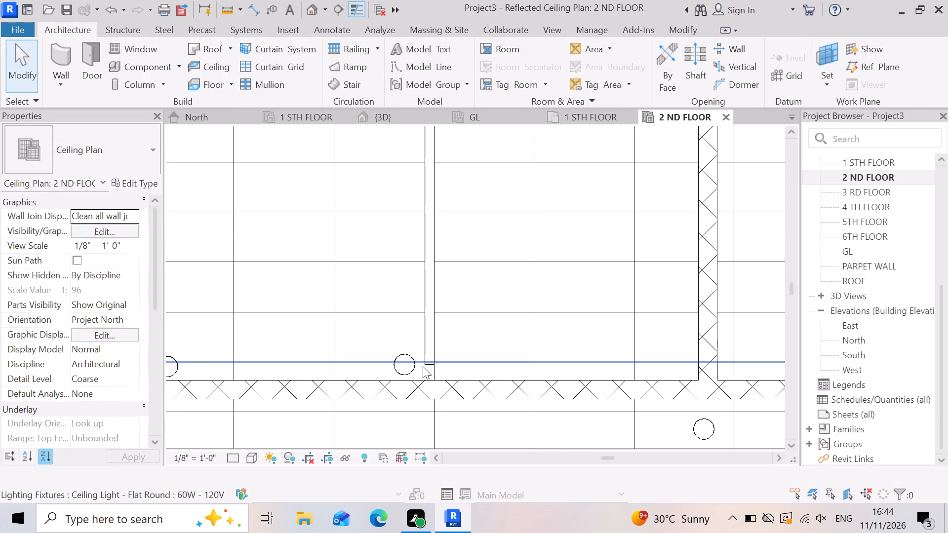
drag(430, 337, 426, 329)
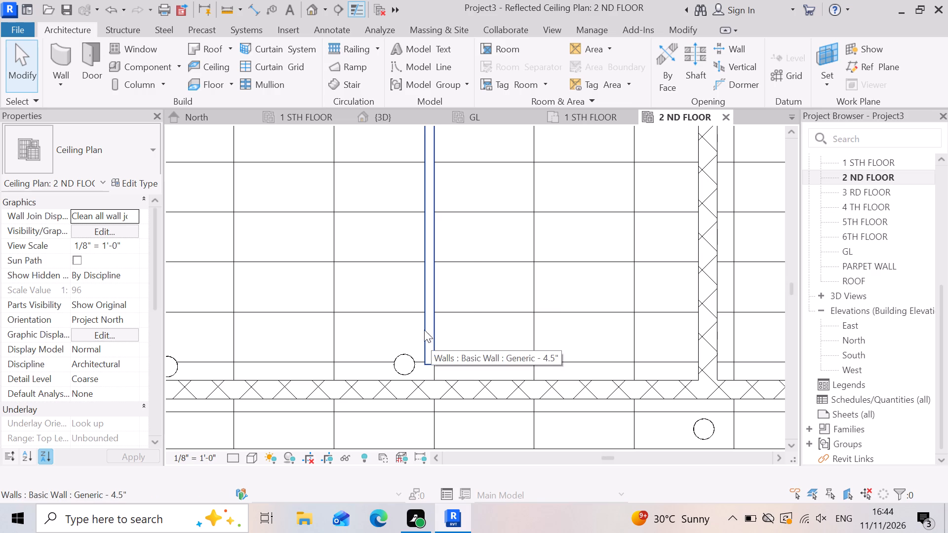
scroll(407, 372, up, 5)
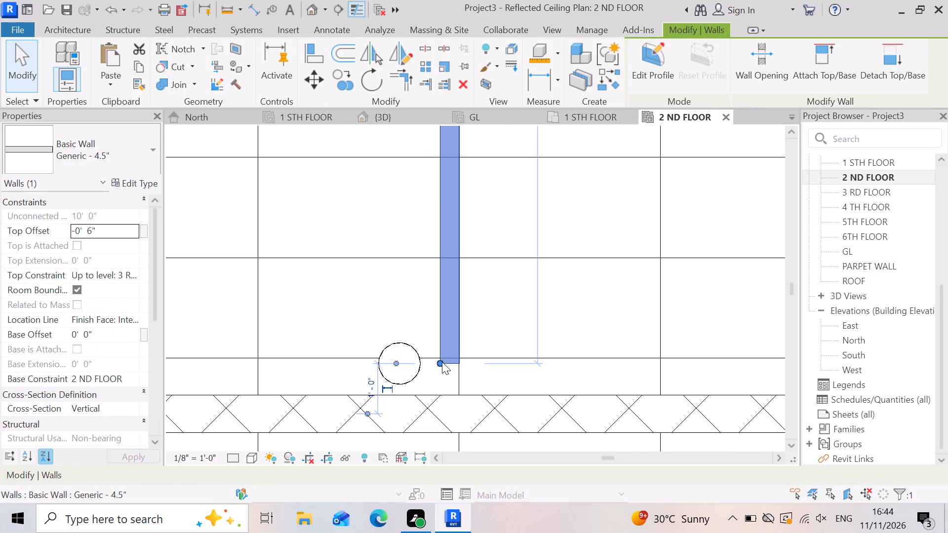
drag(442, 362, 437, 386)
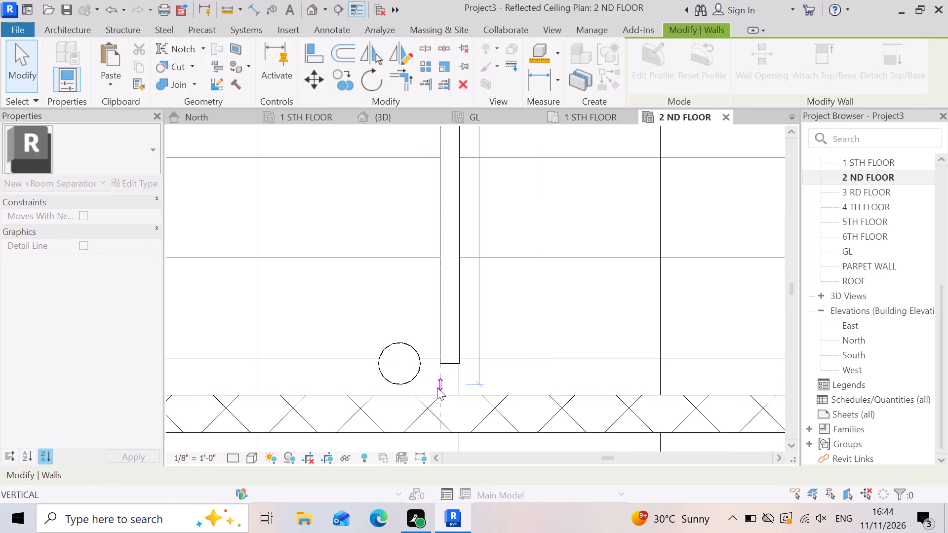
scroll(437, 394, up, 3)
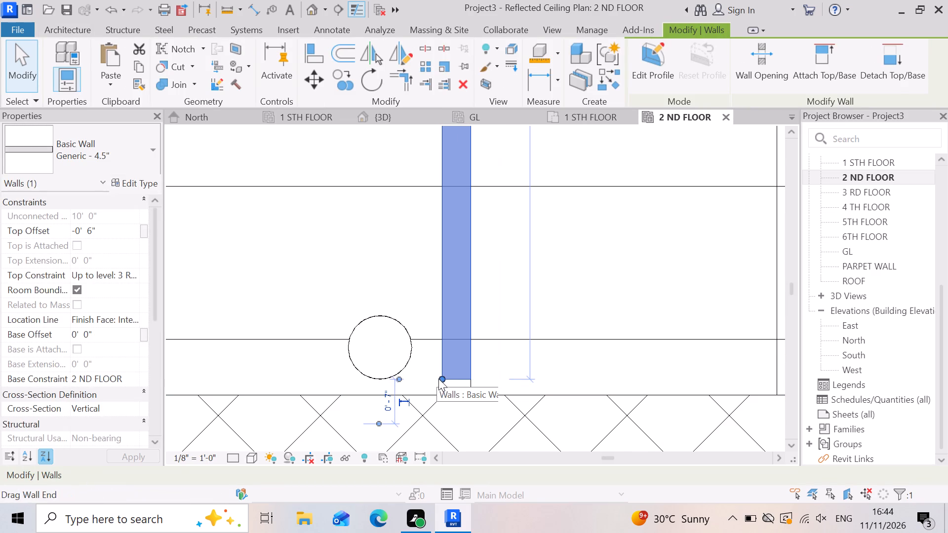
drag(442, 381, 443, 399)
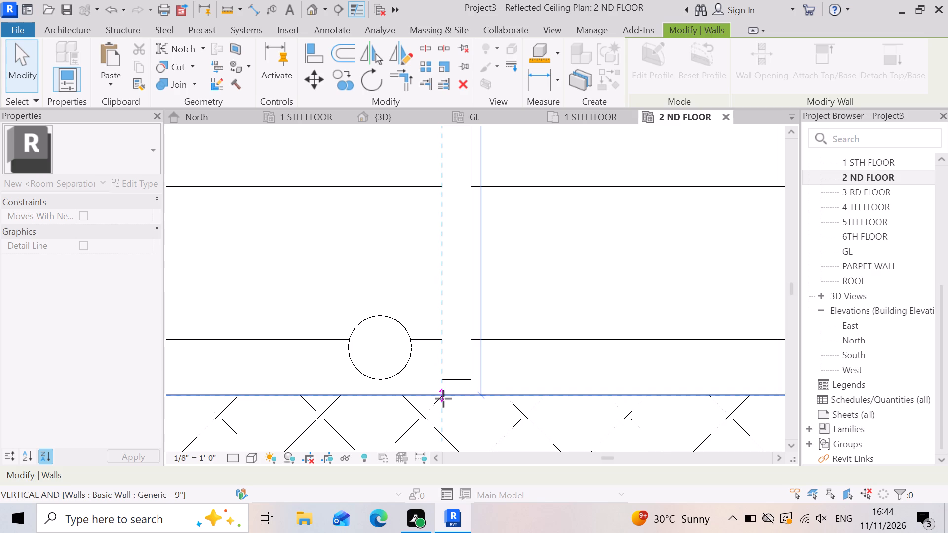
drag(443, 399, 443, 399)
key(Escape)
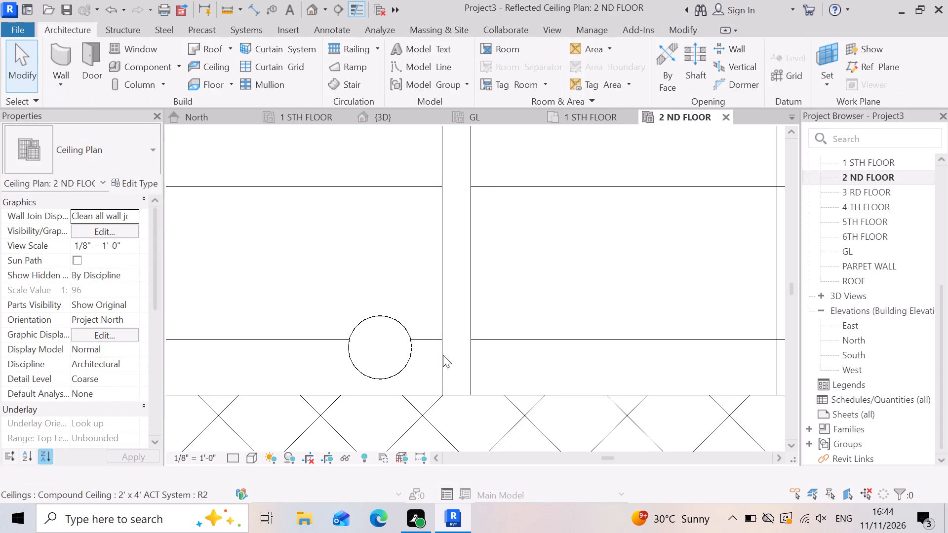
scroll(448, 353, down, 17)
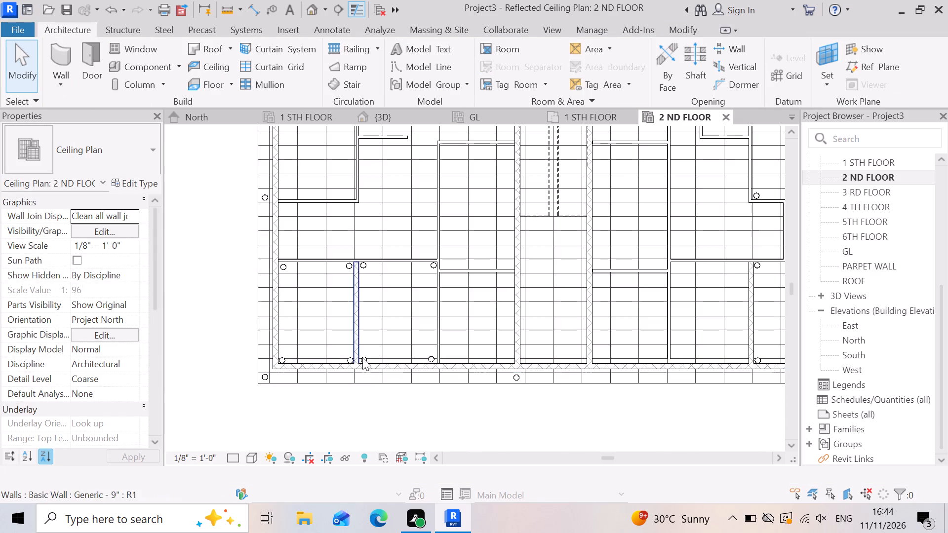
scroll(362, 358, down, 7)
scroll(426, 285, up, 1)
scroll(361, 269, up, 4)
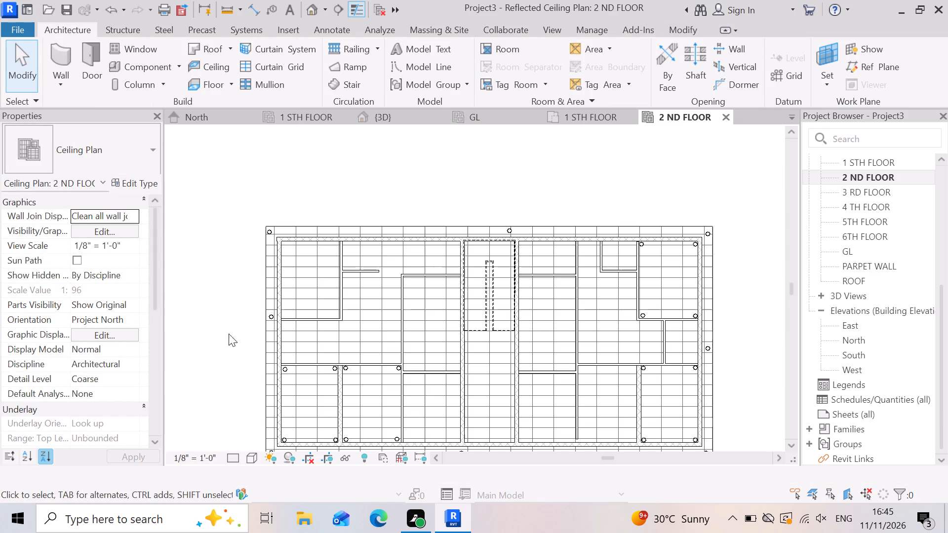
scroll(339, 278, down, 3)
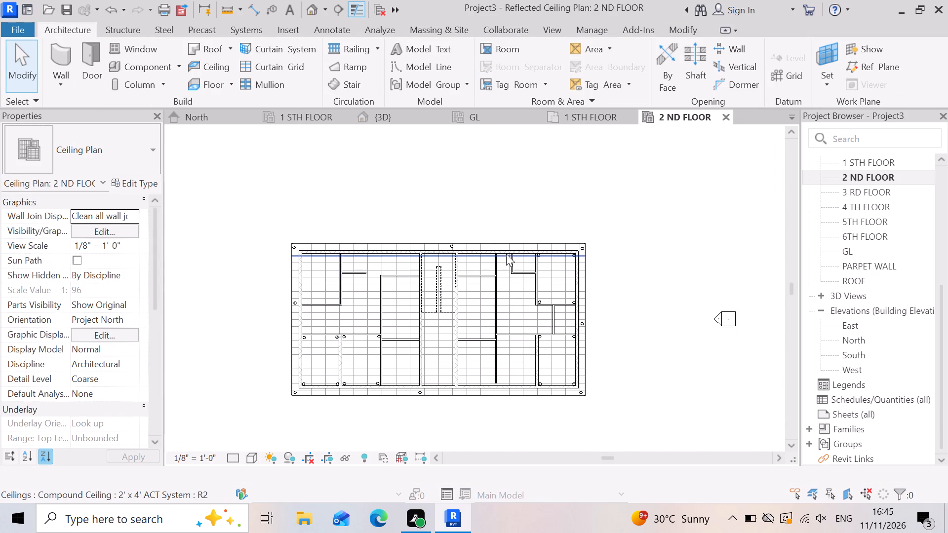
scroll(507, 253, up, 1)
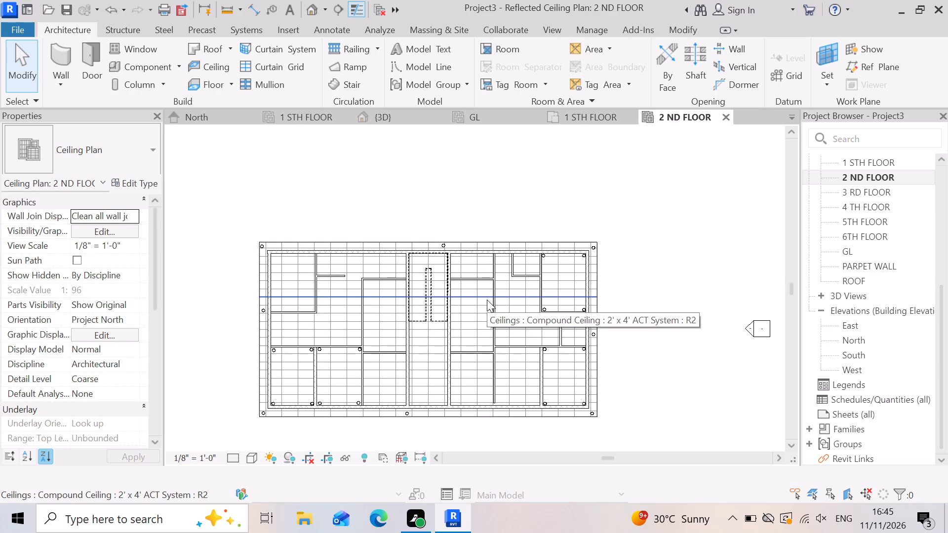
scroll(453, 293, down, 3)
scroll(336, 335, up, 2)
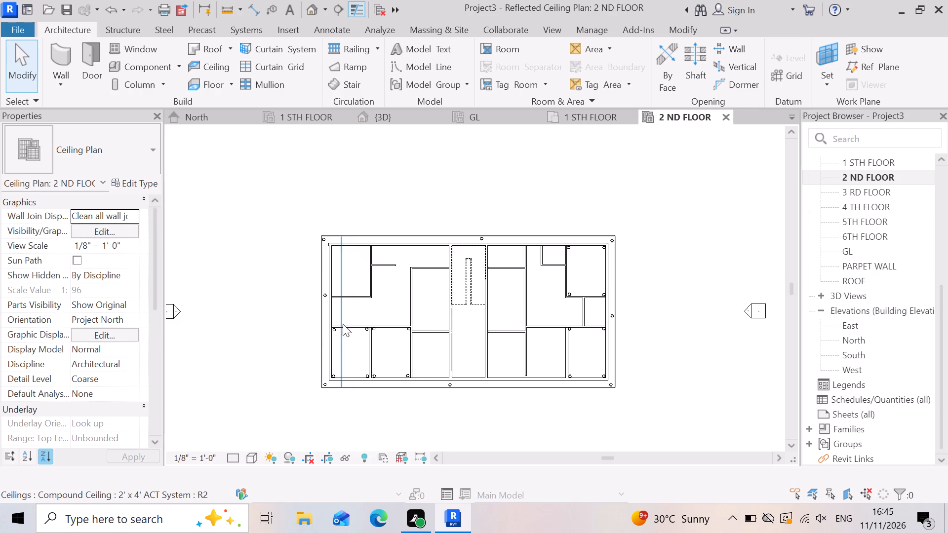
Place flat round 60W - 120V ceiling lights in the north-west room's north-west and north-east corners, about 1'-0" from the east partition.
scroll(488, 259, down, 3)
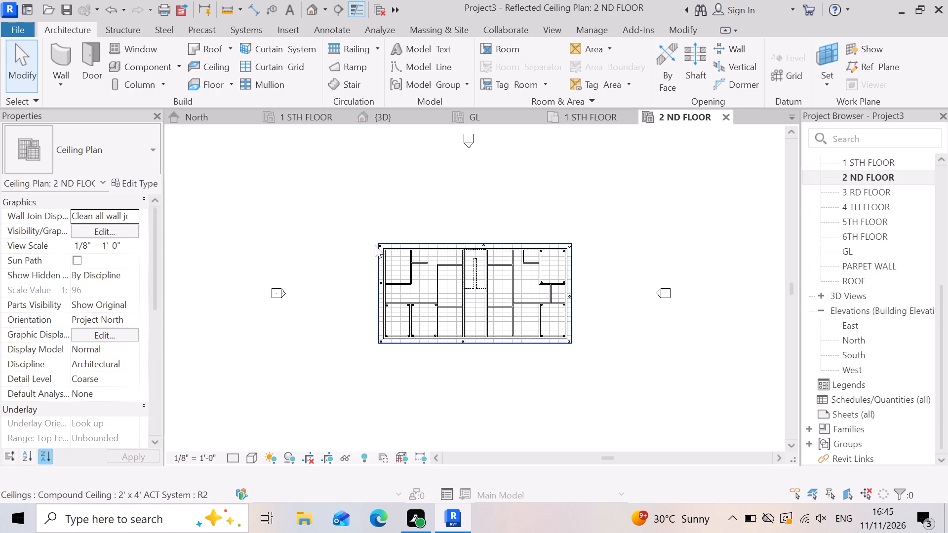
scroll(555, 347, up, 3)
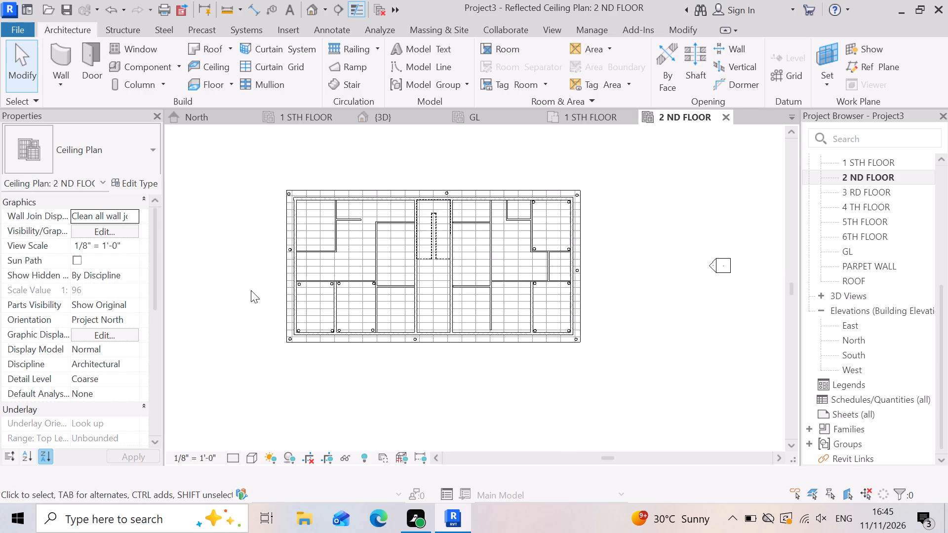
scroll(276, 278, down, 1)
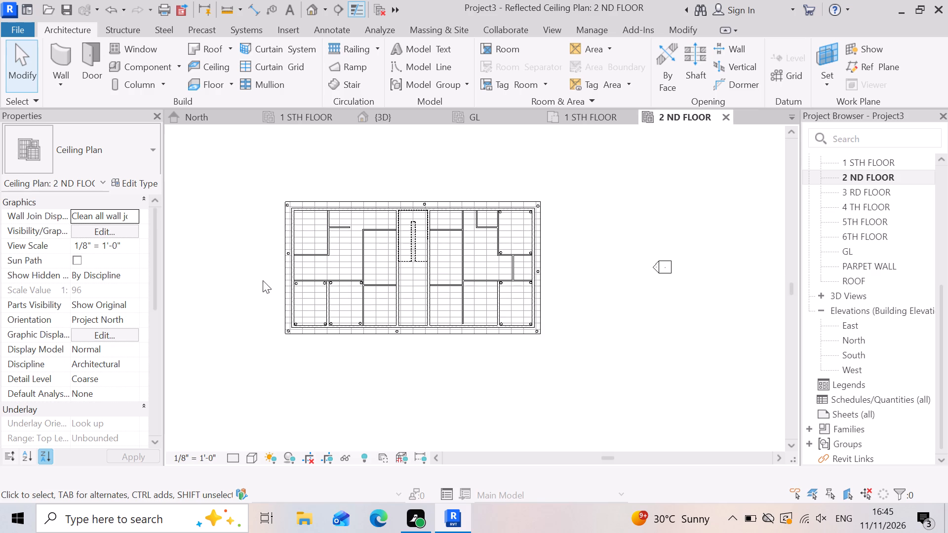
scroll(302, 215, up, 2)
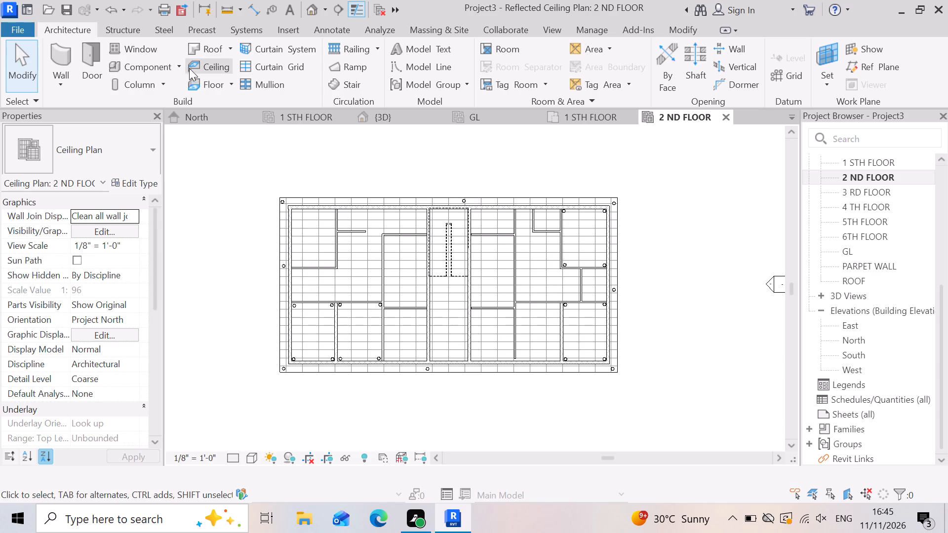
click(176, 68)
scroll(308, 225, up, 6)
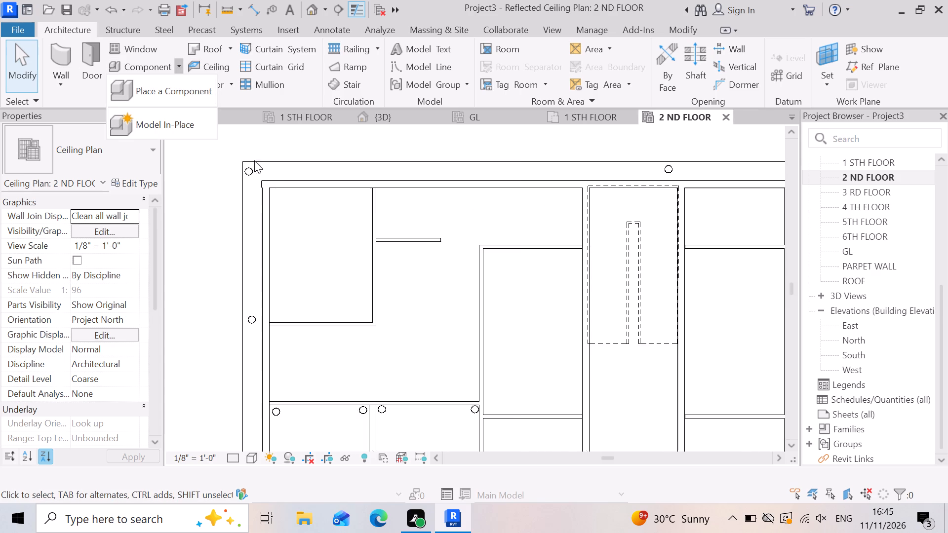
click(185, 84)
scroll(425, 280, down, 3)
scroll(314, 242, up, 2)
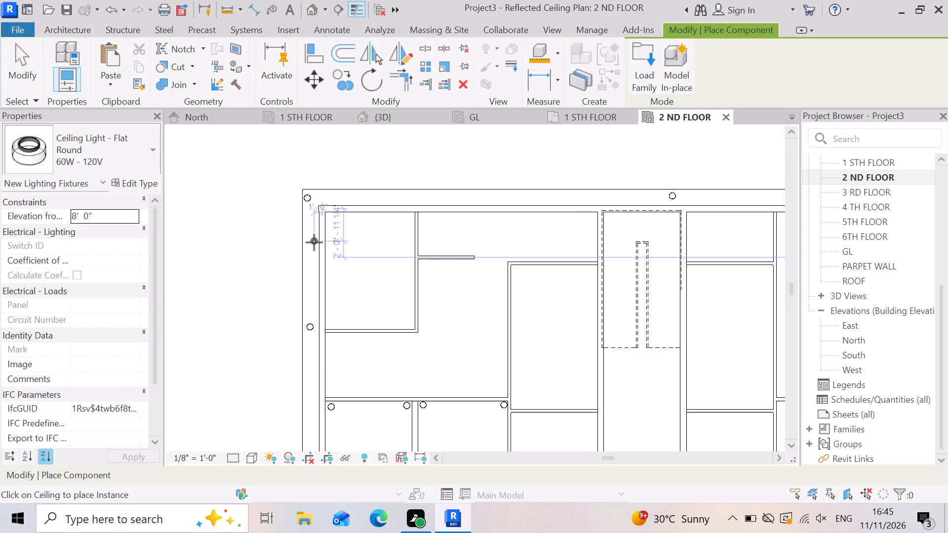
scroll(314, 242, up, 8)
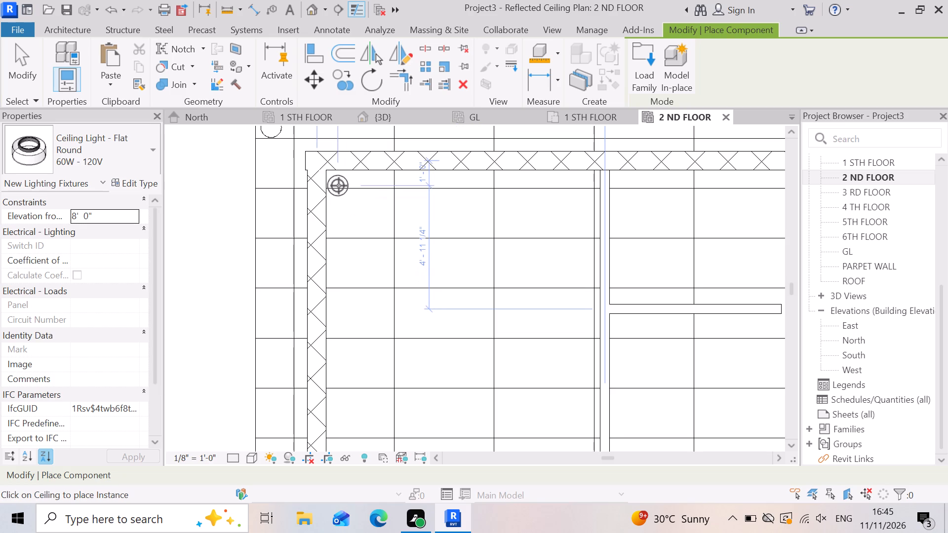
click(339, 186)
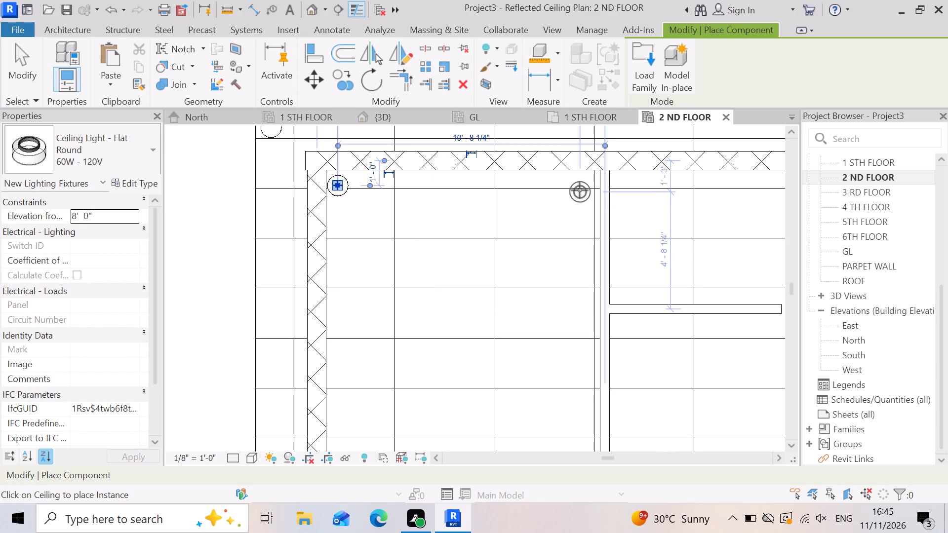
click(580, 190)
scroll(540, 211, down, 4)
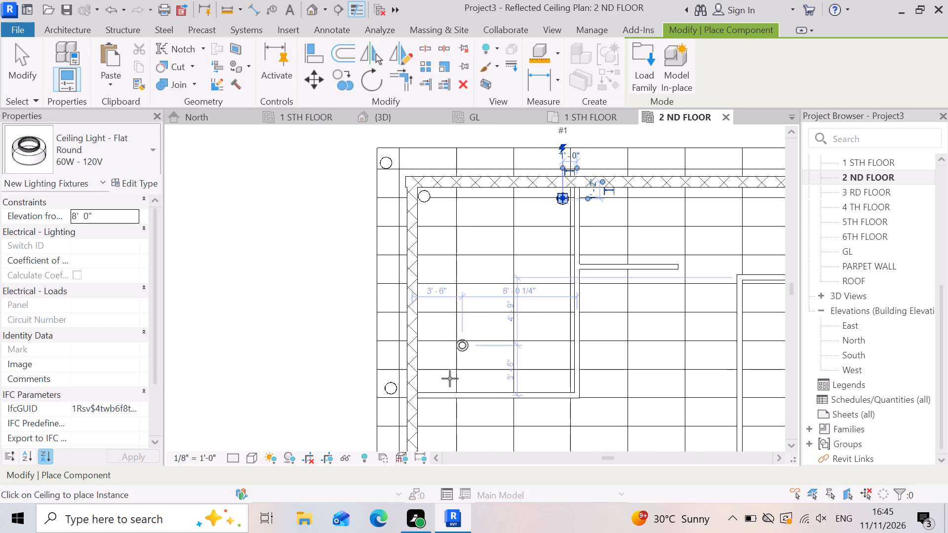
Place ceiling lights in the same room's south-west corner and south-east corner, about 0'-11" from the east partition.
scroll(443, 395, up, 8)
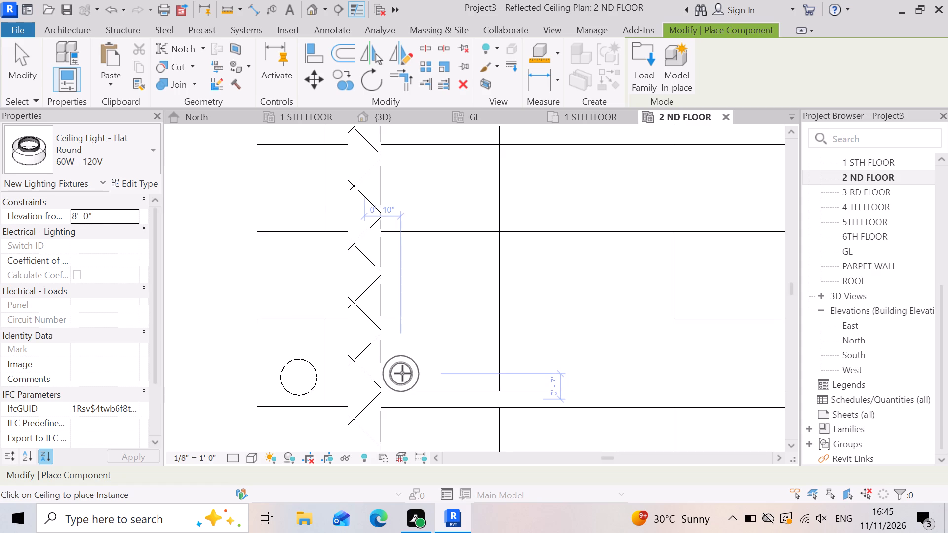
click(402, 369)
scroll(398, 371, down, 3)
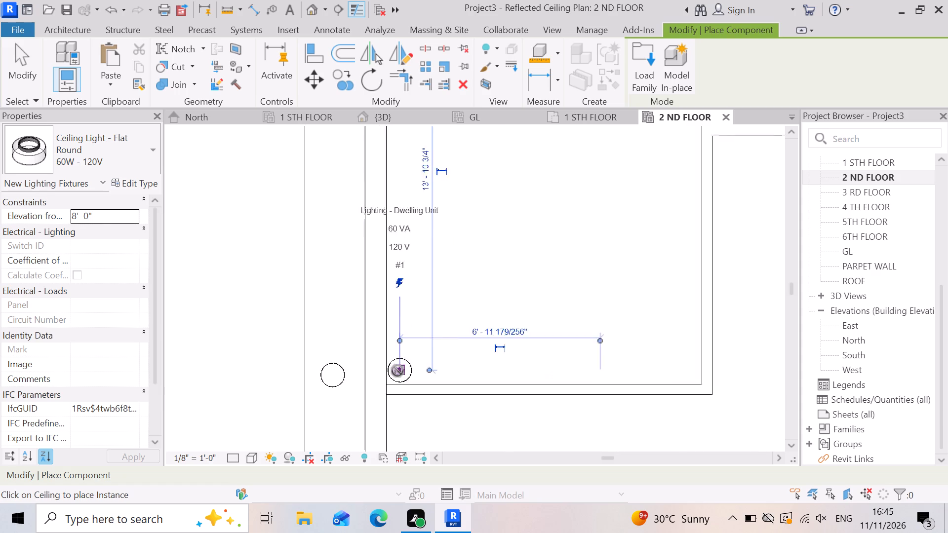
scroll(397, 371, down, 4)
scroll(560, 397, up, 5)
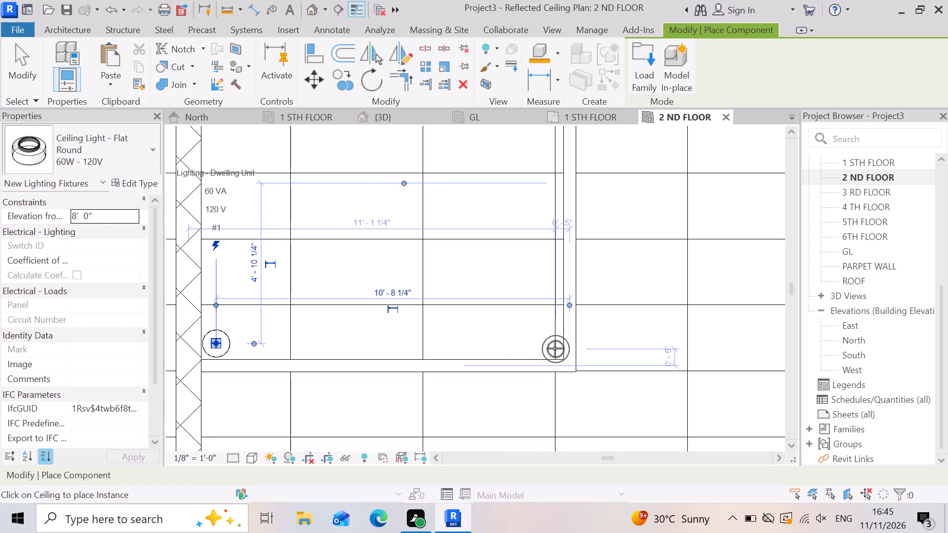
scroll(555, 348, up, 4)
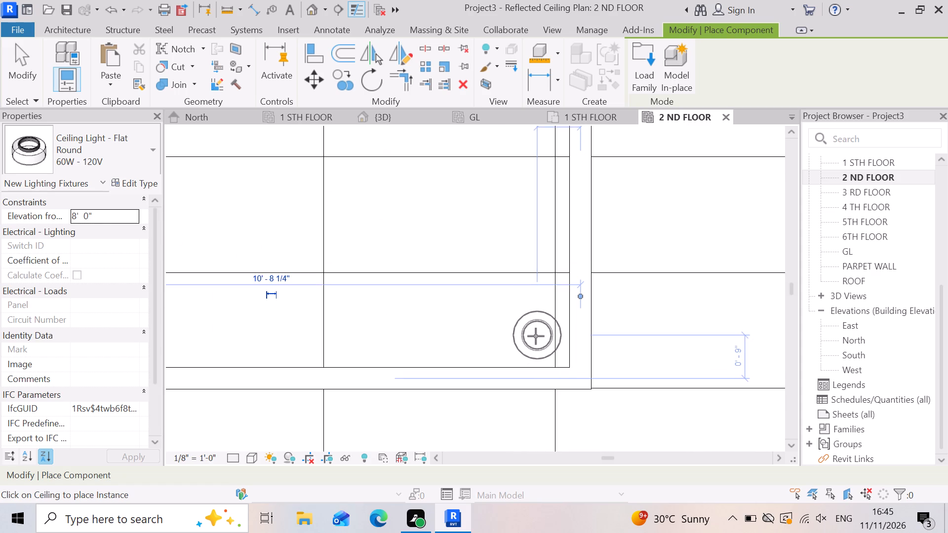
click(525, 340)
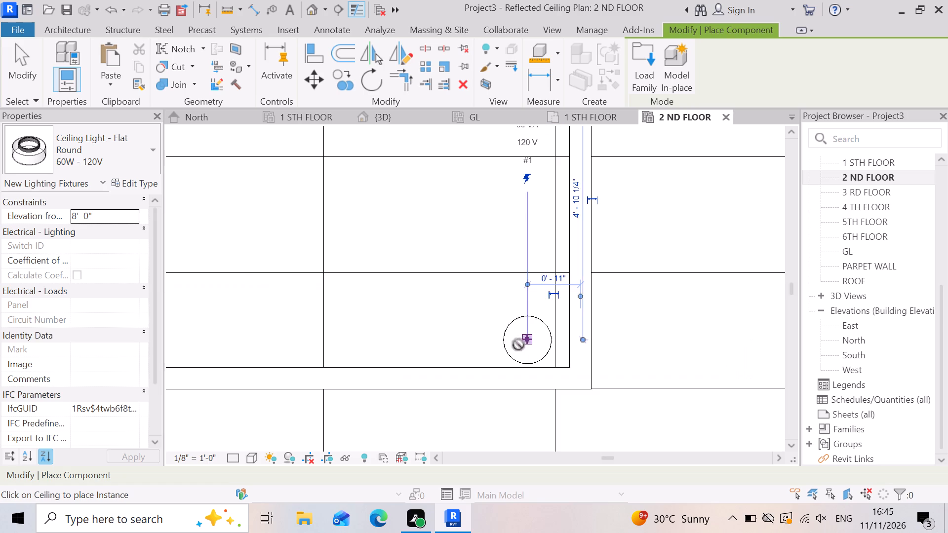
scroll(516, 325, down, 8)
scroll(396, 301, down, 3)
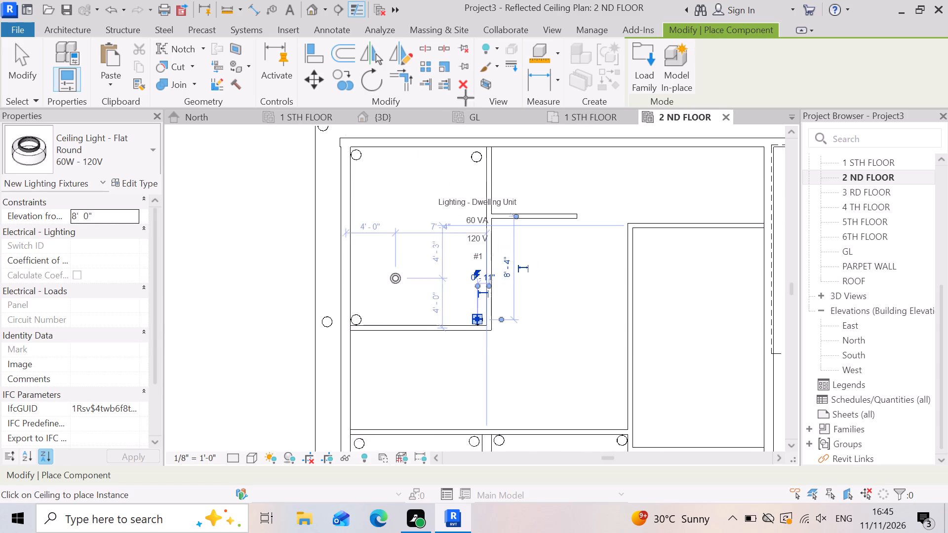
Leave the ceiling-light placement and open the North elevation.
drag(405, 114, 395, 101)
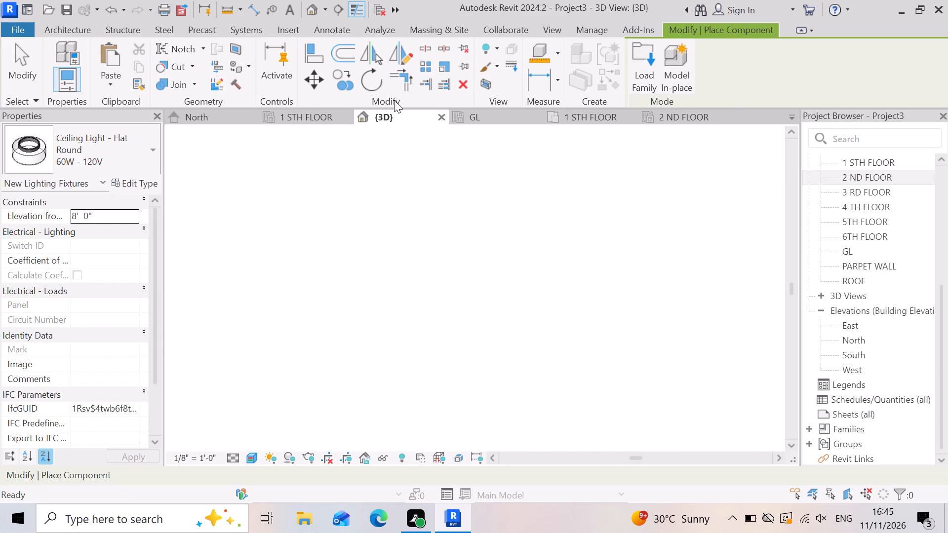
scroll(453, 335, down, 4)
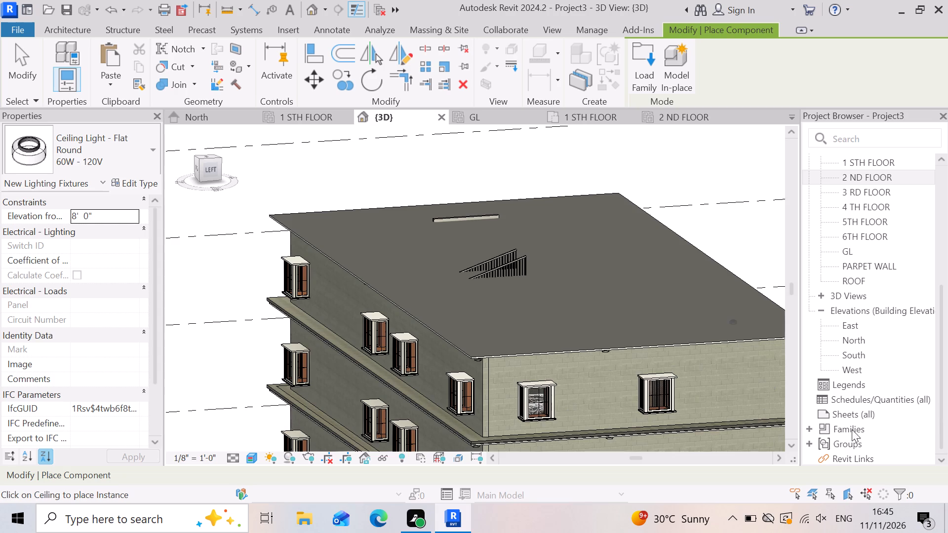
scroll(672, 324, down, 3)
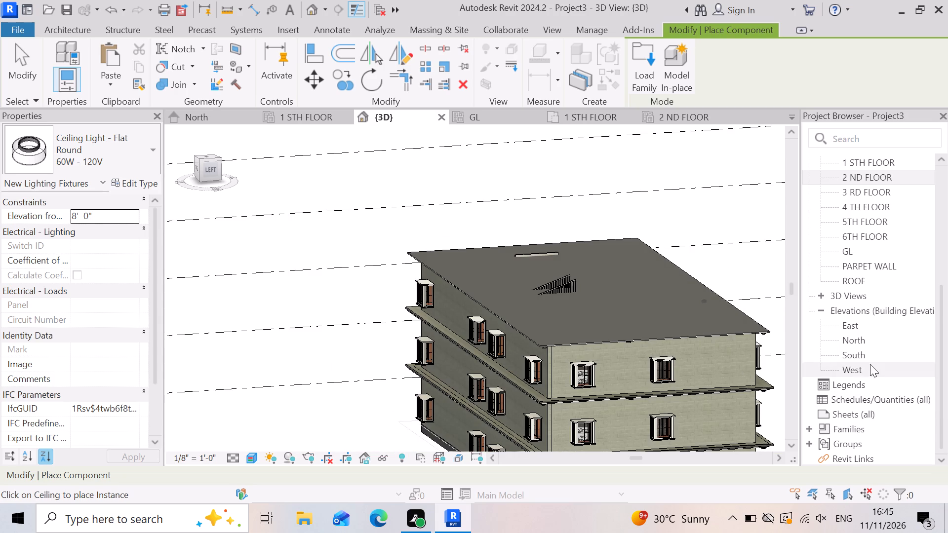
double_click(872, 336)
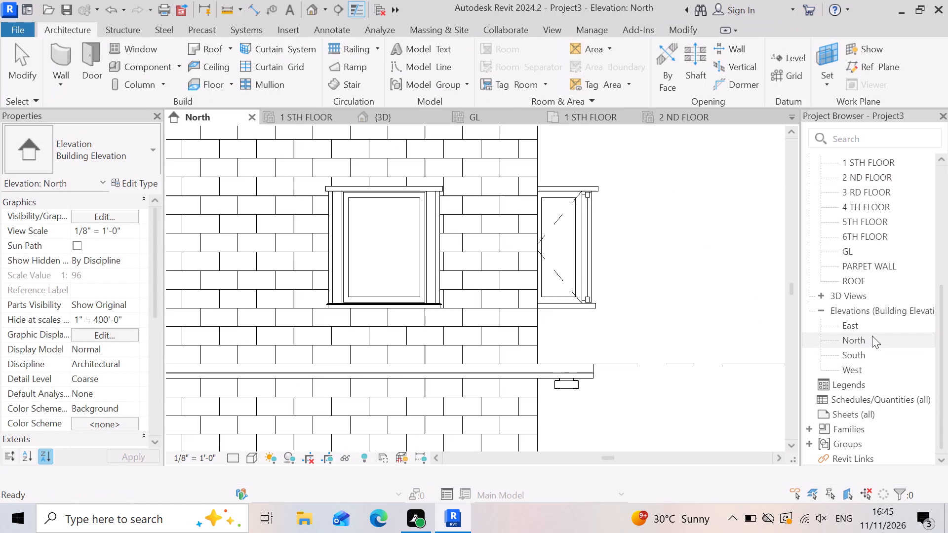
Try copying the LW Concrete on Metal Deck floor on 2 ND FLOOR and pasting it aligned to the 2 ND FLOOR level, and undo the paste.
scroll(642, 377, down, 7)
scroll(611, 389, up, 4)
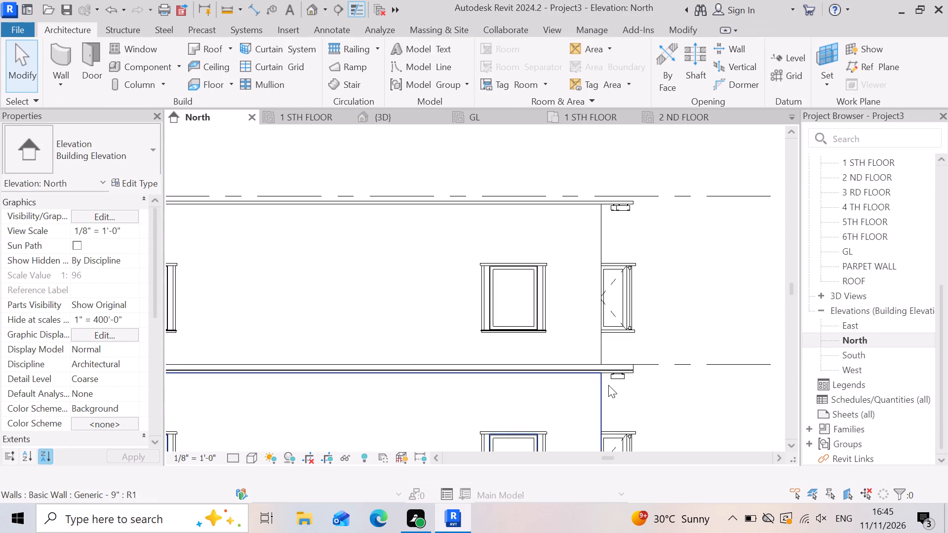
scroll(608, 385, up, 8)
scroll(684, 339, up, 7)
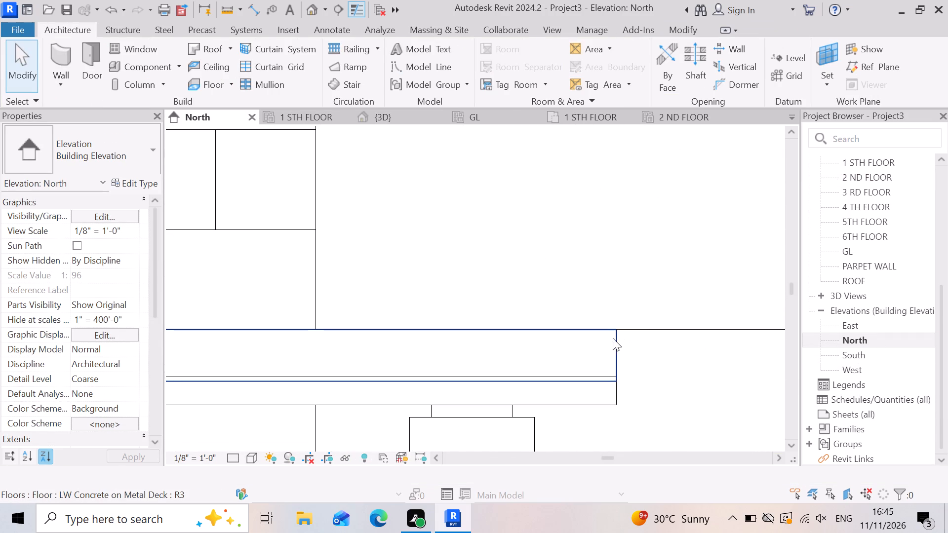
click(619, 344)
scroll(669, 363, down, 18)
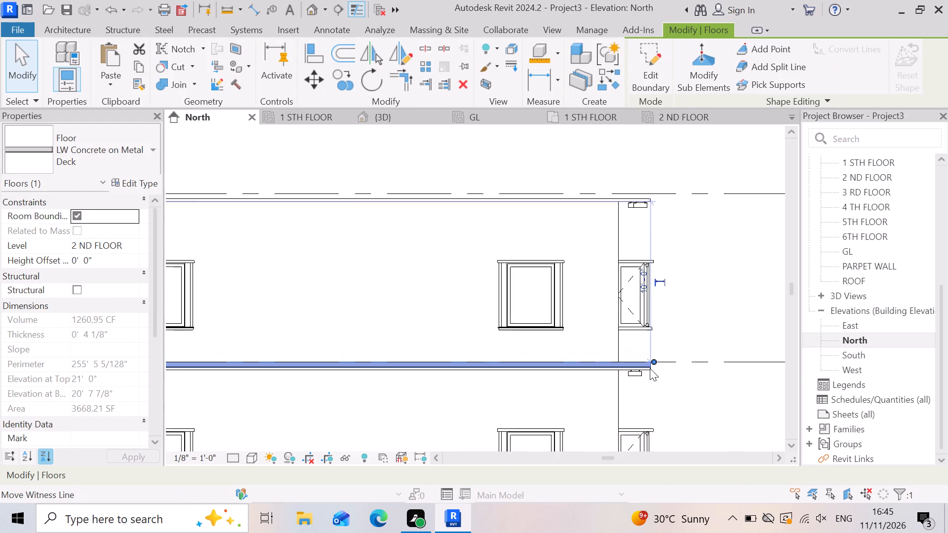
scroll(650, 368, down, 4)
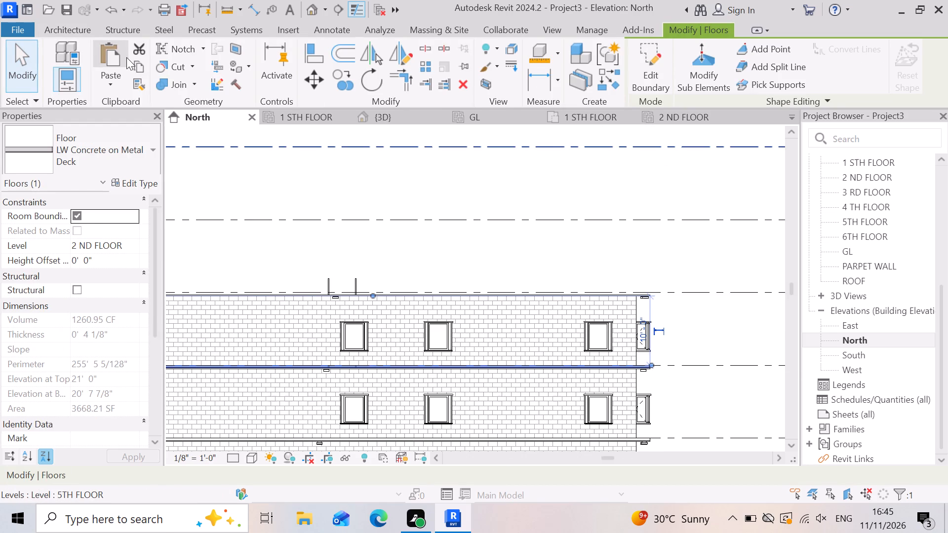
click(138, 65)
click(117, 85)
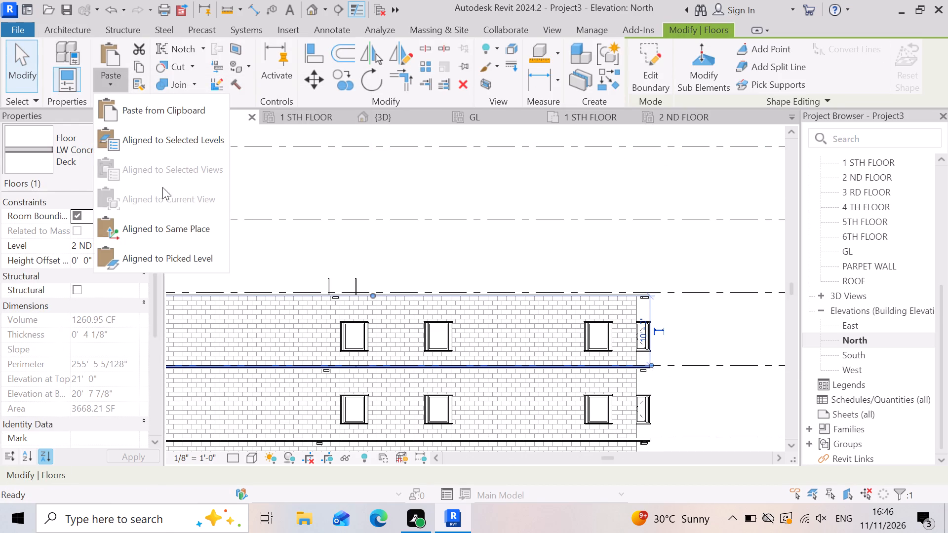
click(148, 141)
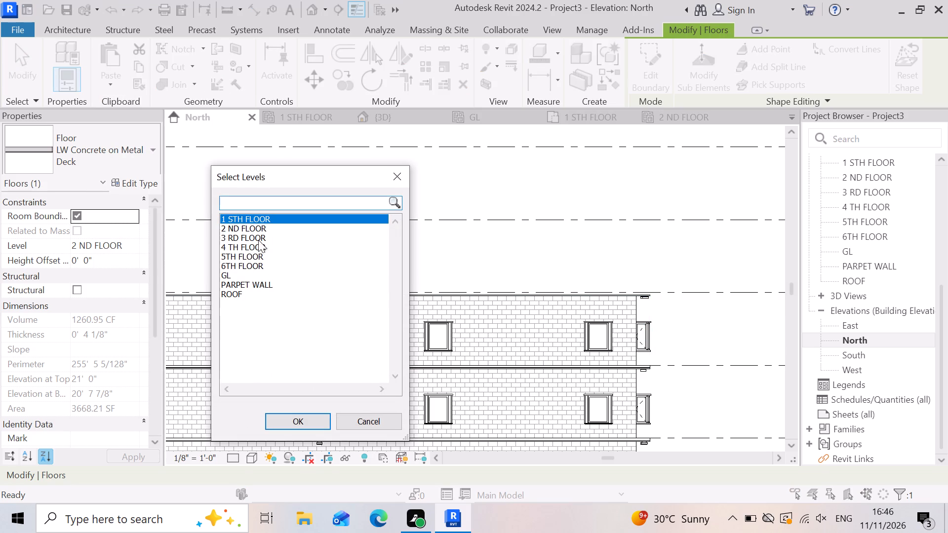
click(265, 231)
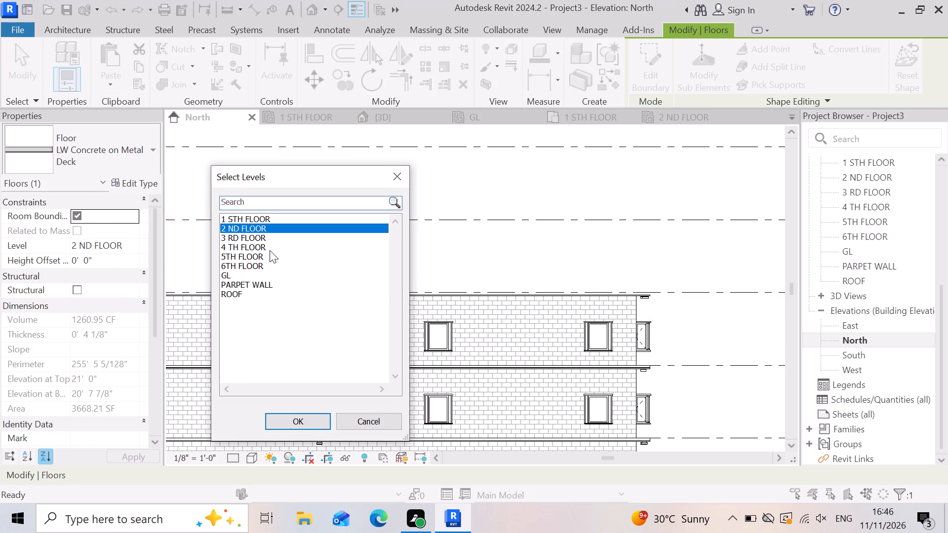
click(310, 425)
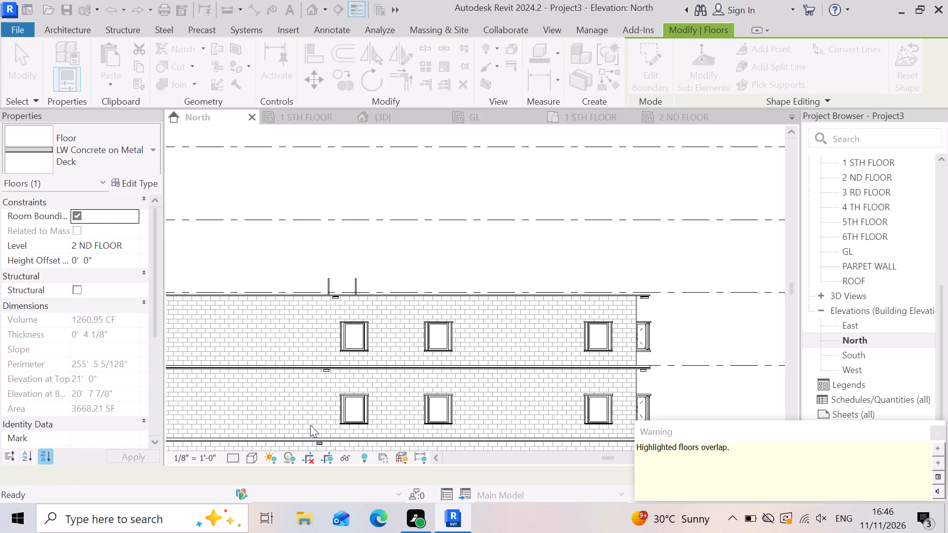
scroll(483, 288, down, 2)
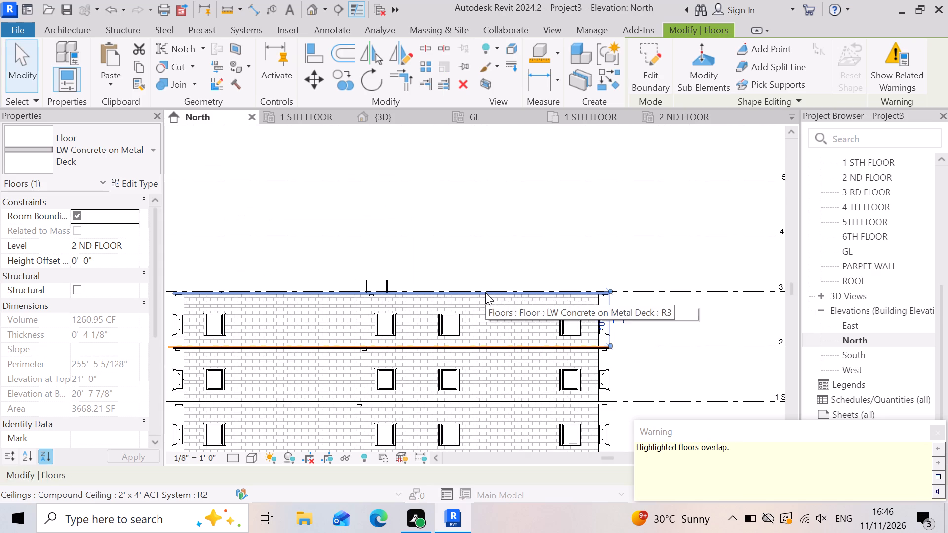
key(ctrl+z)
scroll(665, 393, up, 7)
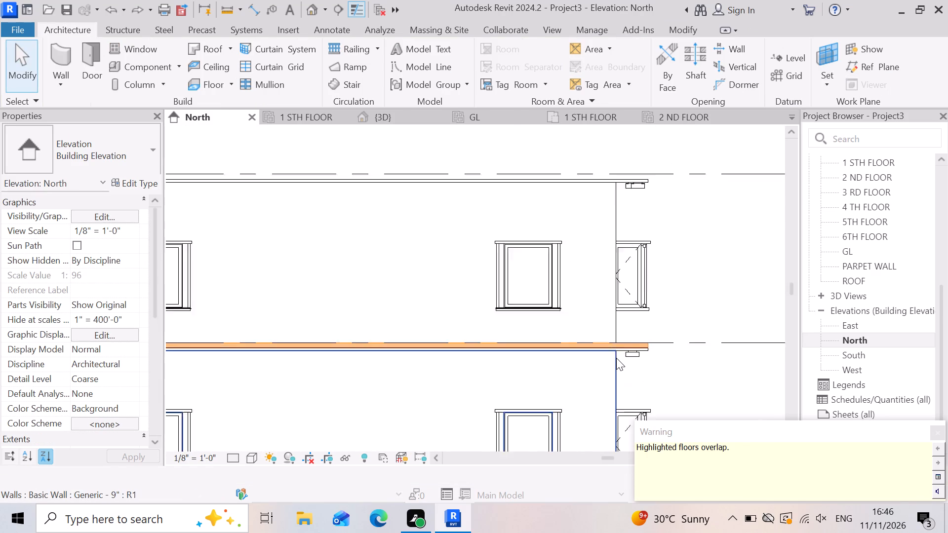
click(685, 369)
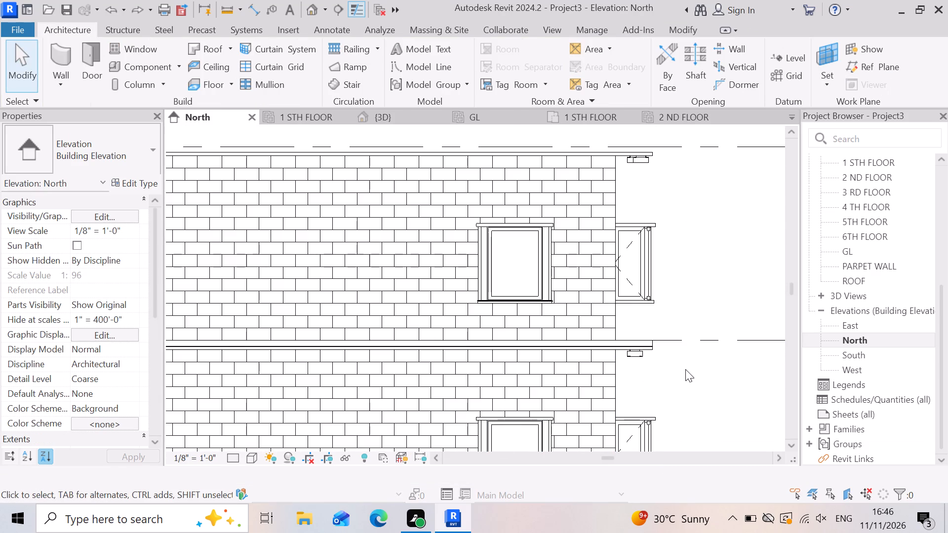
Copy the LW Concrete on Metal Deck floor on 2 ND FLOOR and paste it aligned to the 3 RD FLOOR level.
scroll(645, 348, down, 3)
scroll(581, 361, up, 8)
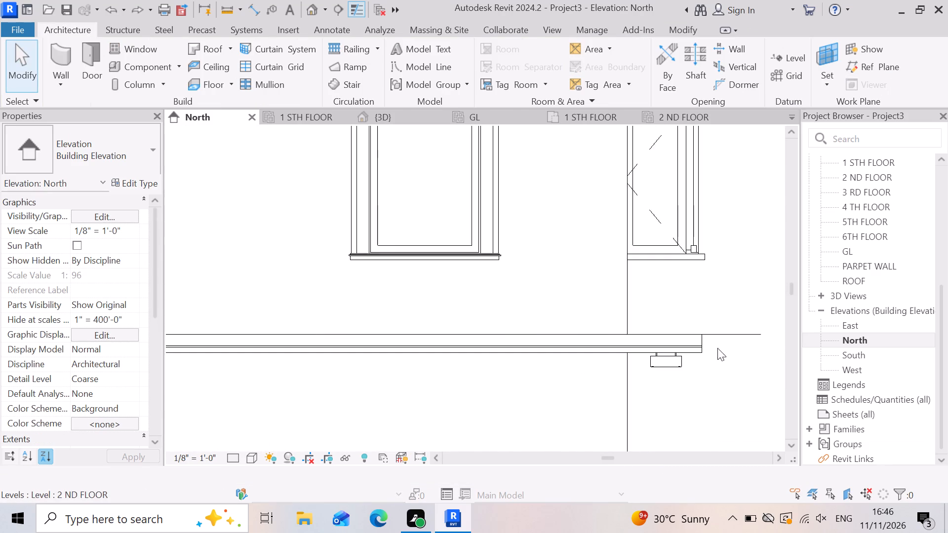
scroll(717, 348, up, 8)
scroll(546, 392, down, 11)
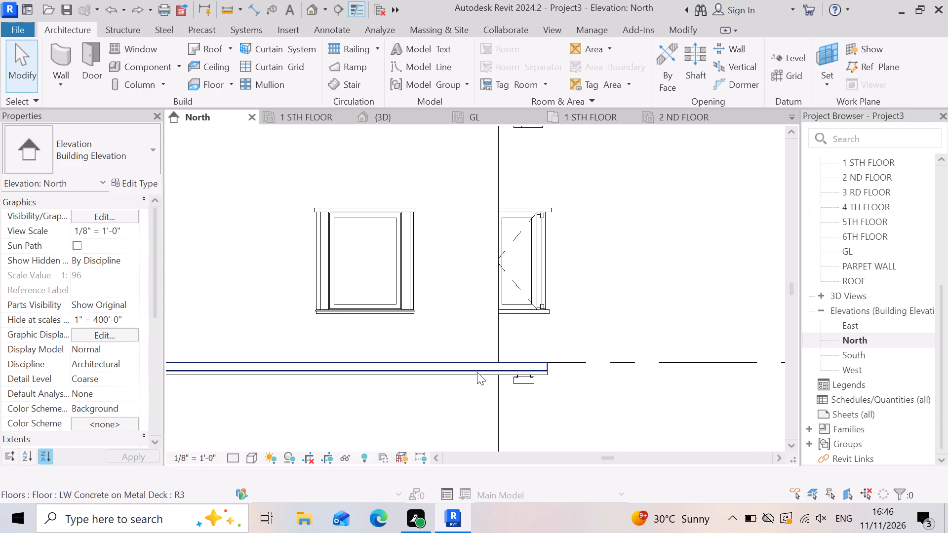
scroll(477, 372, down, 4)
scroll(542, 391, up, 11)
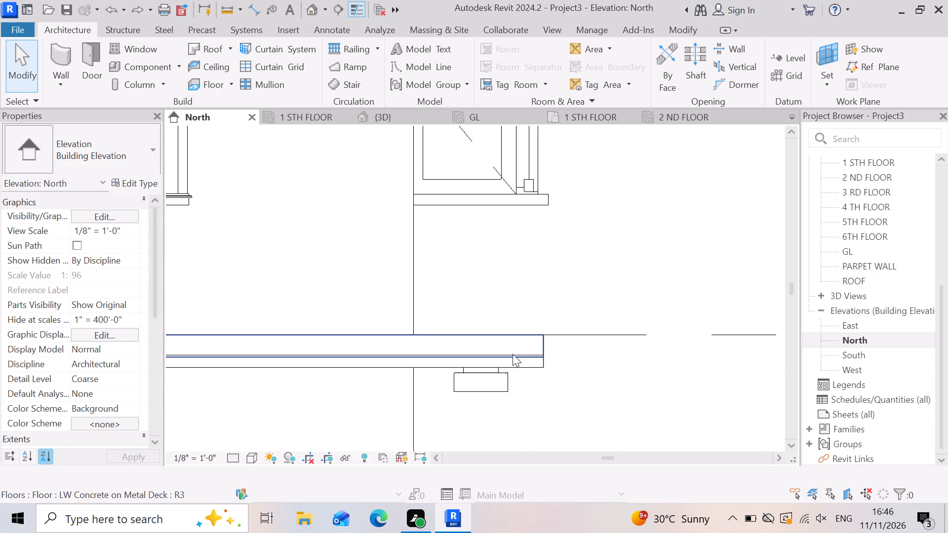
scroll(513, 354, up, 6)
click(566, 351)
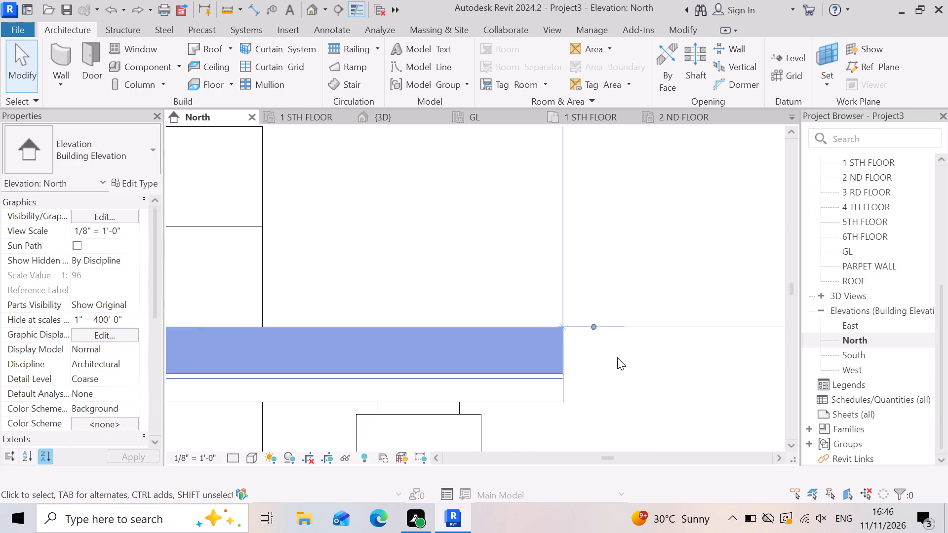
scroll(617, 357, down, 20)
scroll(617, 357, down, 7)
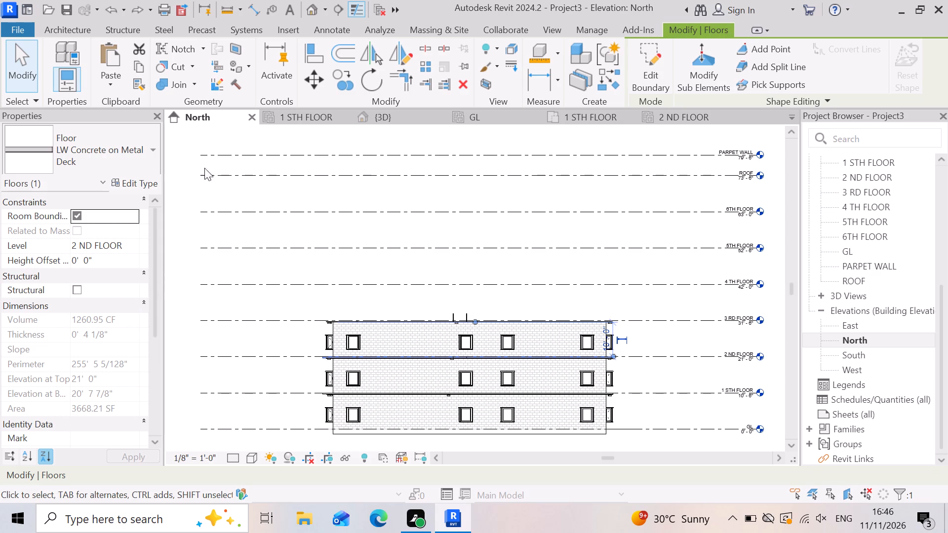
click(139, 66)
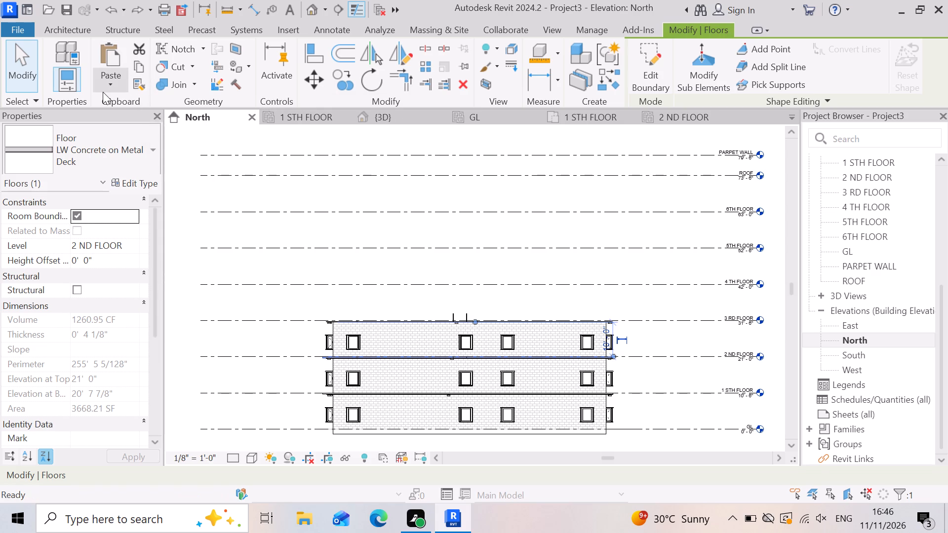
click(111, 89)
click(138, 153)
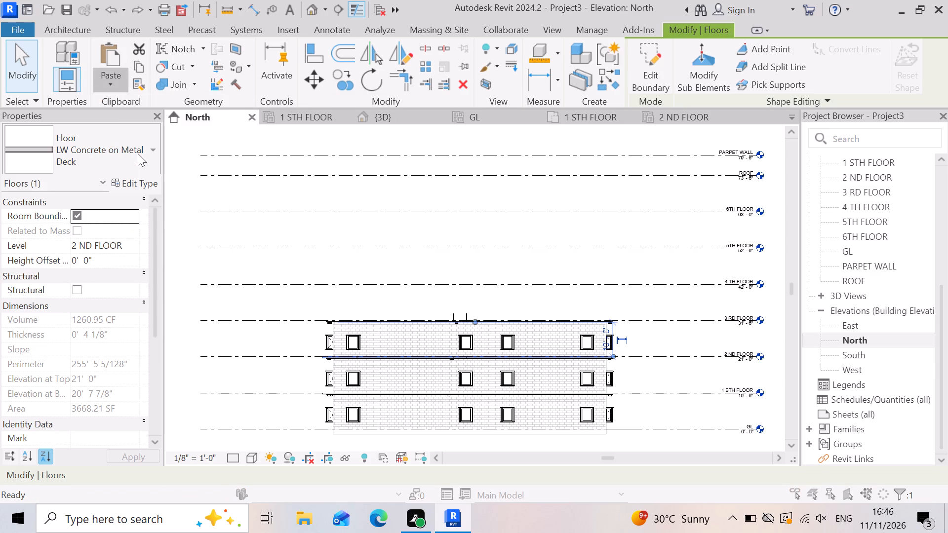
click(262, 238)
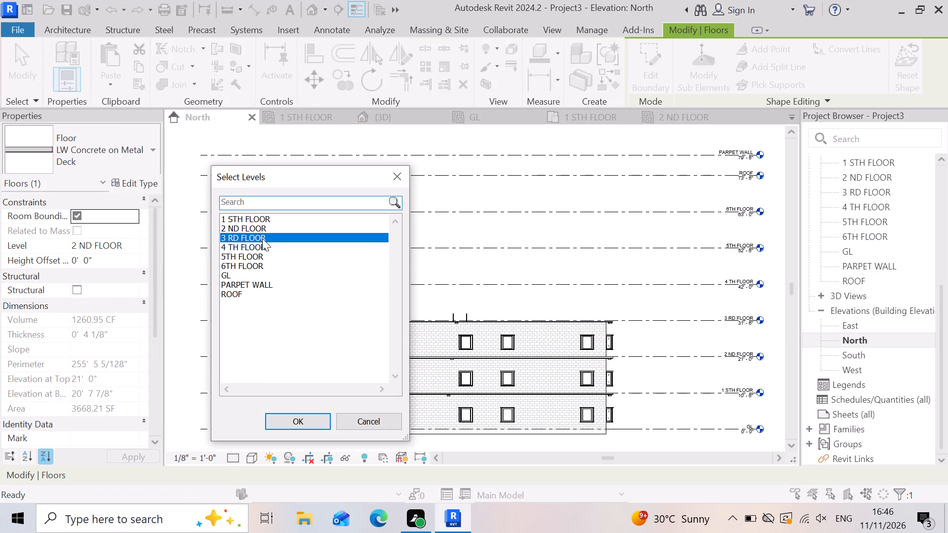
click(299, 422)
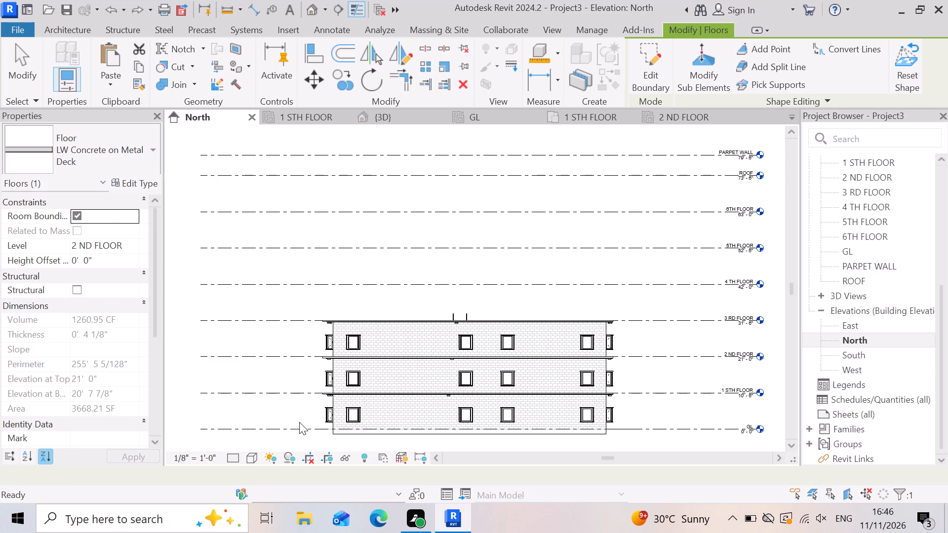
key(Escape)
Examine the North elevation's storeys, slab edges and upper levels around 3 RD FLOOR.
scroll(674, 361, up, 4)
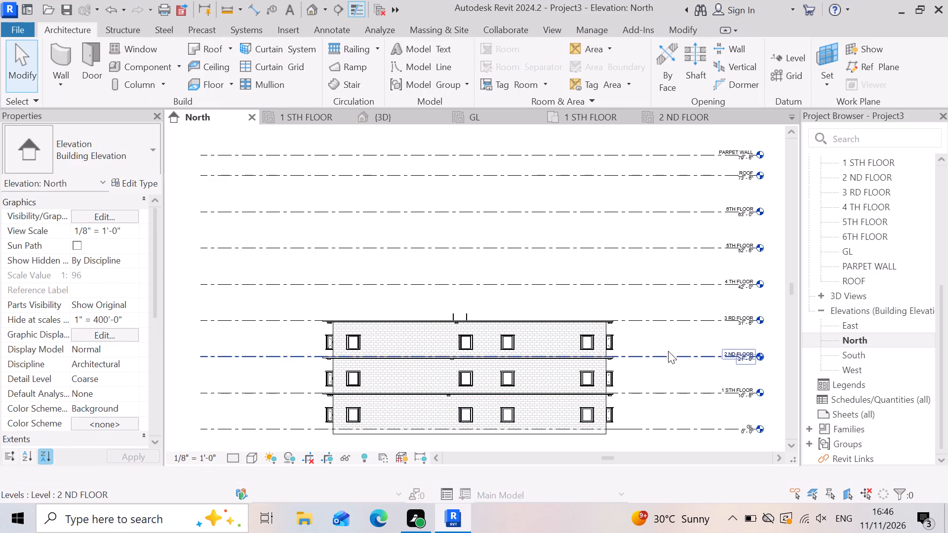
scroll(668, 351, up, 1)
scroll(629, 301, down, 7)
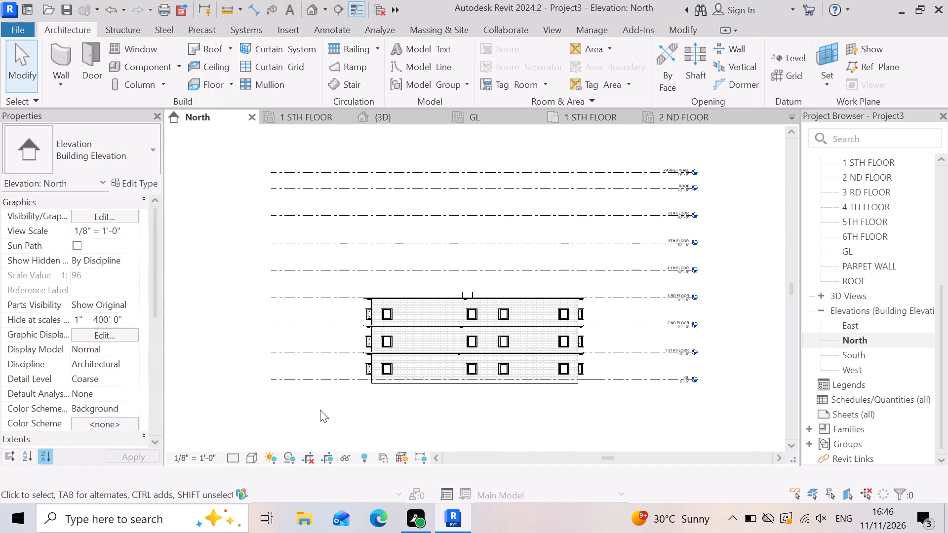
scroll(576, 295, up, 3)
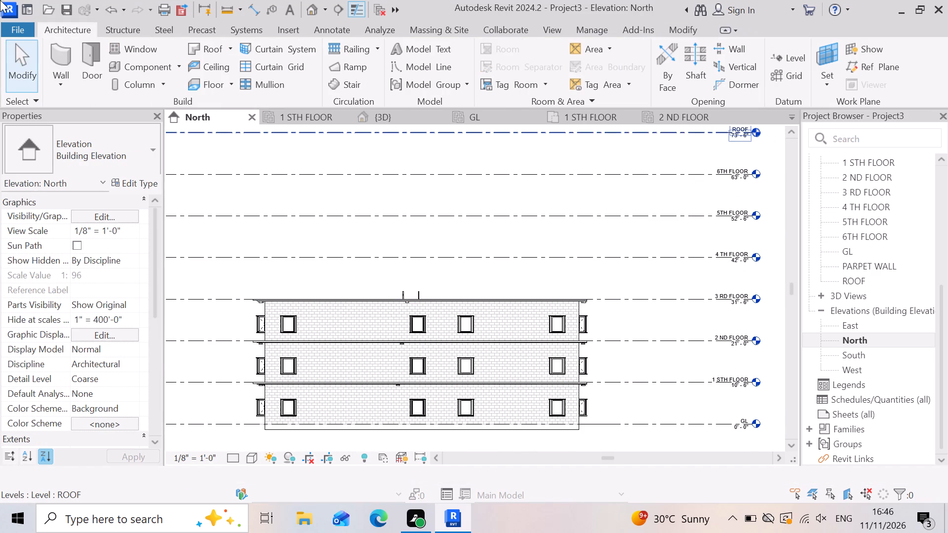
scroll(420, 367, down, 3)
scroll(362, 363, up, 2)
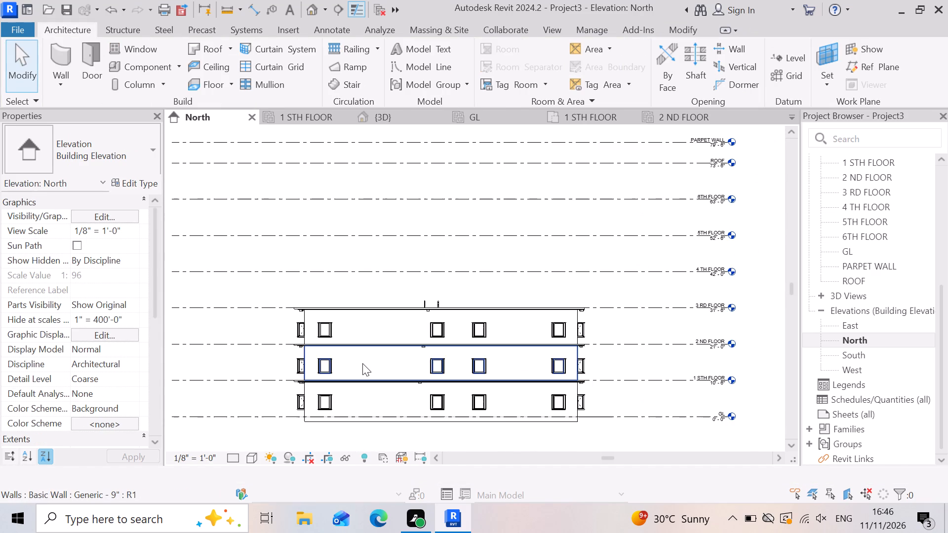
scroll(350, 345, up, 2)
scroll(267, 304, up, 3)
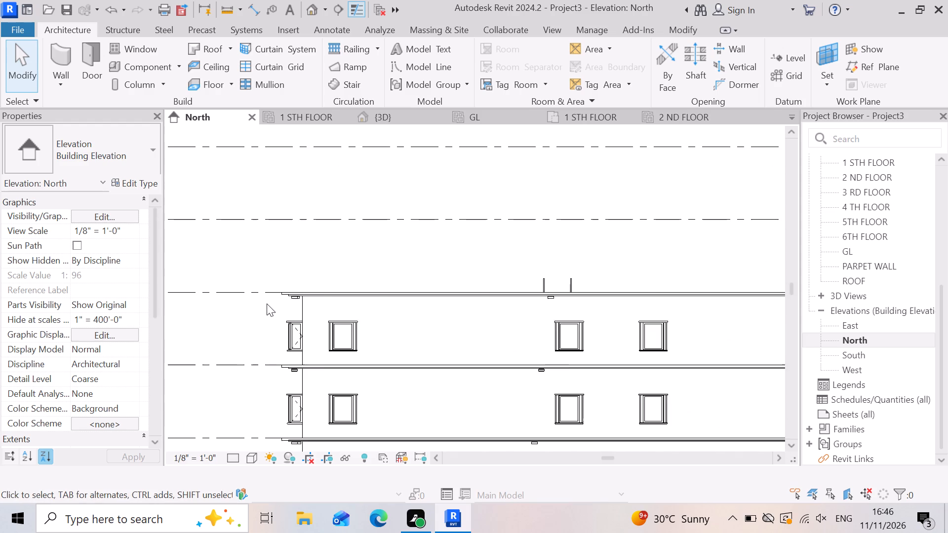
scroll(268, 301, down, 8)
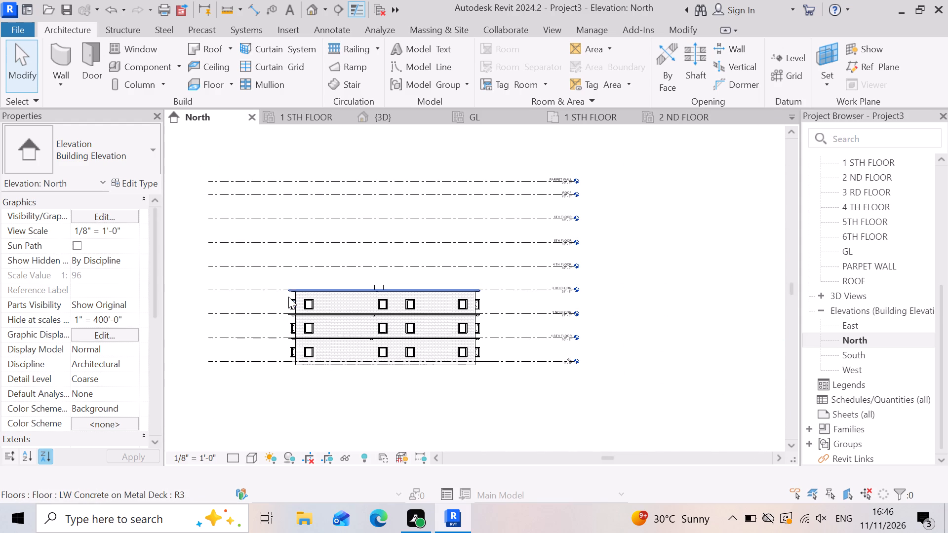
scroll(288, 302, up, 2)
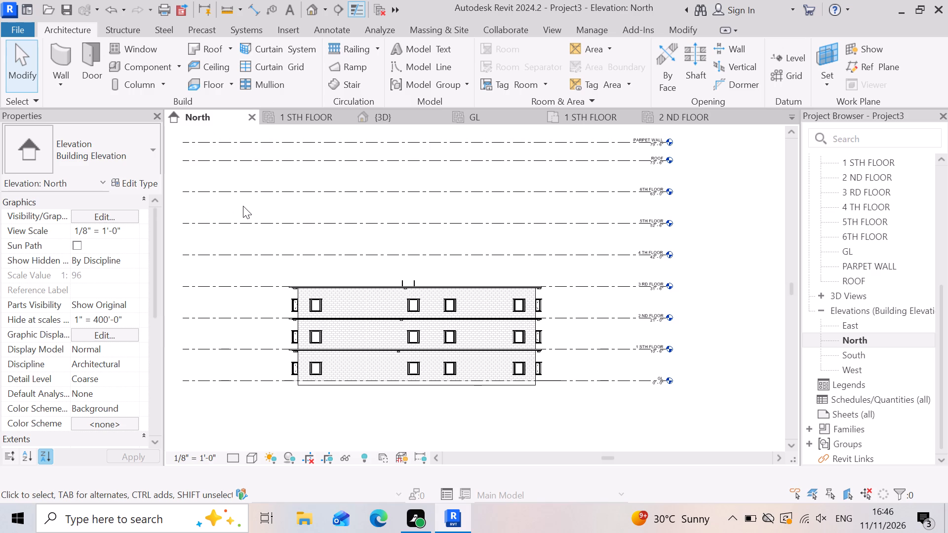
scroll(467, 351, up, 1)
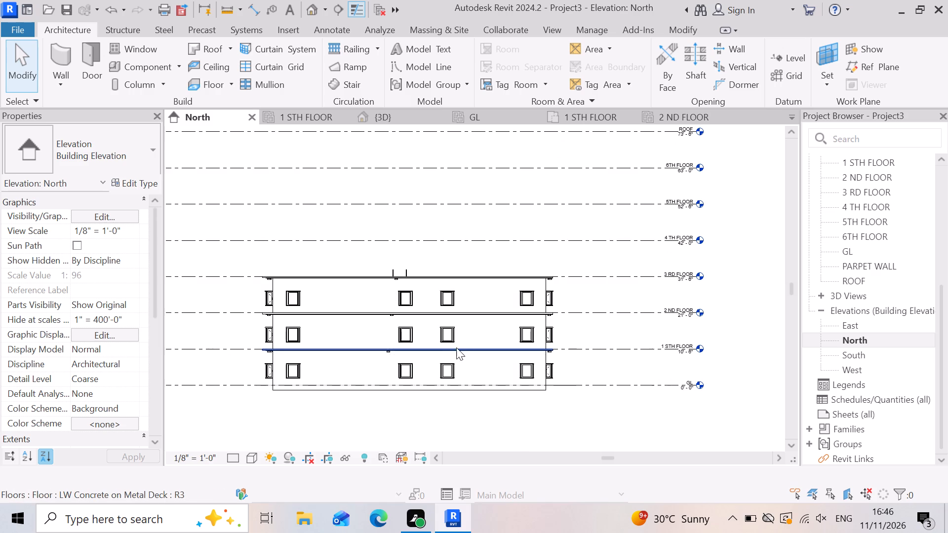
scroll(320, 372, up, 2)
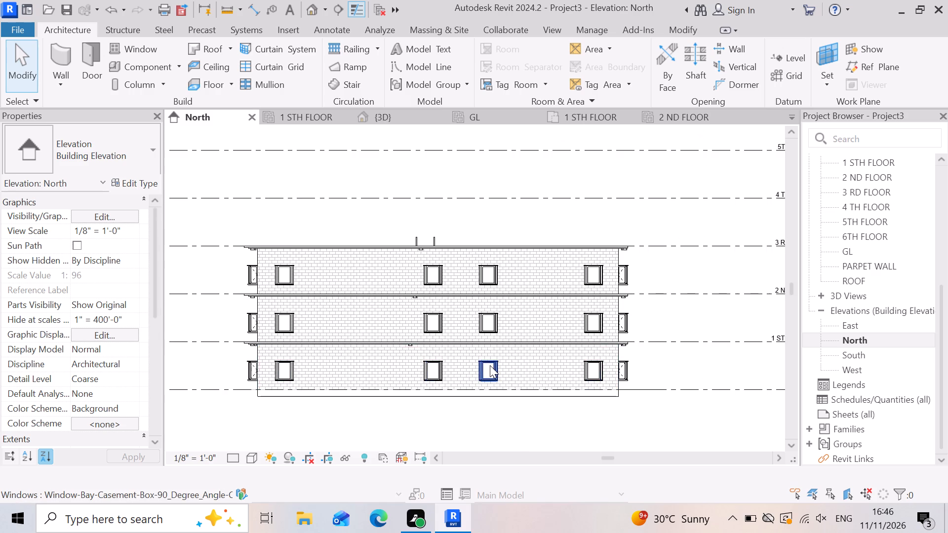
scroll(490, 365, down, 2)
scroll(628, 338, down, 3)
scroll(543, 318, up, 2)
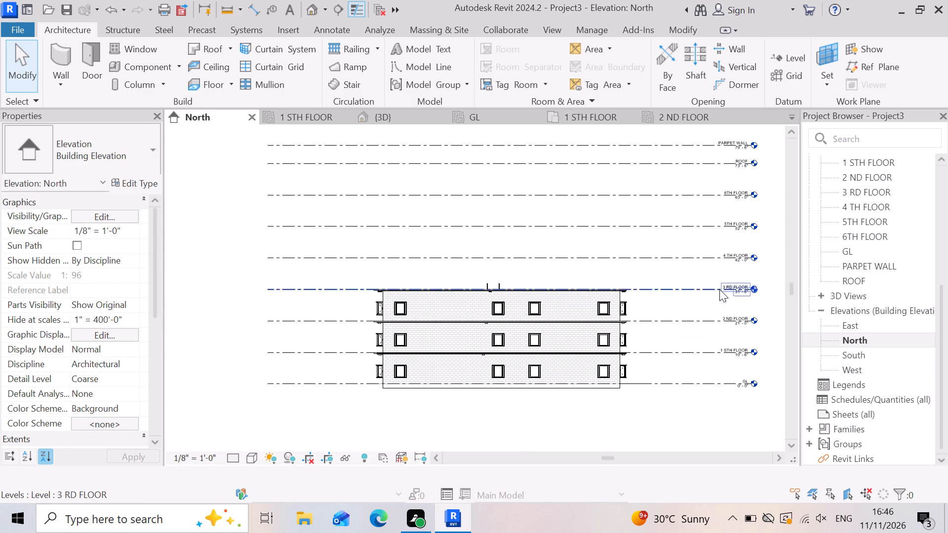
Copy only the doors, walls and windows of the 2 ND FLOOR storey and paste them aligned to the 3 RD FLOOR level.
drag(655, 309, 595, 309)
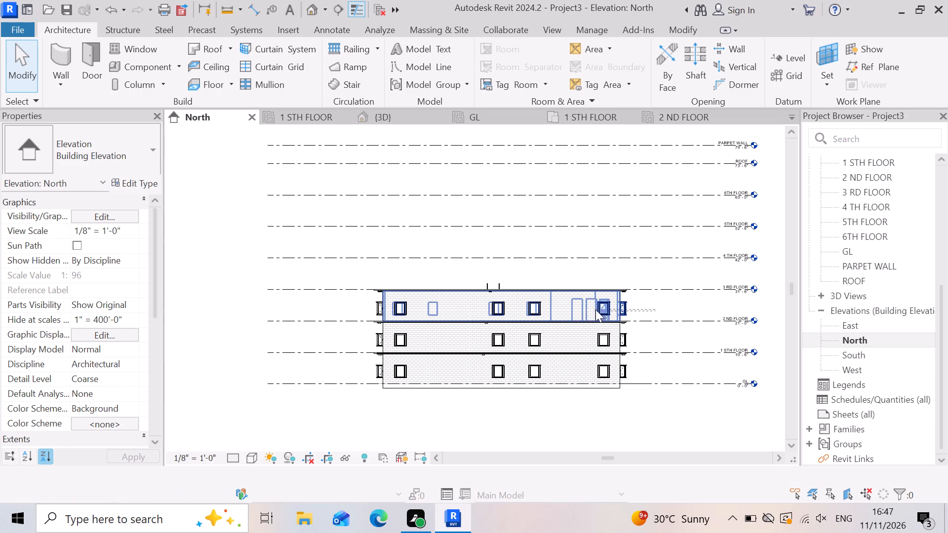
drag(595, 309, 316, 301)
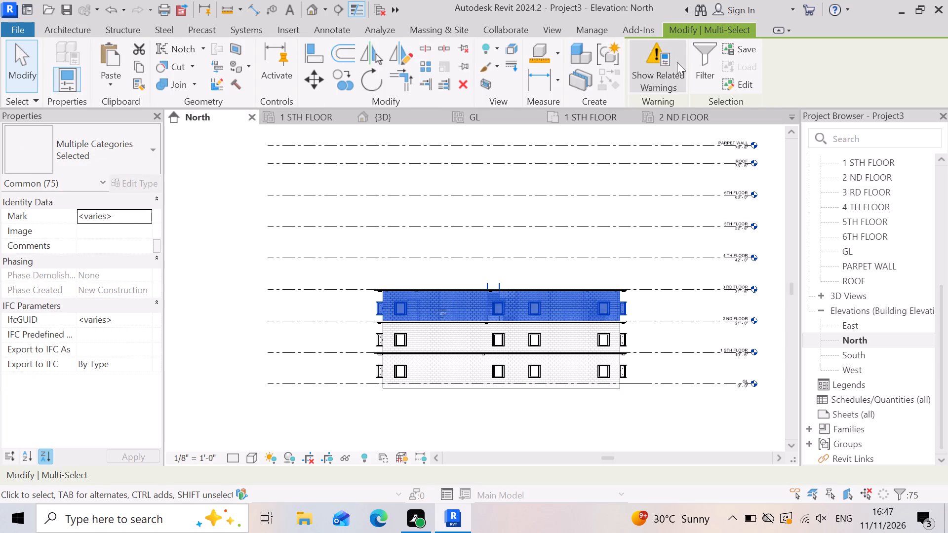
click(694, 69)
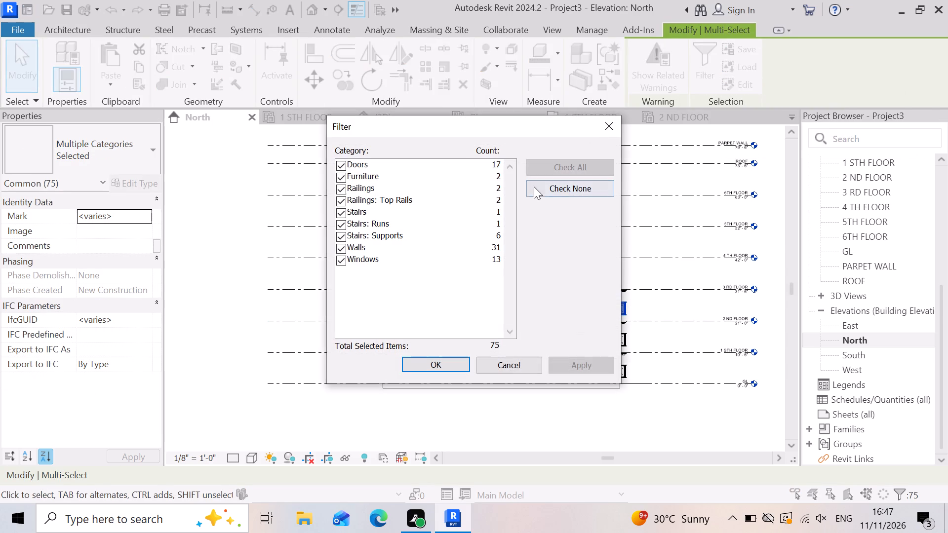
click(596, 190)
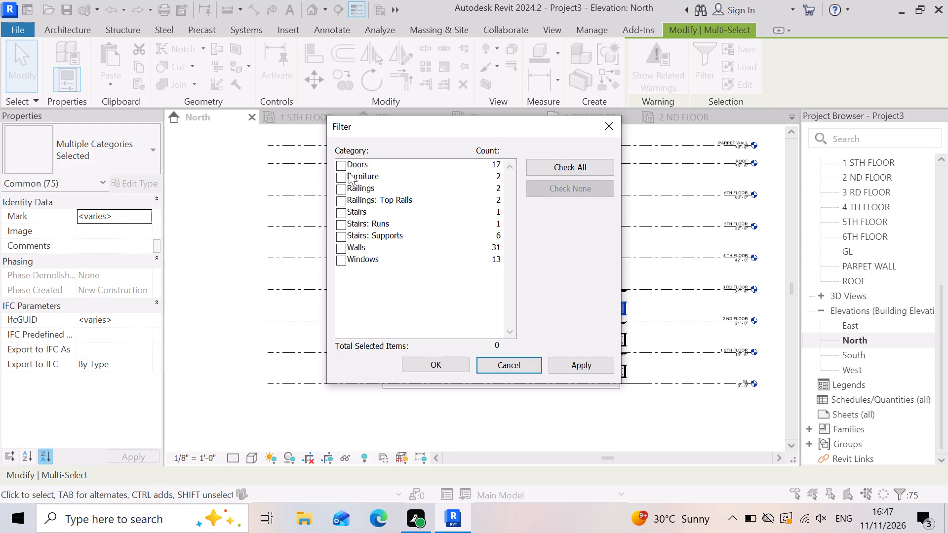
click(344, 167)
click(345, 179)
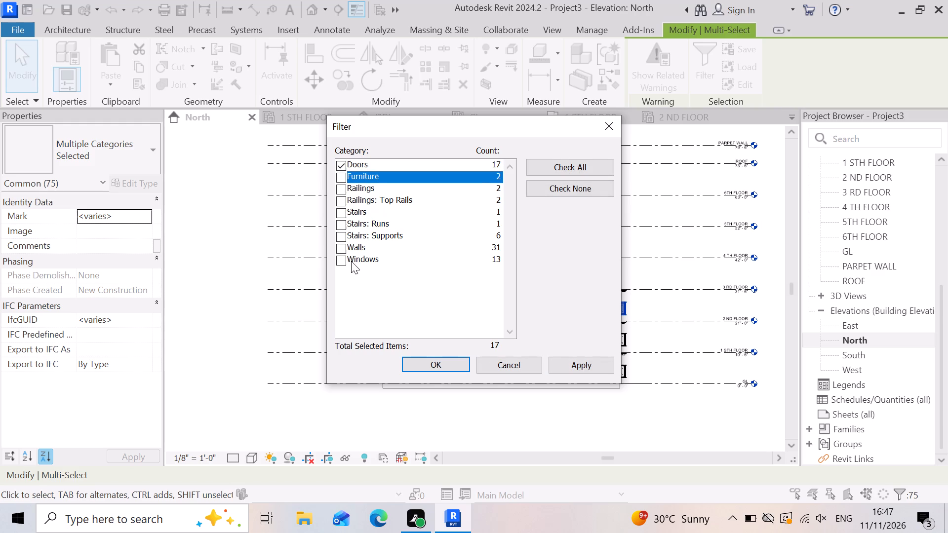
click(344, 261)
click(343, 250)
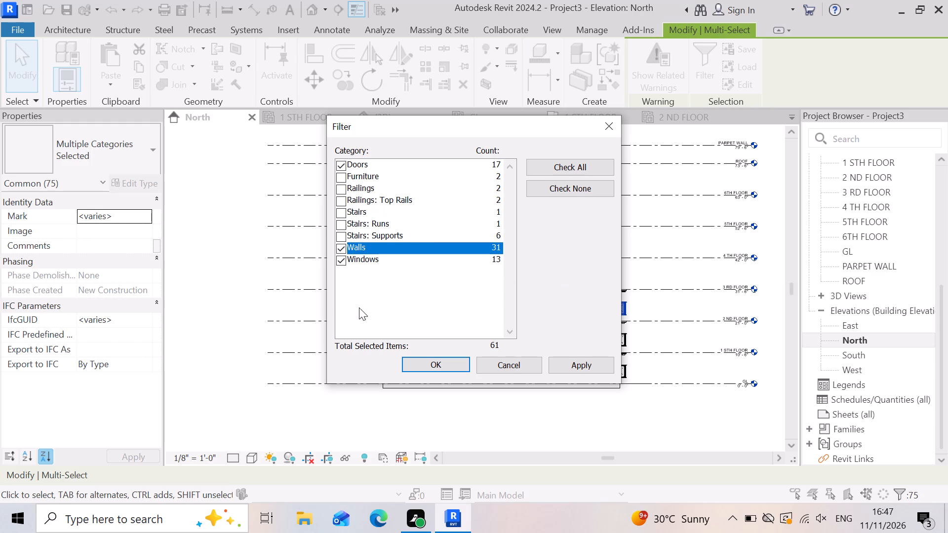
click(581, 355)
click(575, 365)
click(448, 368)
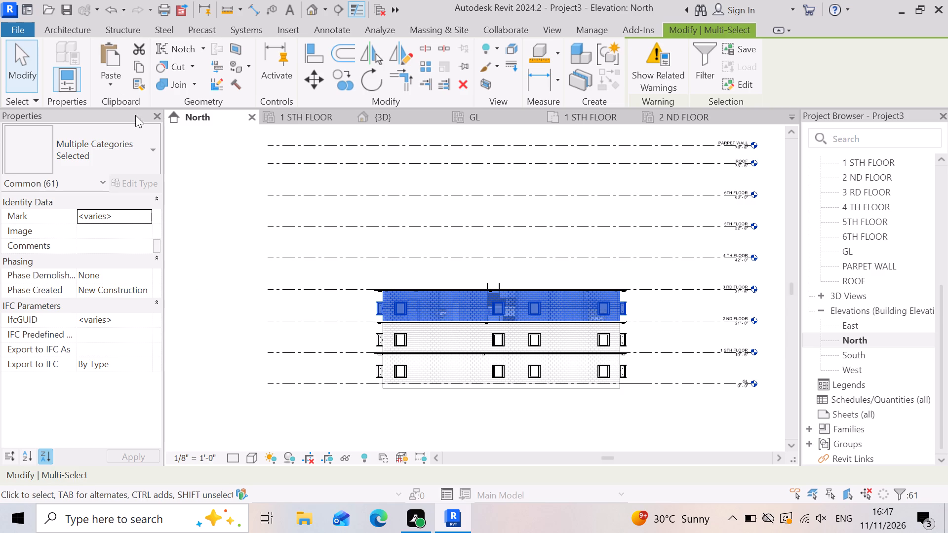
click(140, 69)
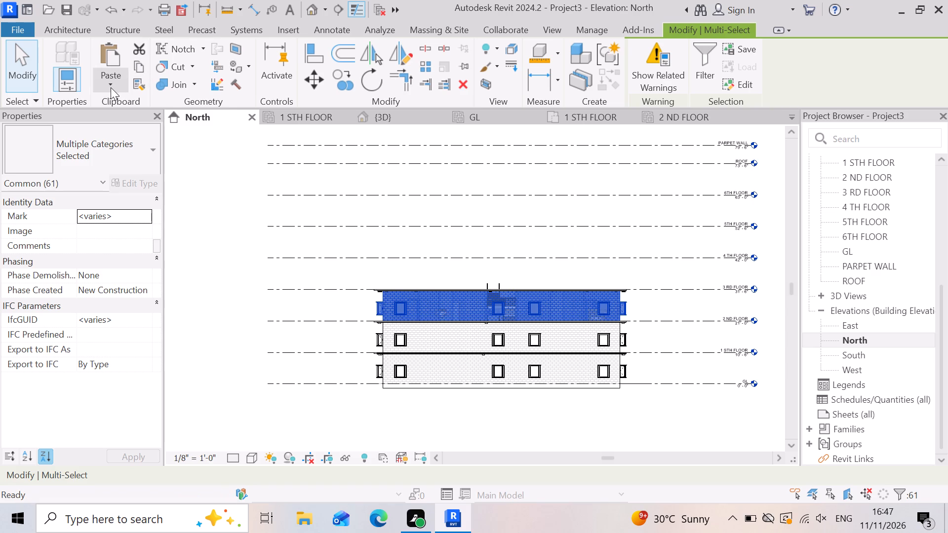
click(111, 87)
click(173, 149)
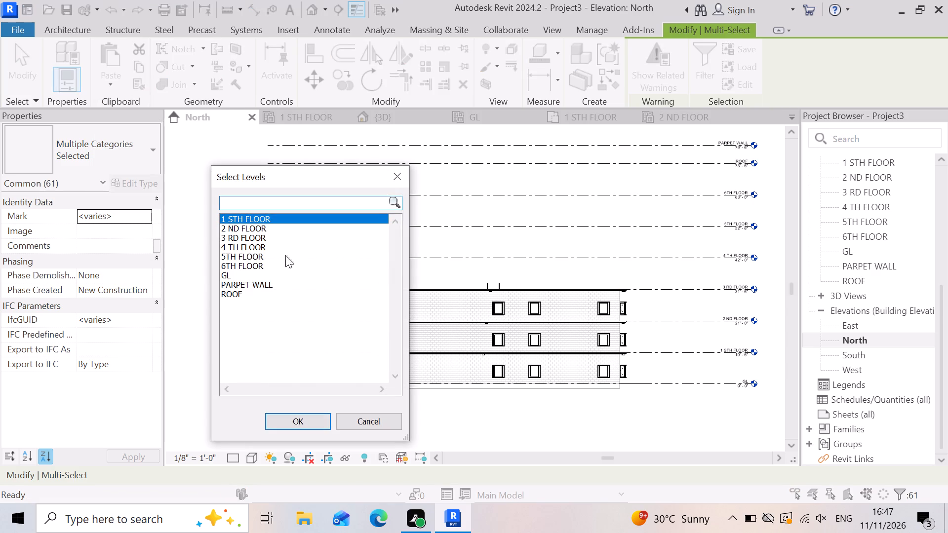
click(251, 239)
click(295, 423)
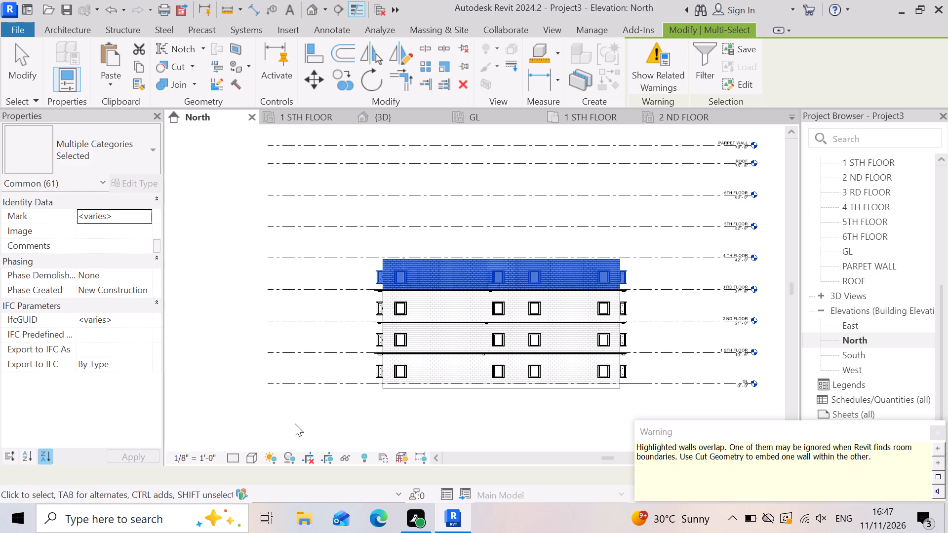
scroll(321, 420, up, 1)
click(488, 441)
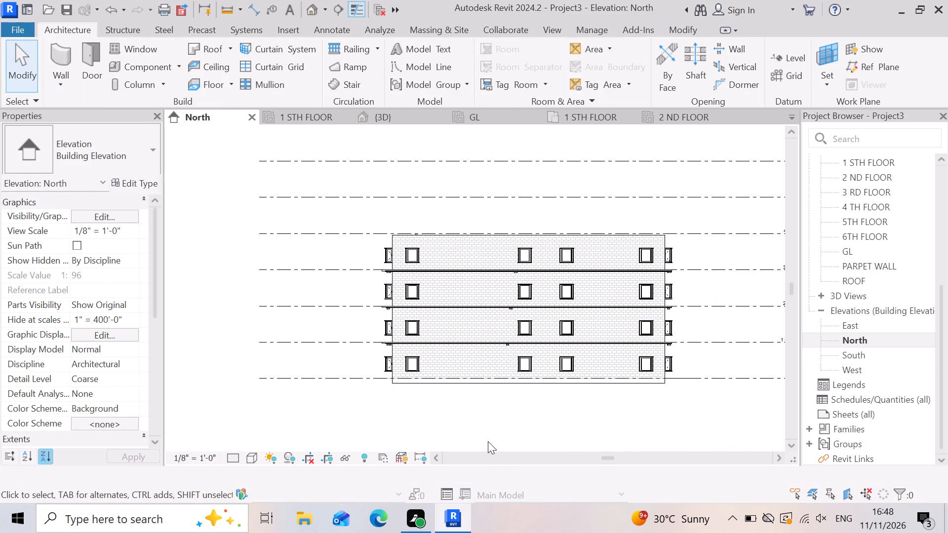
Copy only the stairs and railings, with their top rails, runs and supports, from the 2 ND FLOOR storey and paste them aligned to 3 RD FLOOR.
scroll(620, 316, down, 2)
scroll(655, 305, up, 2)
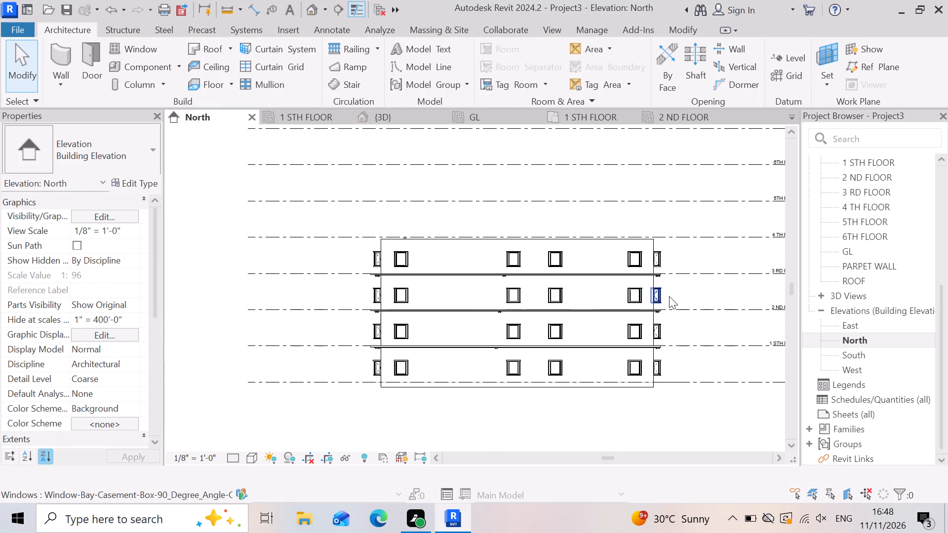
drag(683, 299, 434, 260)
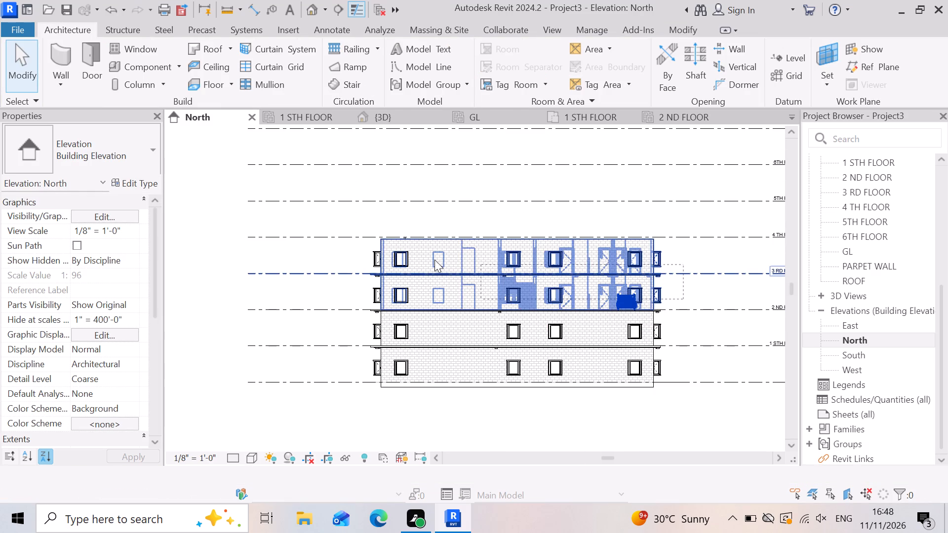
drag(434, 260, 543, 319)
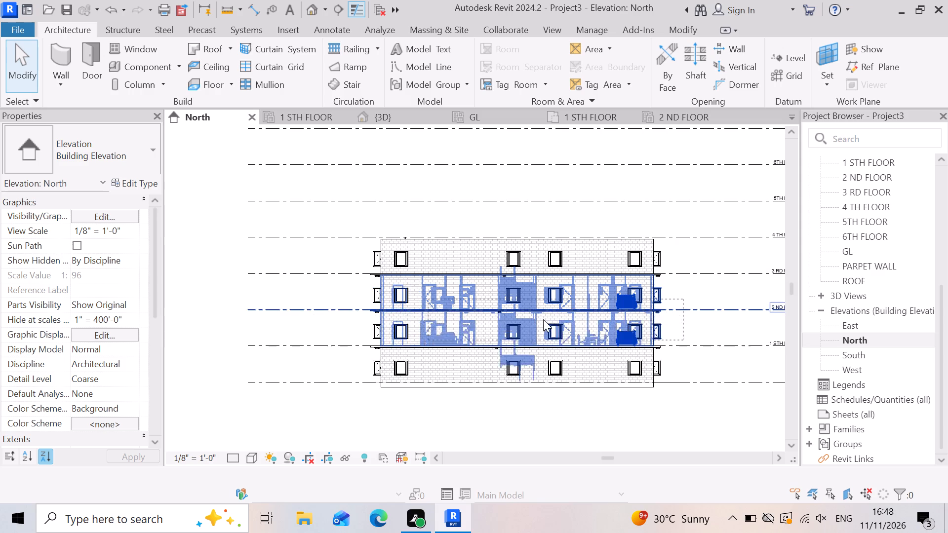
drag(543, 319, 598, 281)
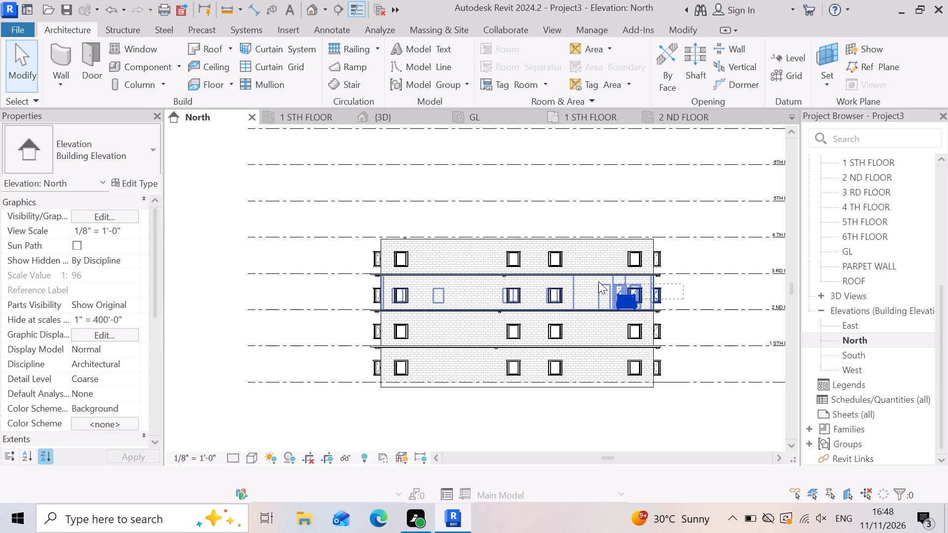
drag(598, 281, 448, 295)
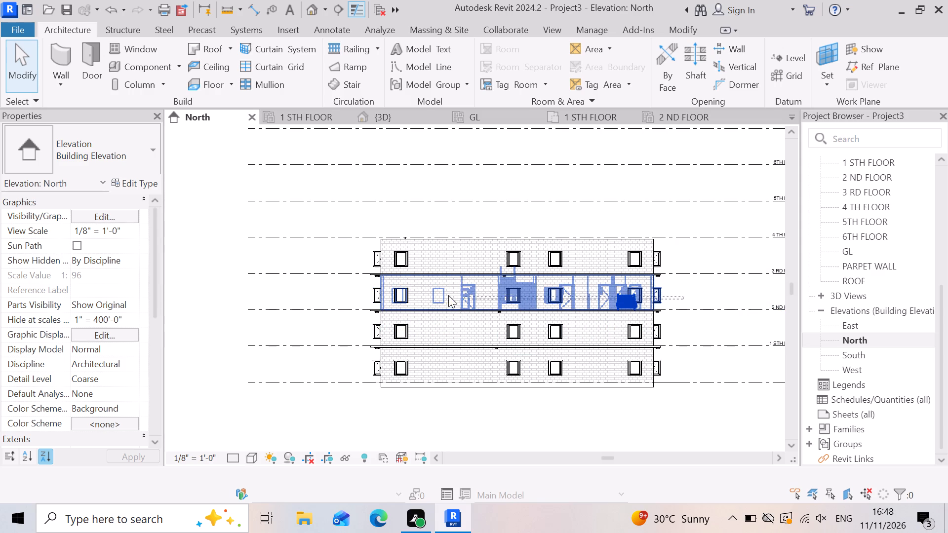
drag(448, 295, 350, 297)
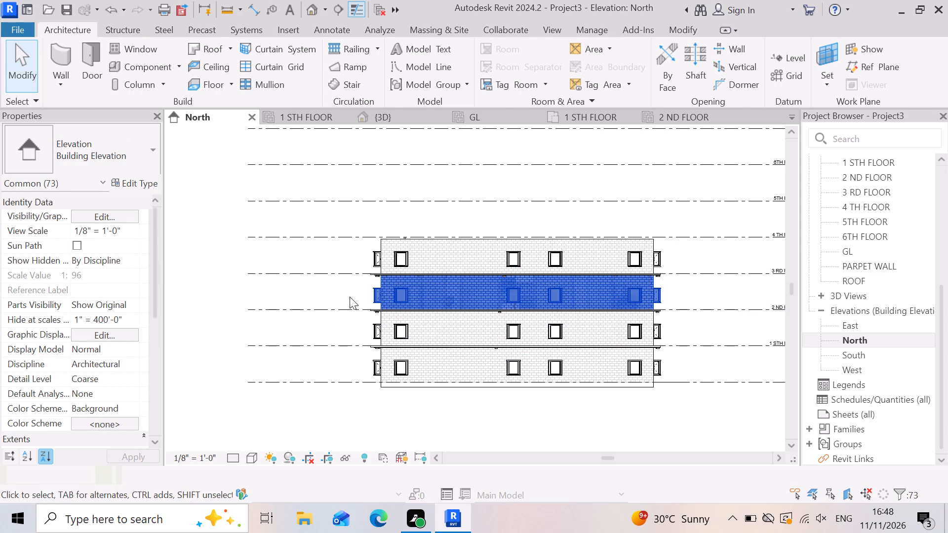
click(694, 61)
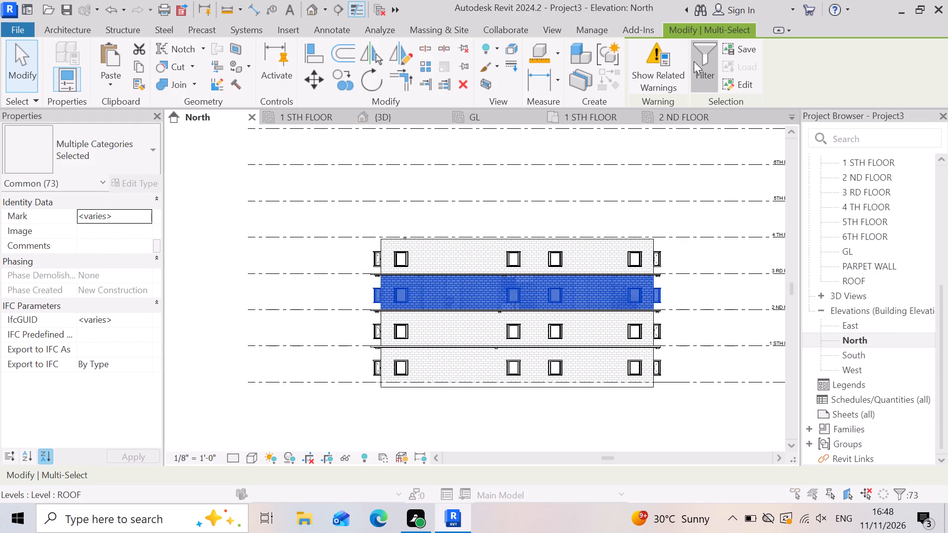
click(577, 190)
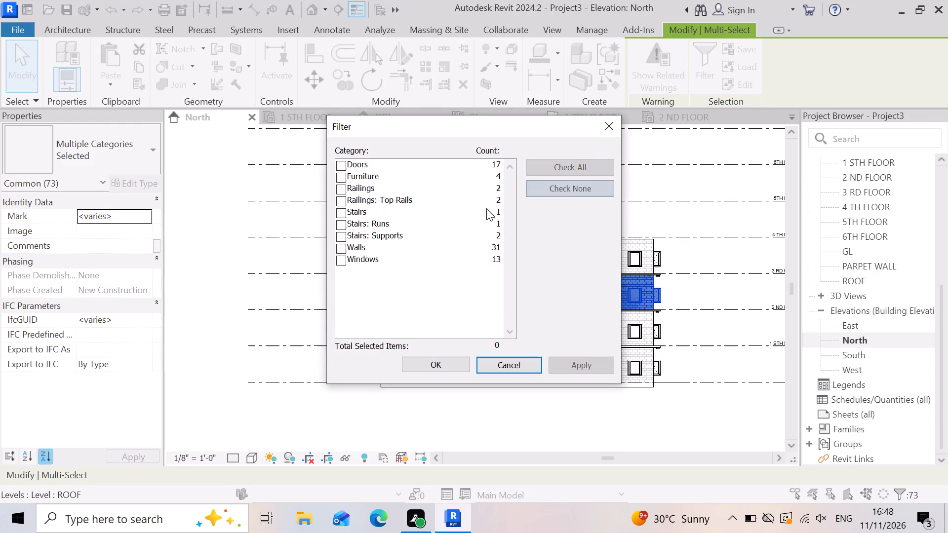
click(342, 192)
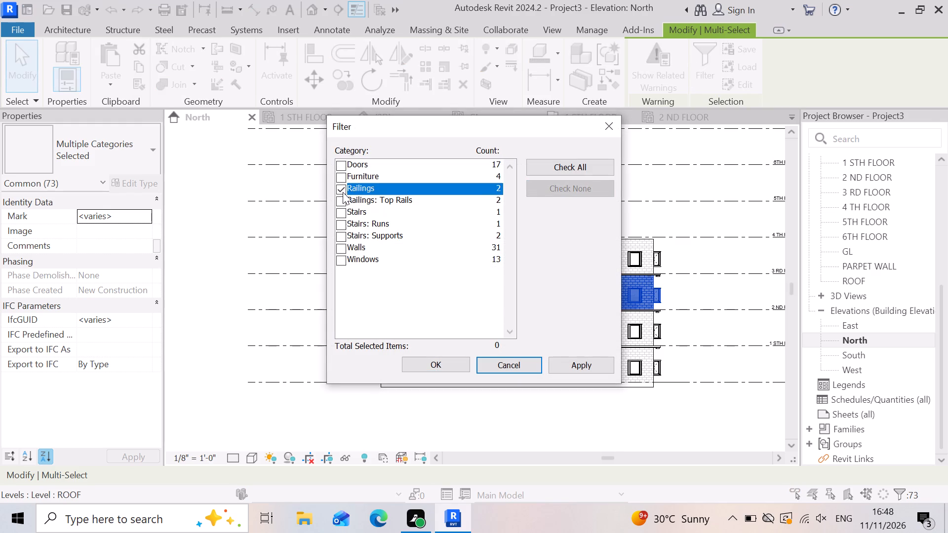
click(343, 199)
click(340, 212)
click(338, 222)
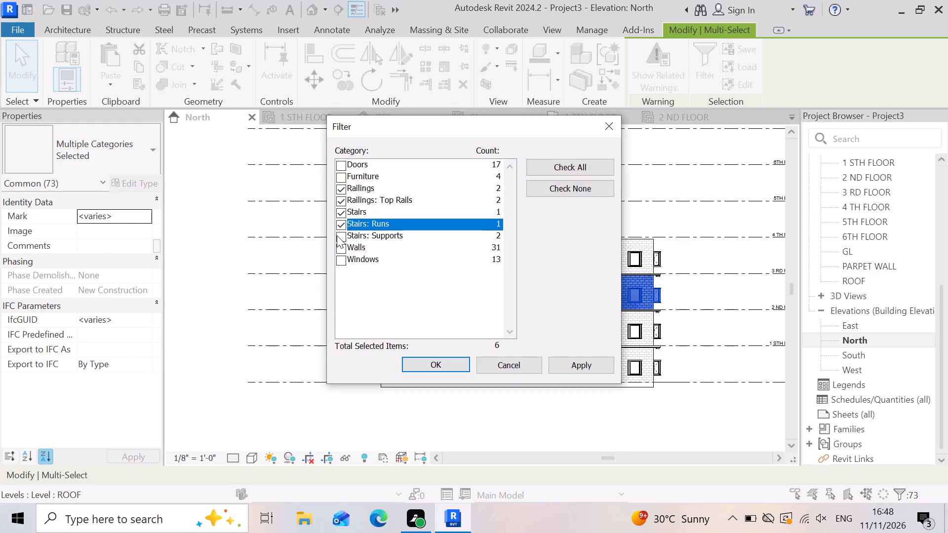
click(337, 235)
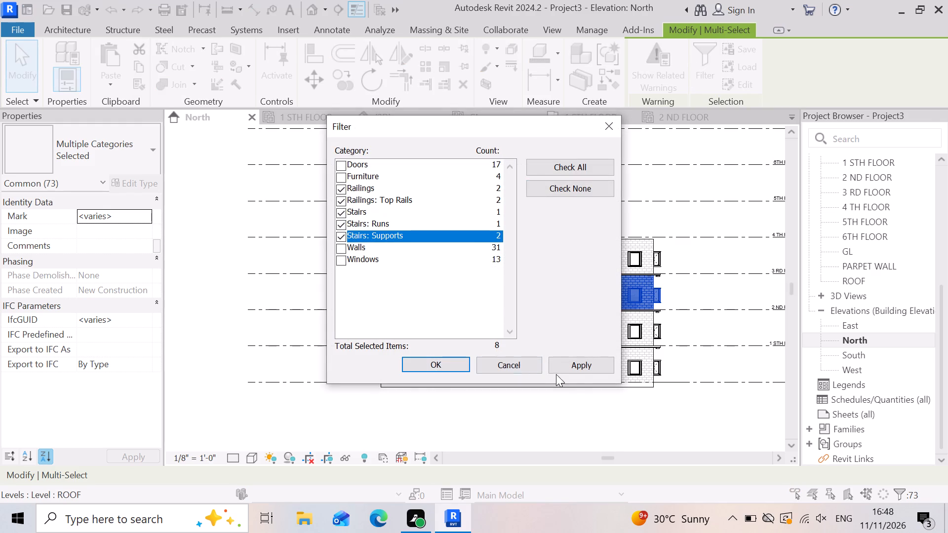
click(585, 366)
click(454, 363)
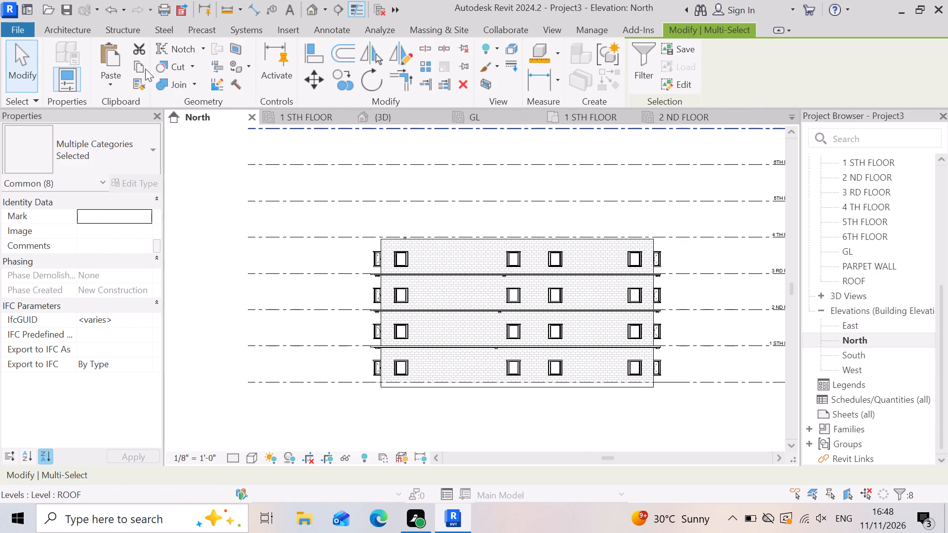
click(145, 68)
click(116, 87)
click(138, 137)
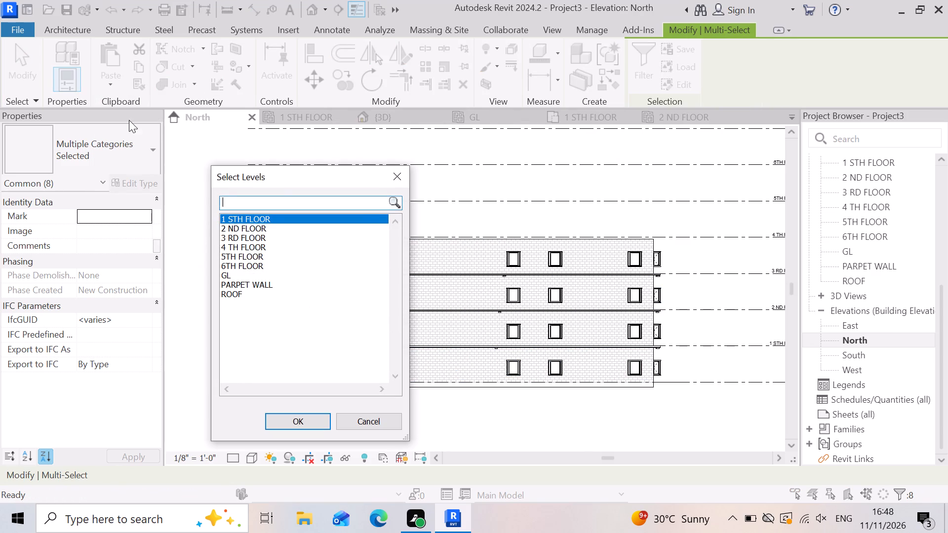
click(241, 238)
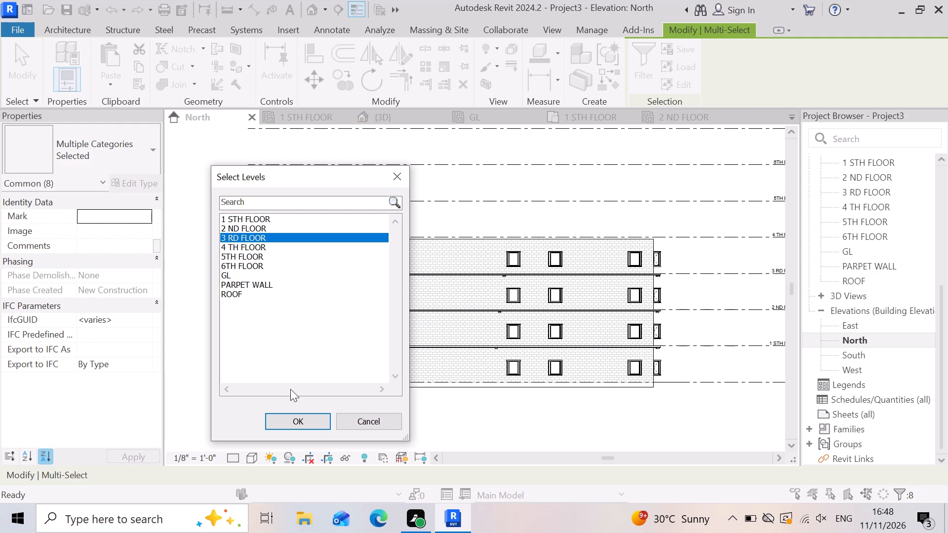
click(290, 419)
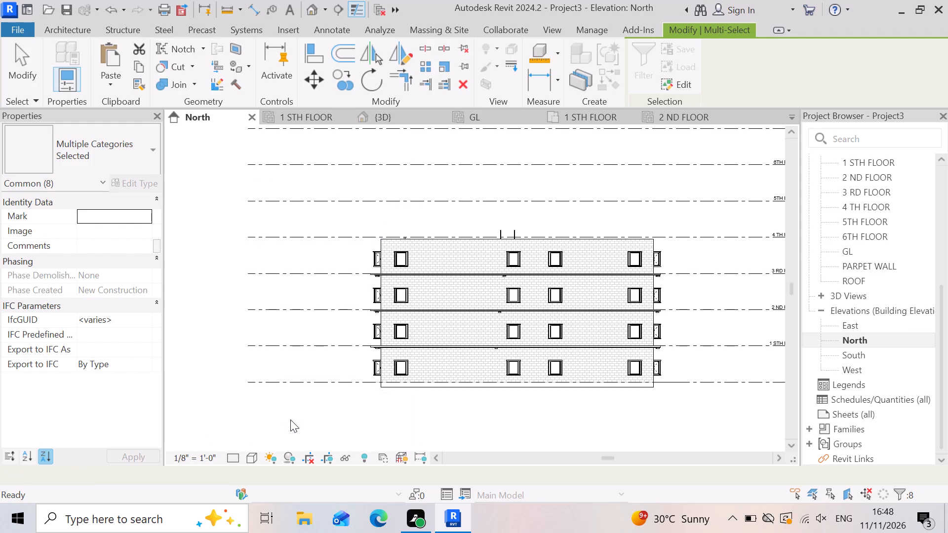
click(438, 406)
Examine the North elevation's storeys and the stair railing area around the 4 TH FLOOR level.
scroll(552, 293, up, 3)
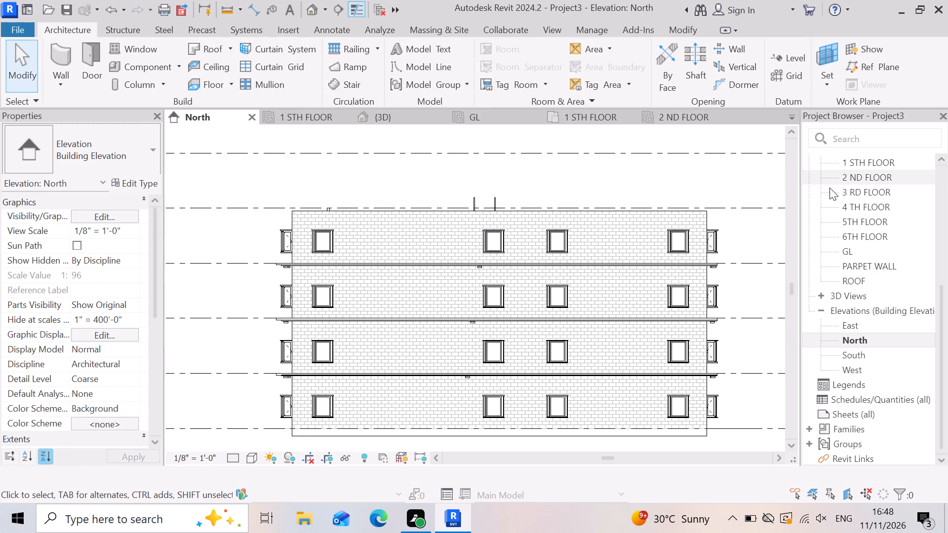
scroll(502, 281, down, 2)
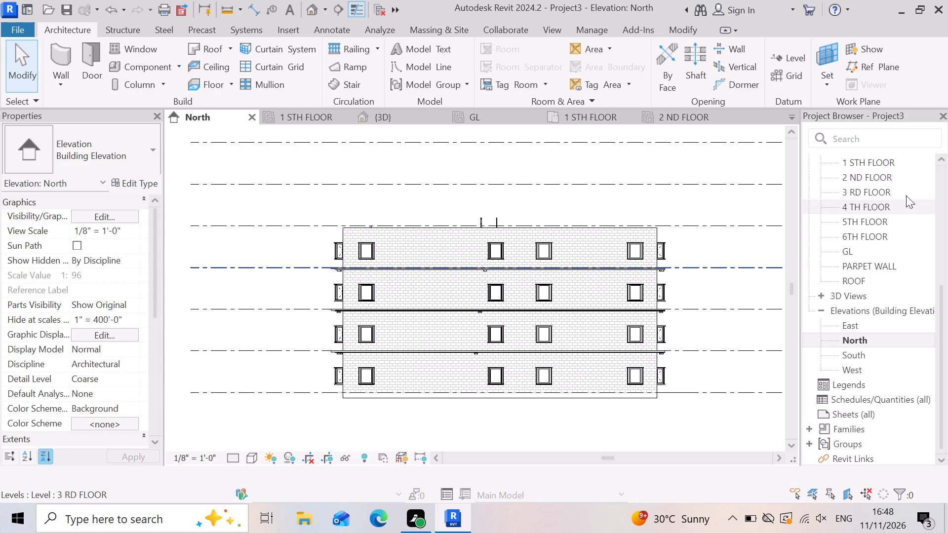
click(871, 175)
double_click(873, 176)
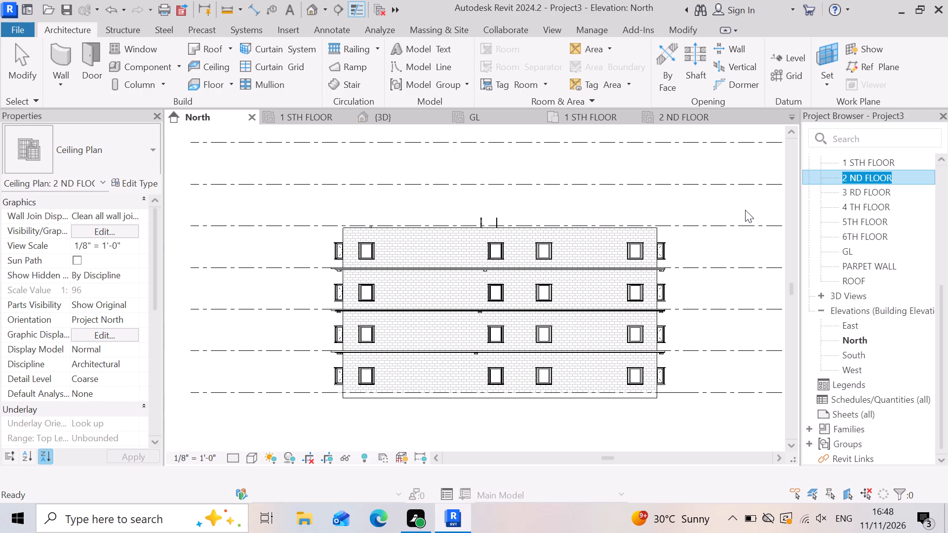
key(Escape)
scroll(594, 260, down, 2)
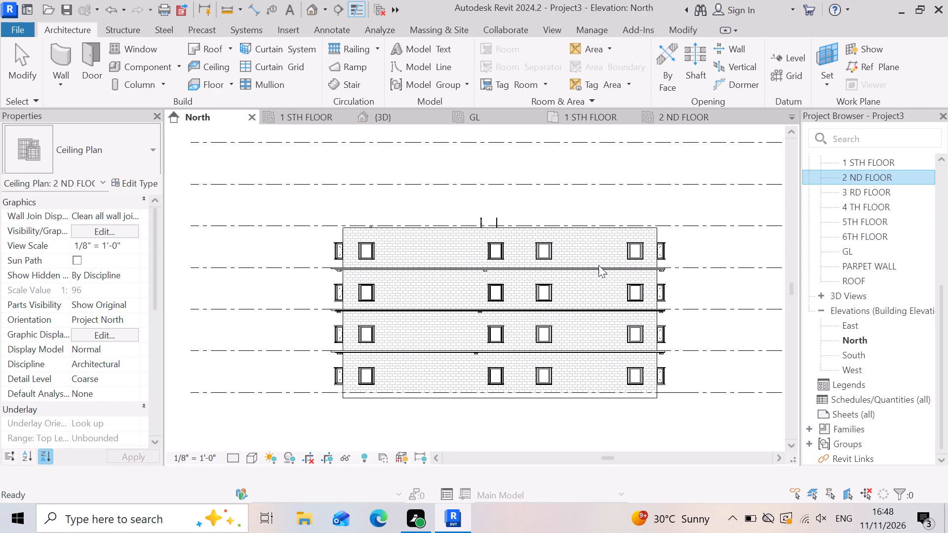
scroll(598, 265, down, 3)
scroll(645, 269, up, 6)
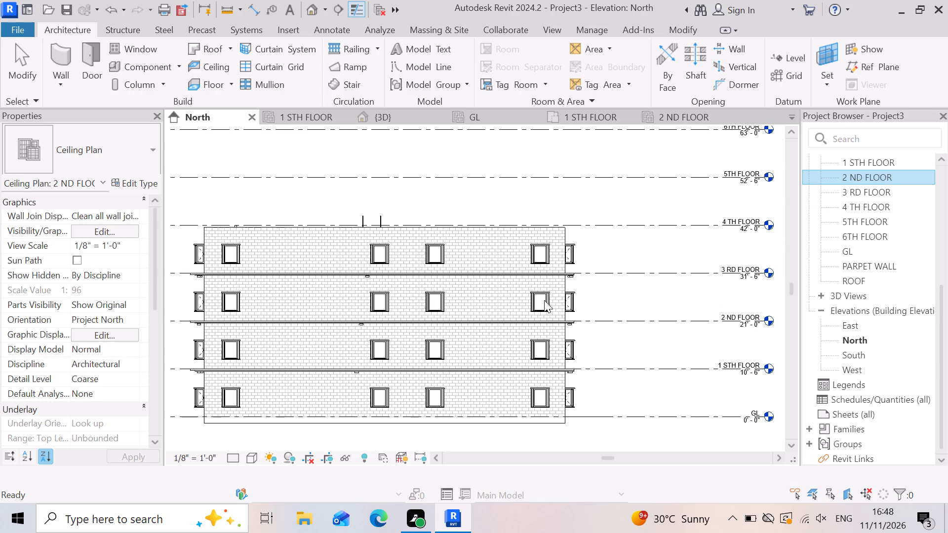
scroll(528, 301, down, 1)
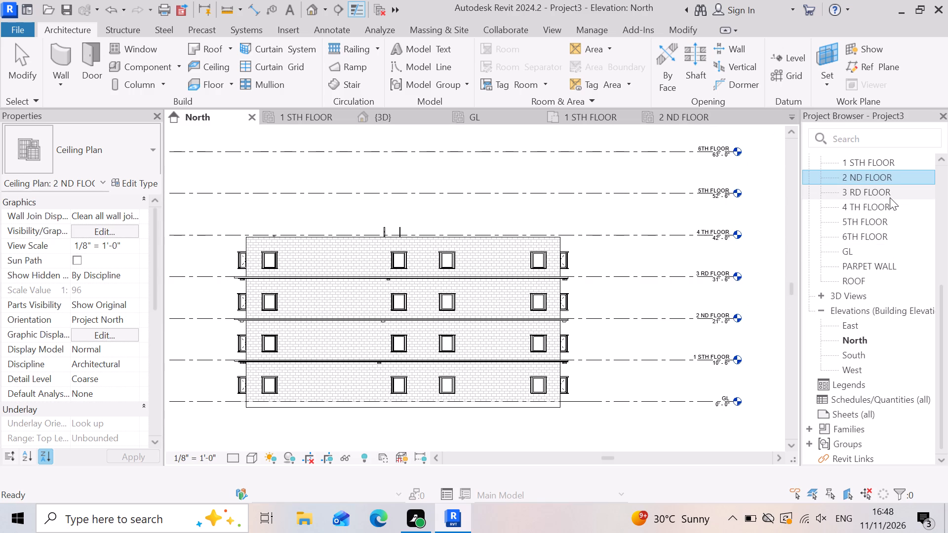
Open the 3 RD FLOOR ceiling plan and examine its wall layout and stair opening.
double_click(890, 197)
scroll(386, 317, up, 3)
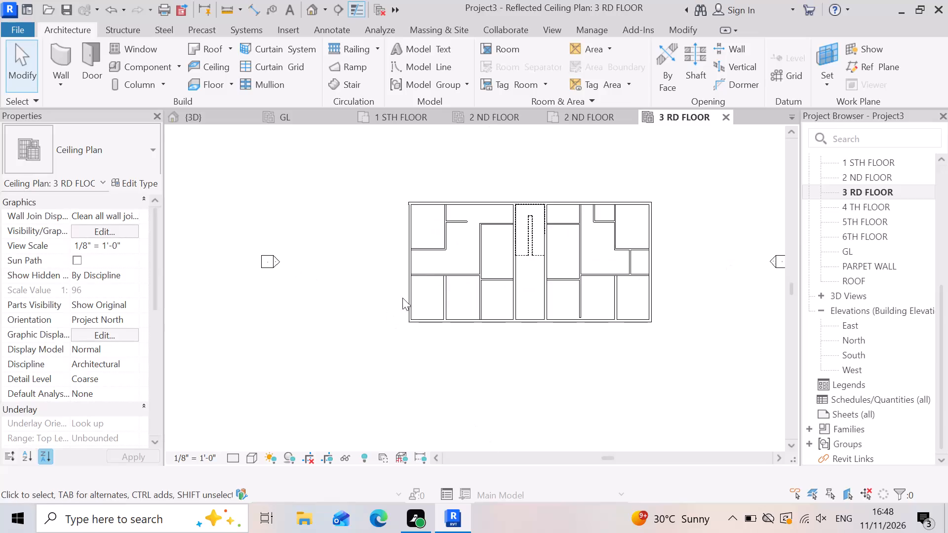
scroll(402, 298, up, 5)
scroll(422, 308, down, 3)
scroll(475, 316, down, 2)
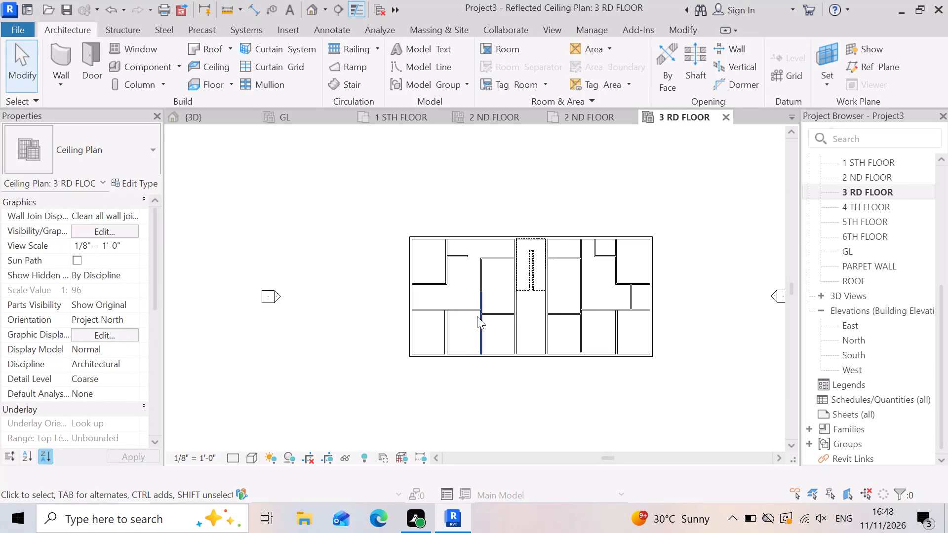
scroll(456, 323, up, 3)
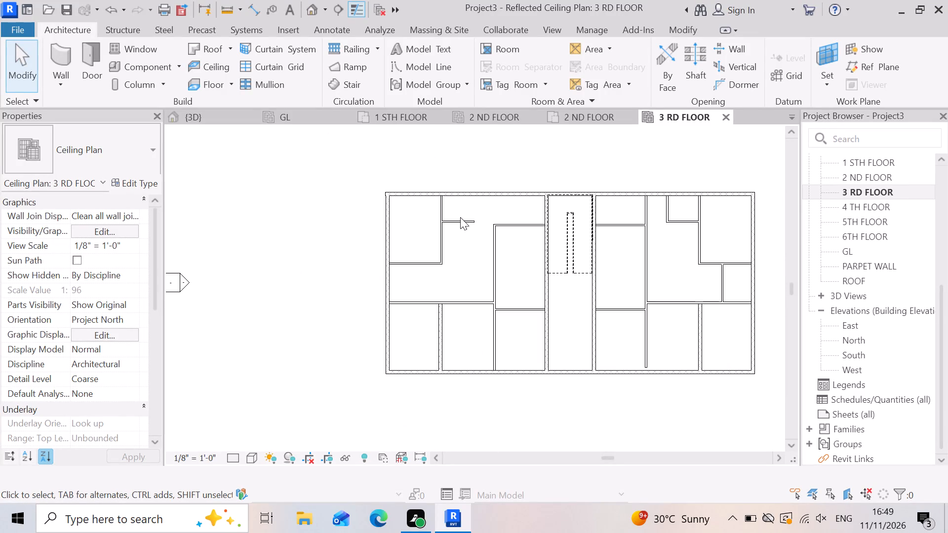
Inspect the stacked storeys, top-storey walls and stair in the 3D view.
click(237, 123)
scroll(464, 285, down, 2)
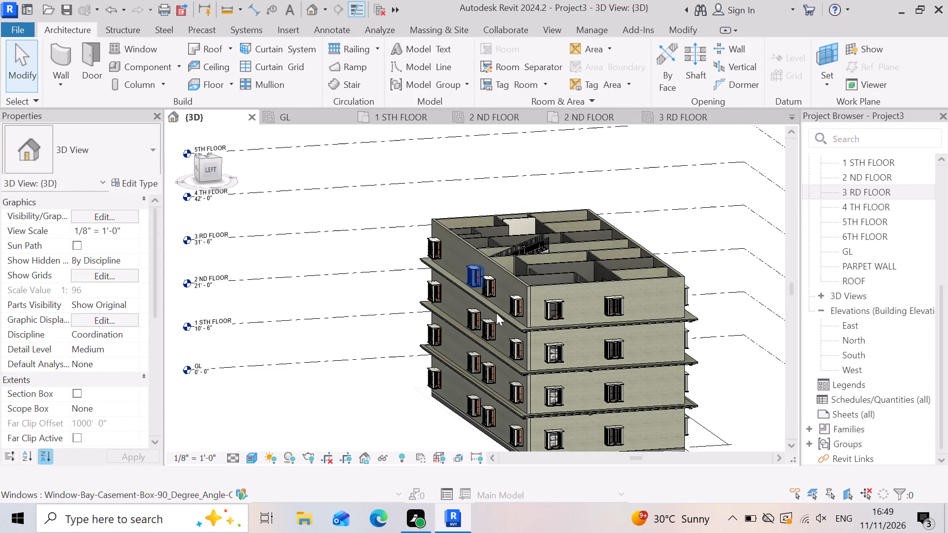
scroll(529, 365, up, 2)
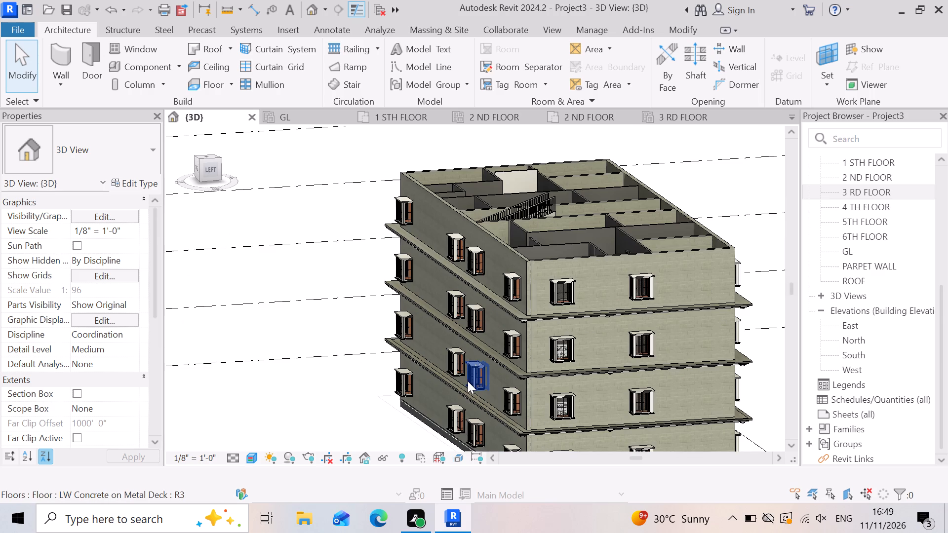
scroll(474, 357, down, 2)
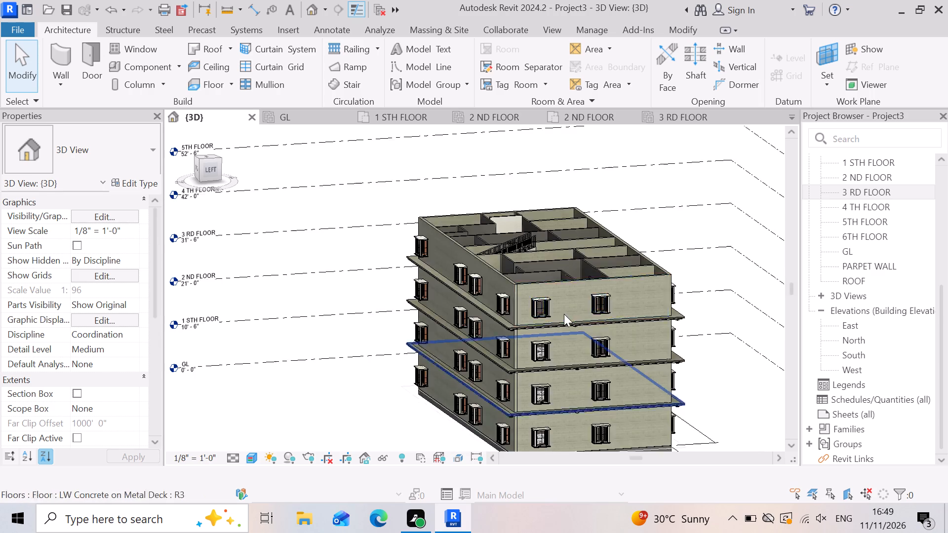
scroll(565, 313, up, 4)
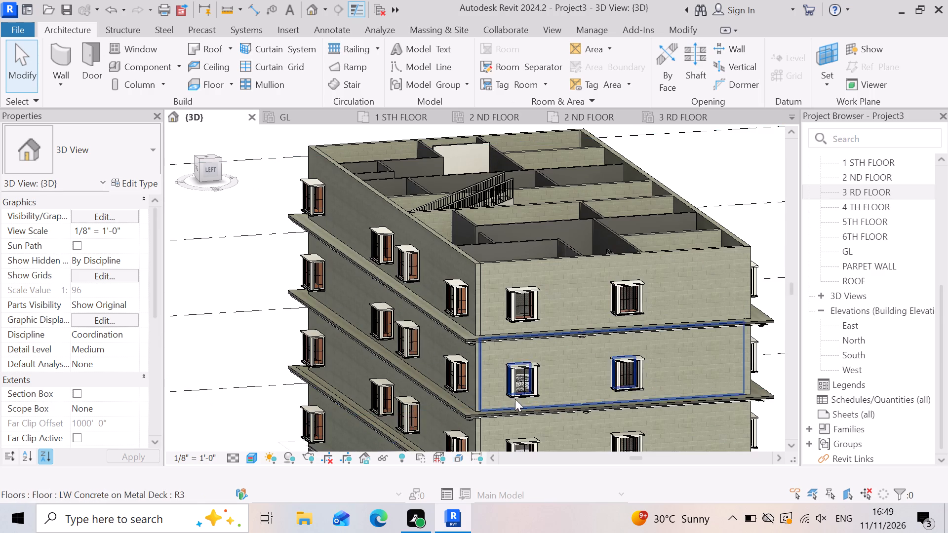
scroll(542, 372, up, 6)
scroll(551, 314, down, 10)
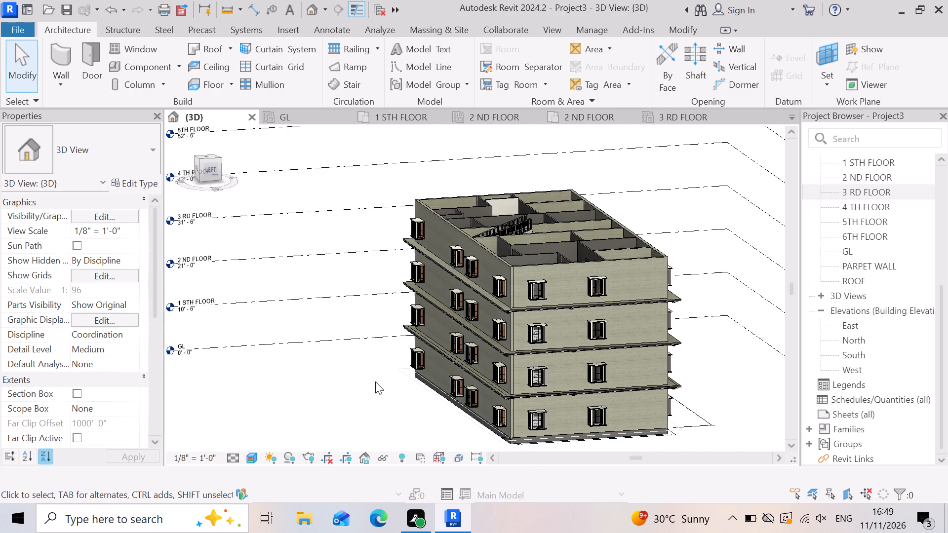
scroll(626, 315, up, 1)
scroll(552, 295, up, 2)
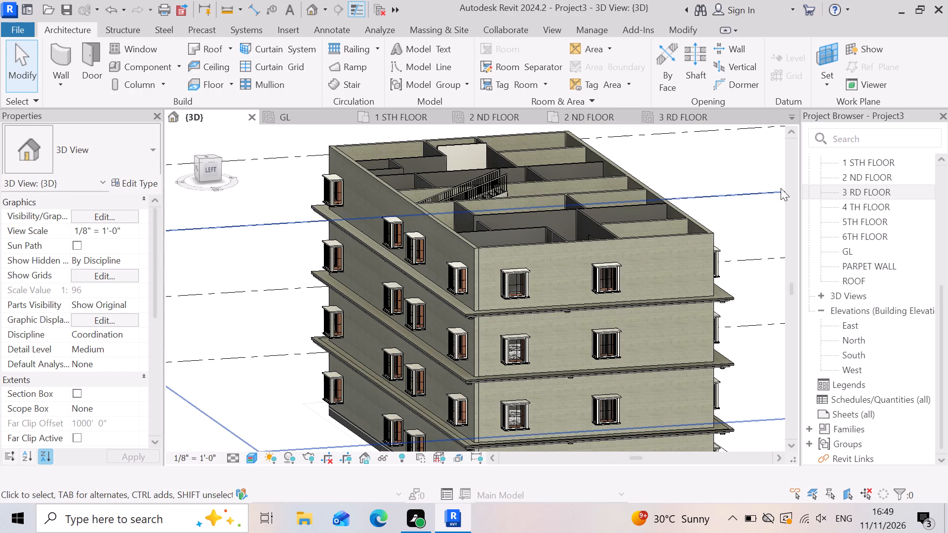
Close the 3 RD FLOOR ceiling plan and open the 3 RD FLOOR floor plan to inspect its rooms and doors.
scroll(858, 270, up, 2)
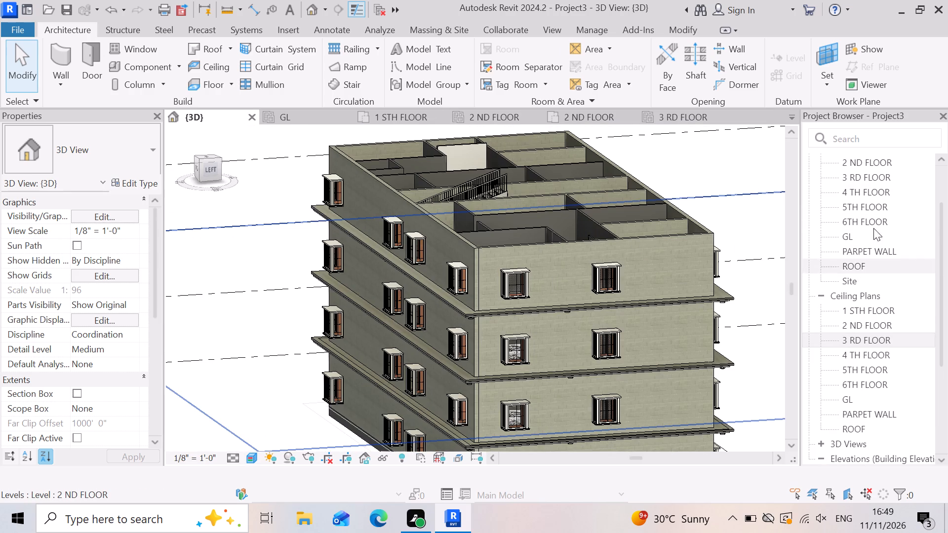
scroll(880, 166, up, 2)
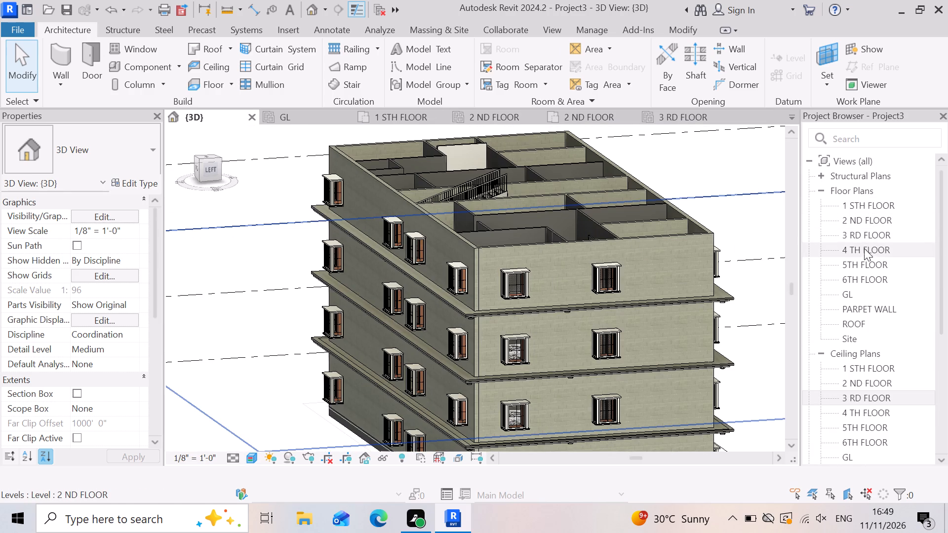
click(724, 117)
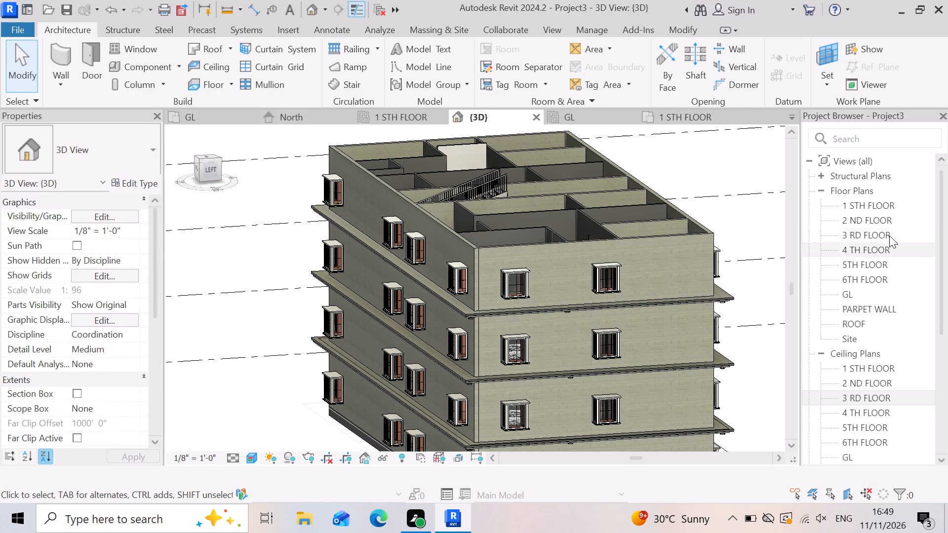
double_click(889, 230)
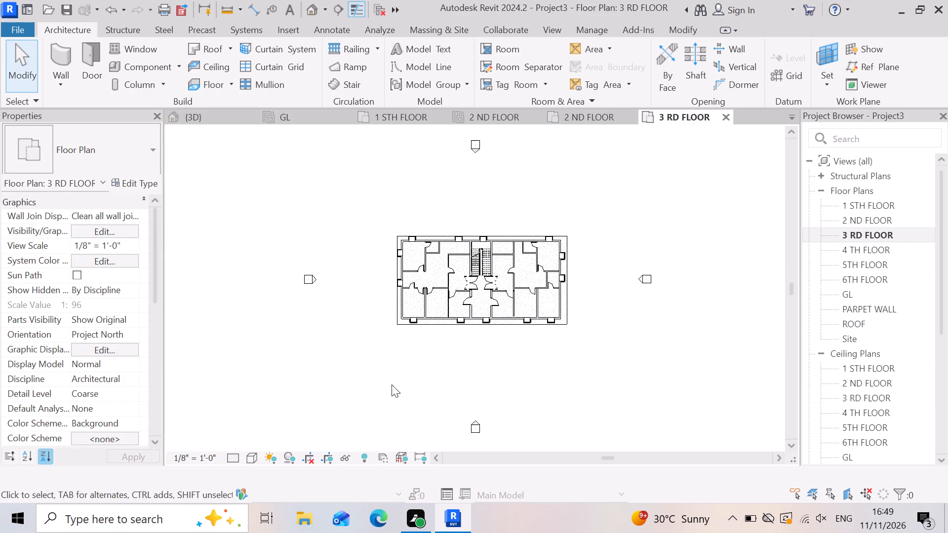
scroll(420, 314, up, 11)
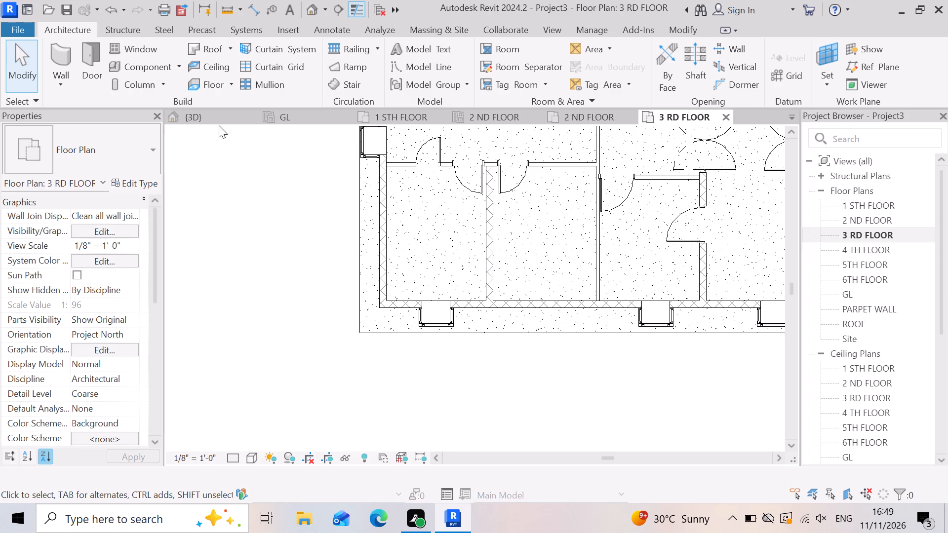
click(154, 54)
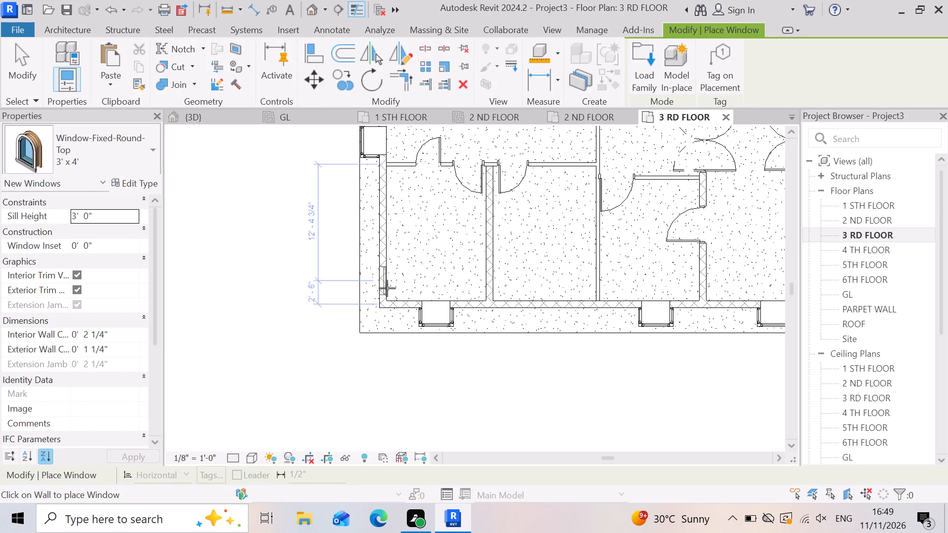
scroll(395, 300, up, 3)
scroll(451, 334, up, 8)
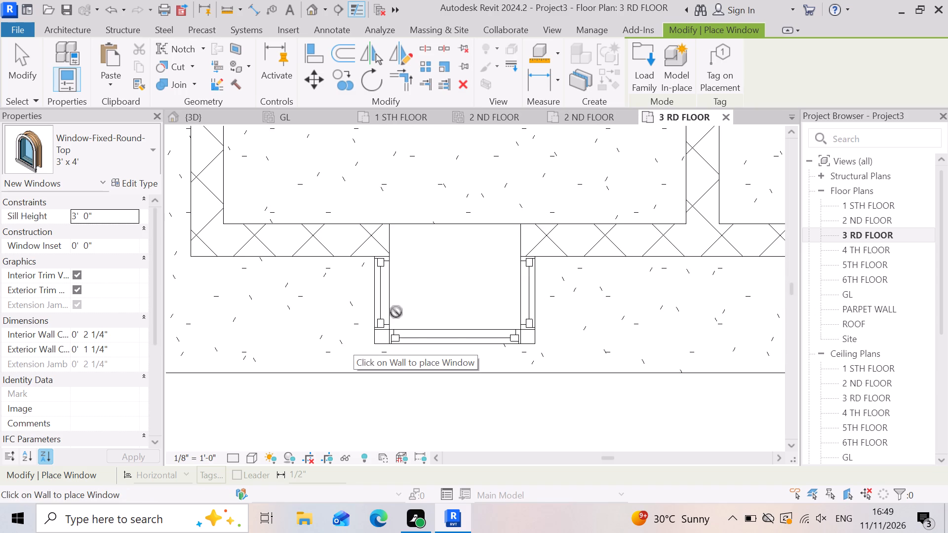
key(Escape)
Replace the westernmost south-wall bay window with a Window-Fixed-Round-Top 3' x 4', about 4'-10" from the corner wall.
click(426, 344)
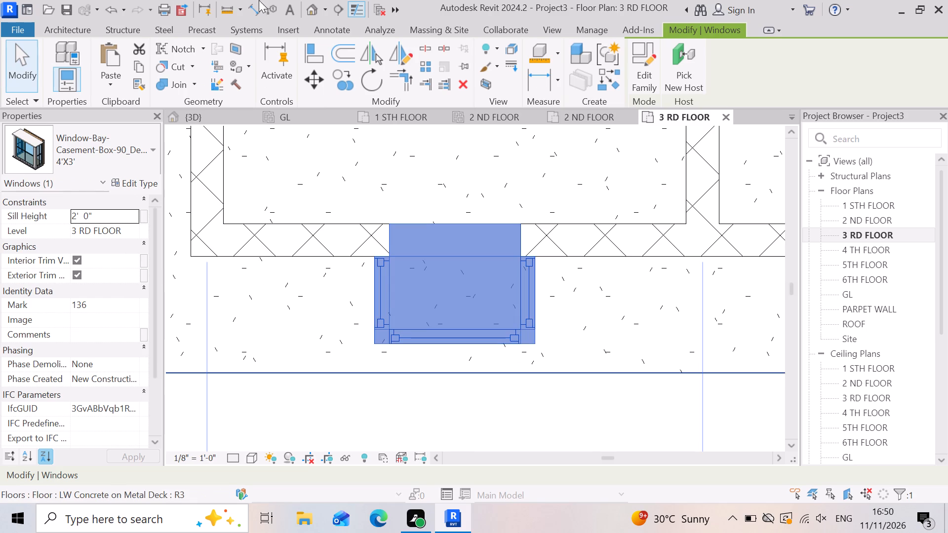
scroll(512, 386, down, 1)
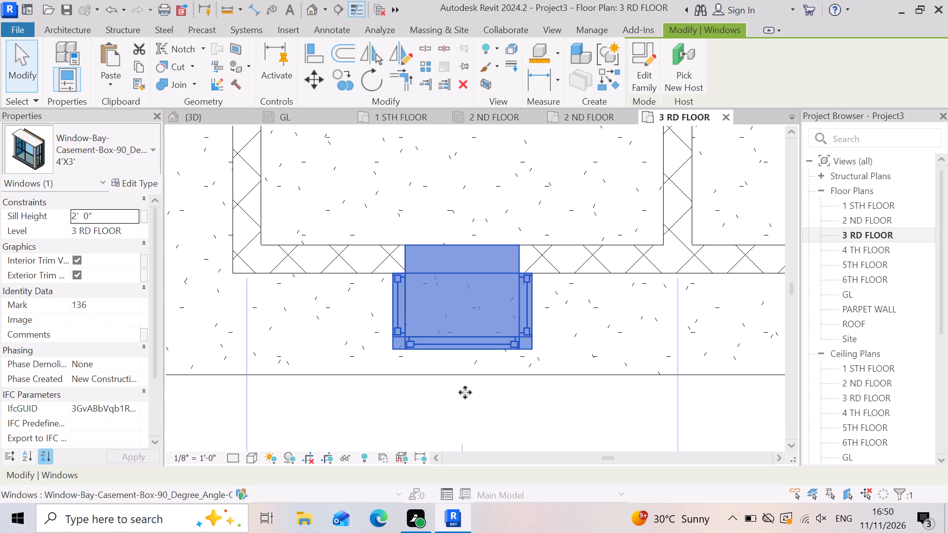
scroll(543, 361, down, 2)
scroll(527, 368, up, 2)
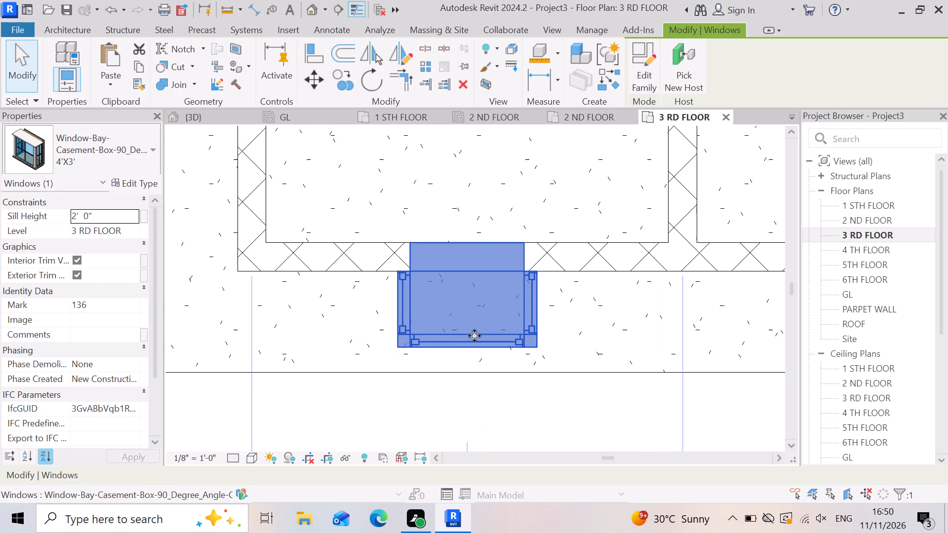
key(Delete)
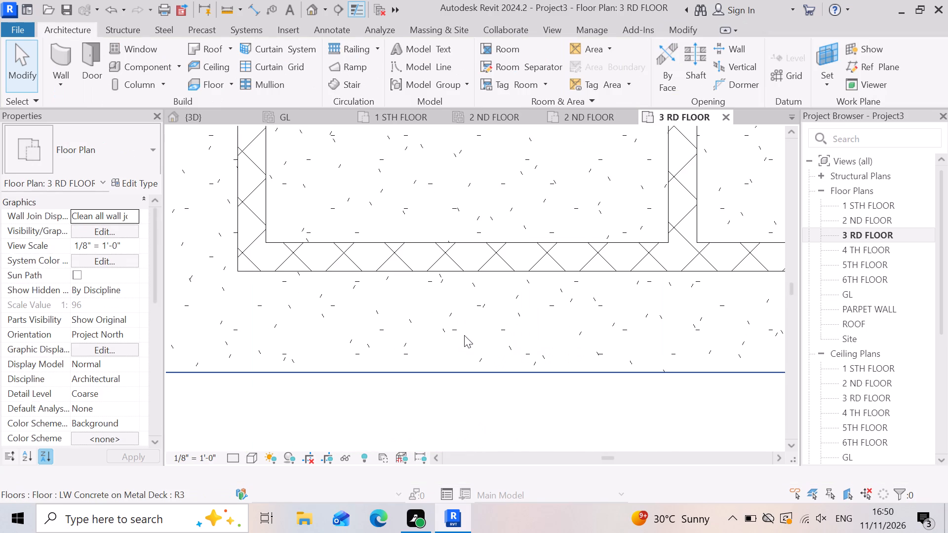
click(120, 54)
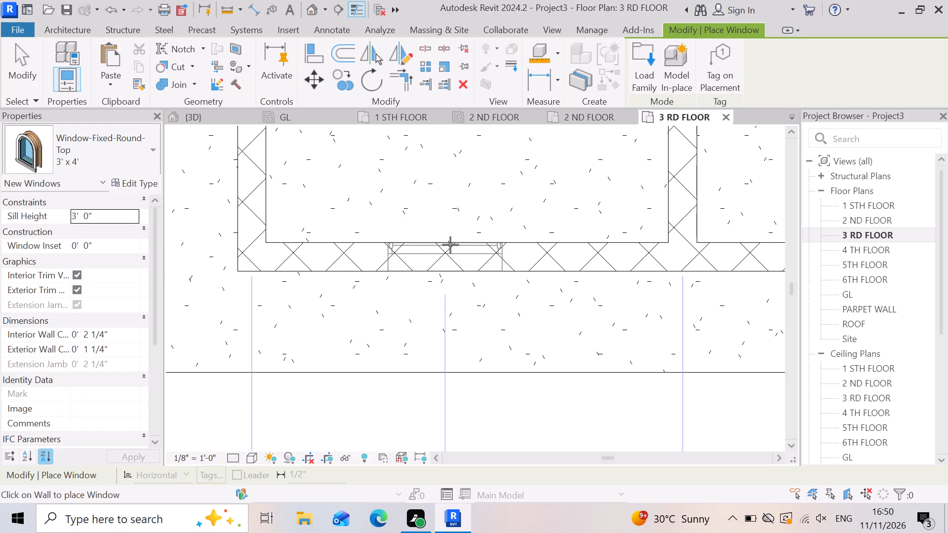
click(434, 265)
scroll(319, 298, down, 8)
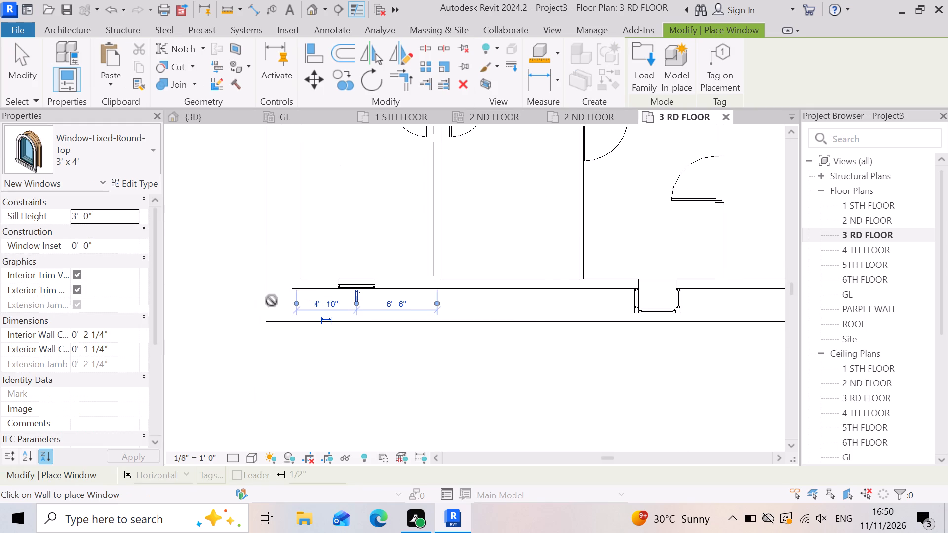
scroll(272, 301, down, 3)
scroll(535, 319, up, 8)
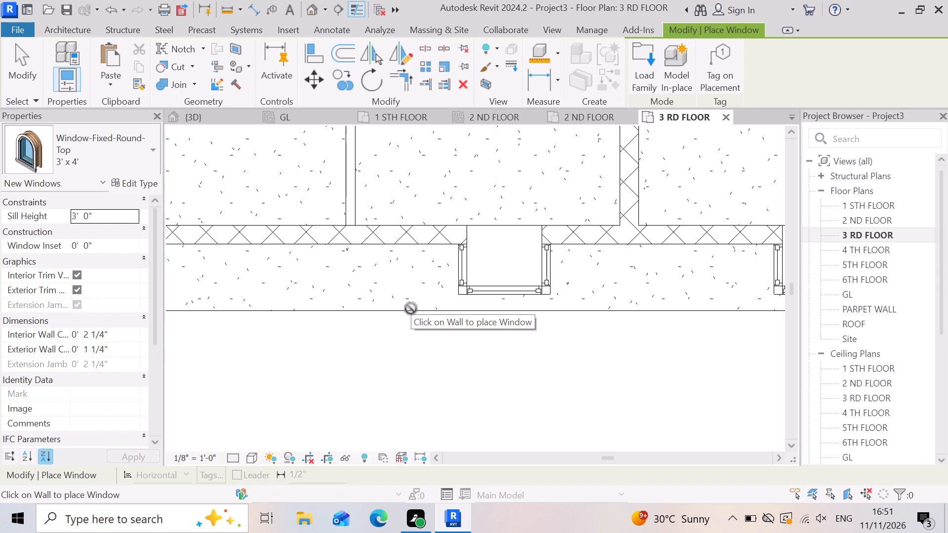
scroll(530, 300, up, 2)
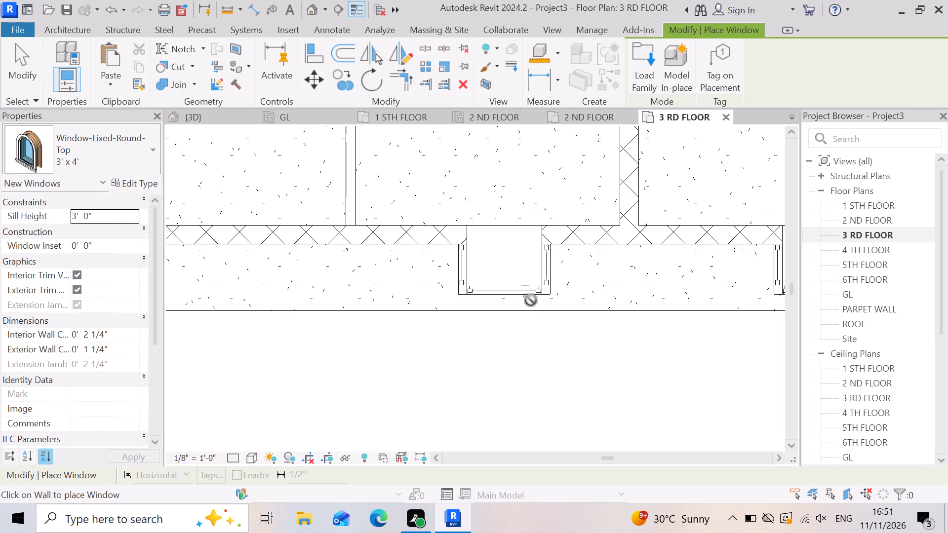
scroll(531, 300, up, 2)
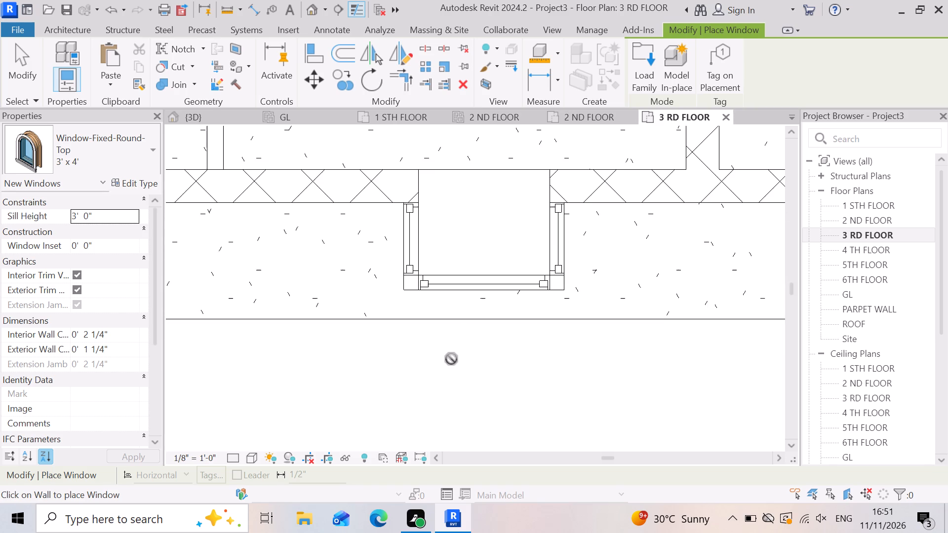
key(Escape)
scroll(560, 272, up, 3)
key(Escape)
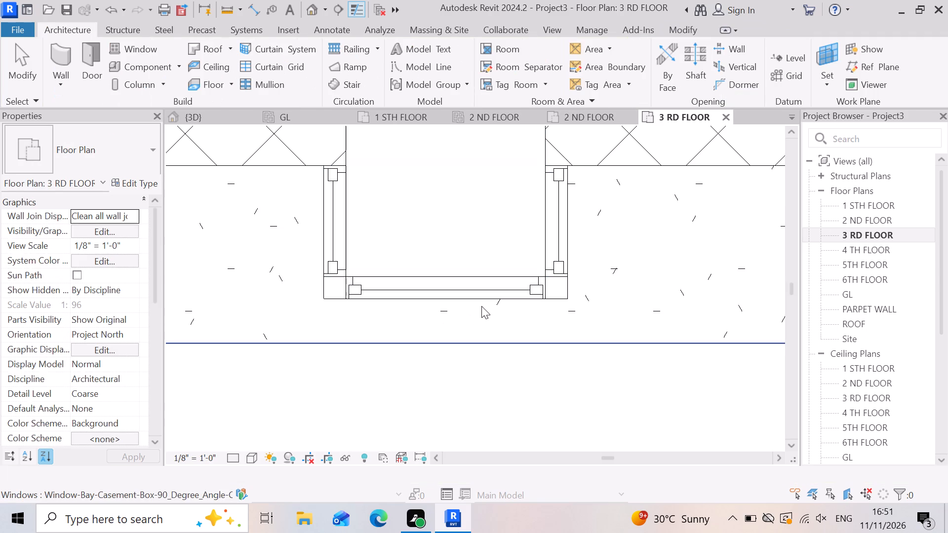
Replace the bay window in the third south room from the west with a Window-Fixed-Round-Top 3' x 4', centred about 5'-6 7/8" from each partition.
click(476, 288)
scroll(444, 377, down, 4)
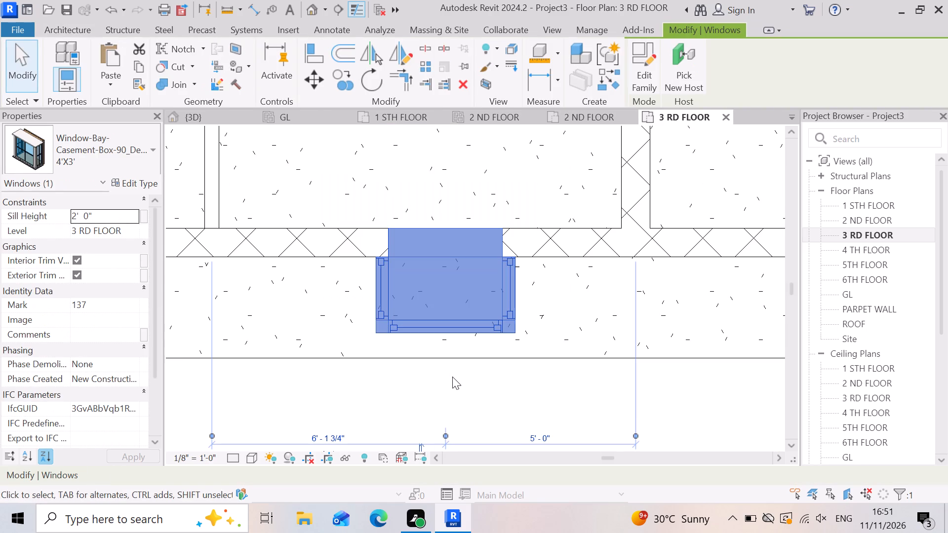
key(Delete)
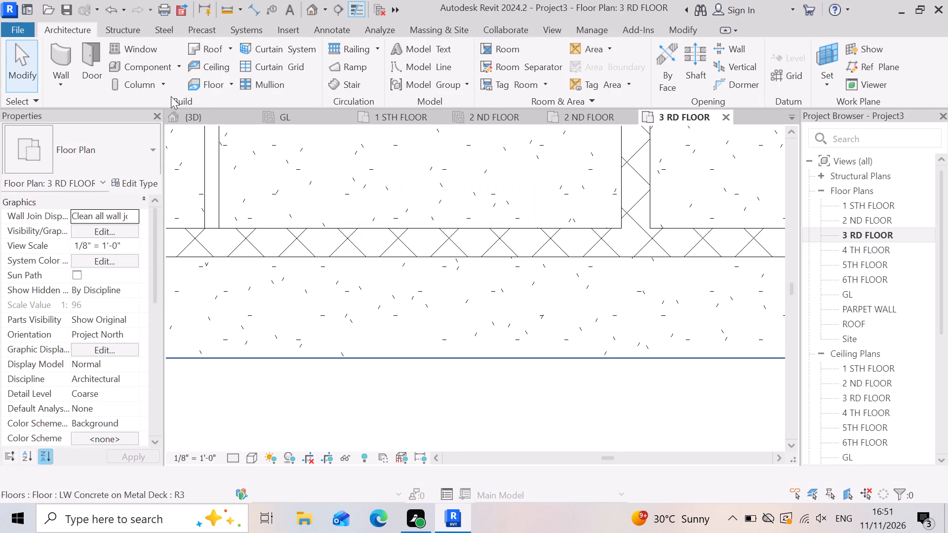
click(125, 51)
scroll(451, 255, down, 3)
scroll(467, 295, down, 2)
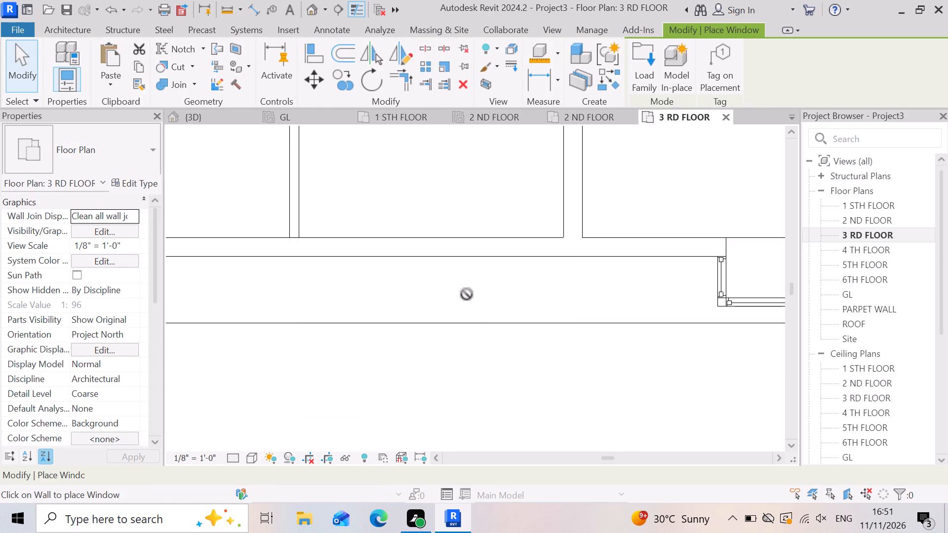
scroll(467, 298, down, 3)
scroll(439, 293, up, 3)
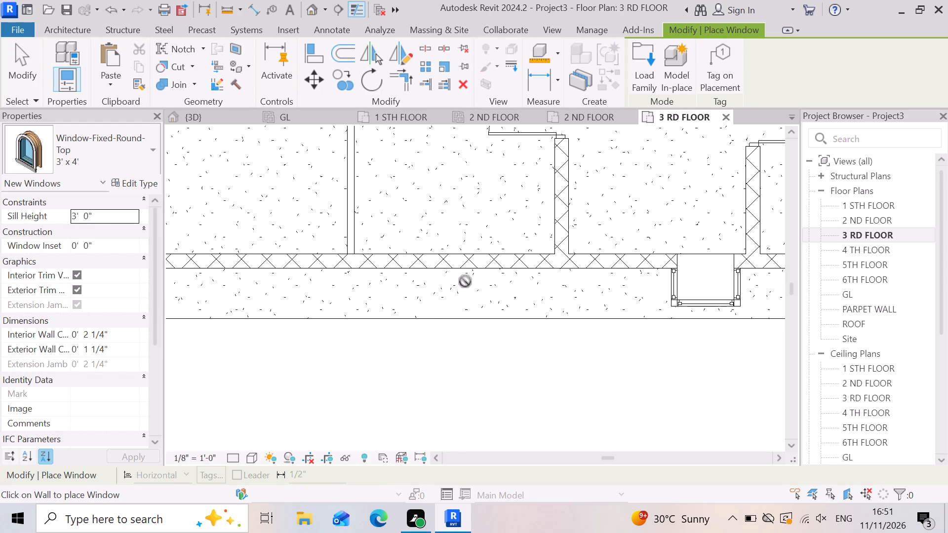
click(458, 274)
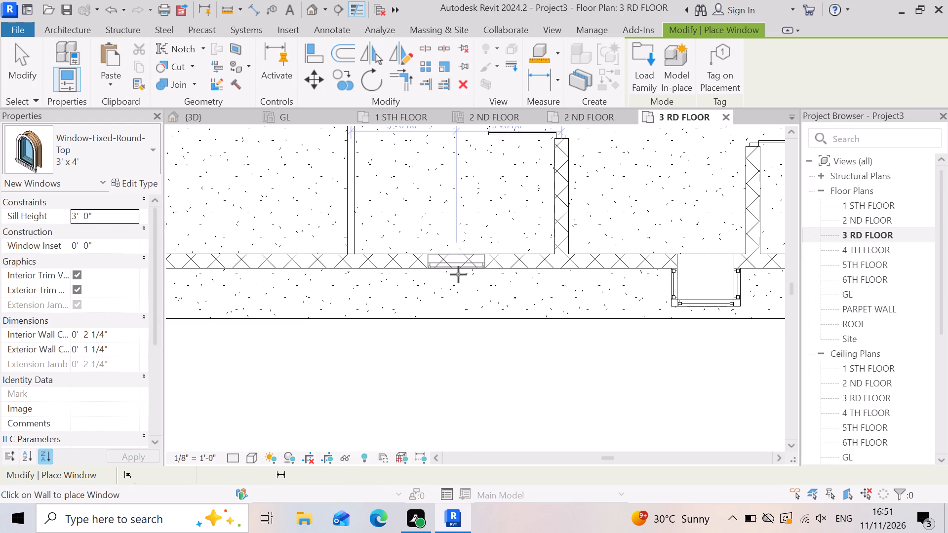
scroll(399, 304, down, 4)
scroll(619, 335, up, 3)
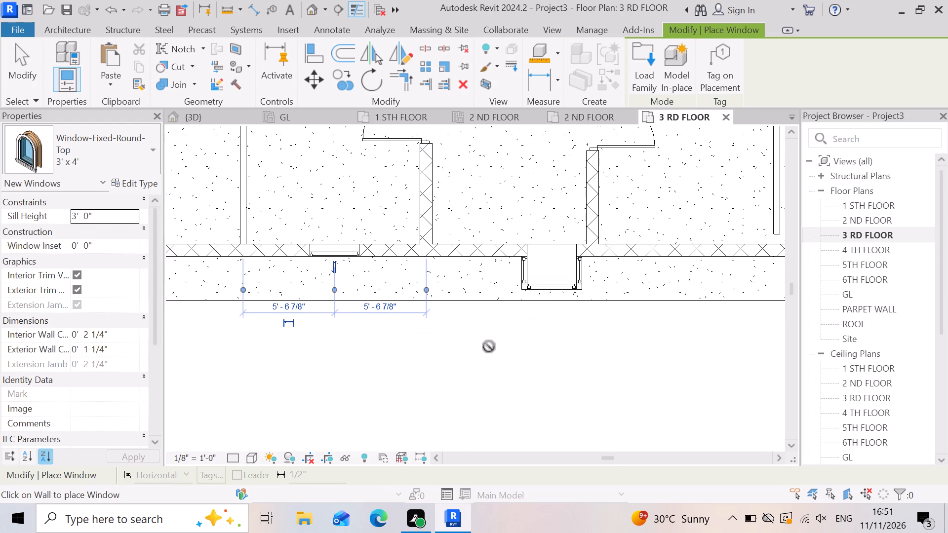
key(Escape)
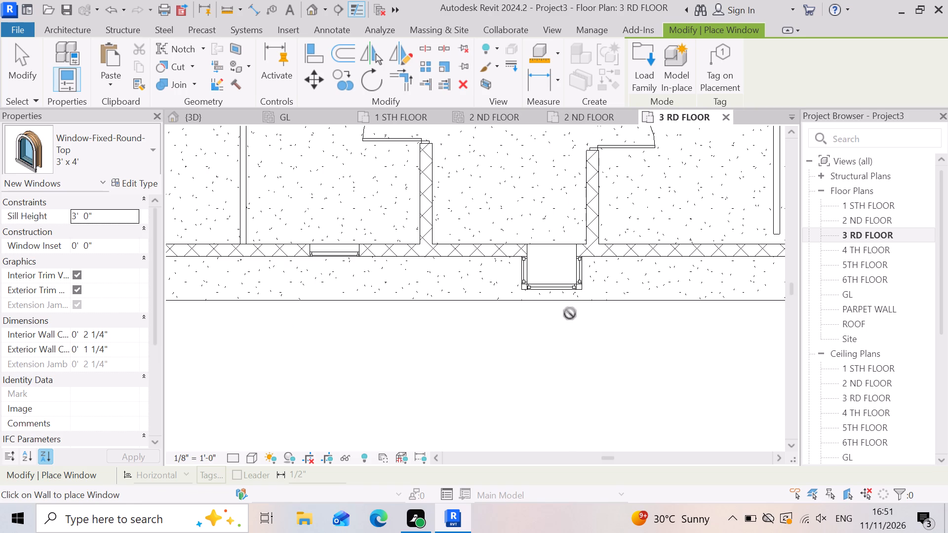
key(Escape)
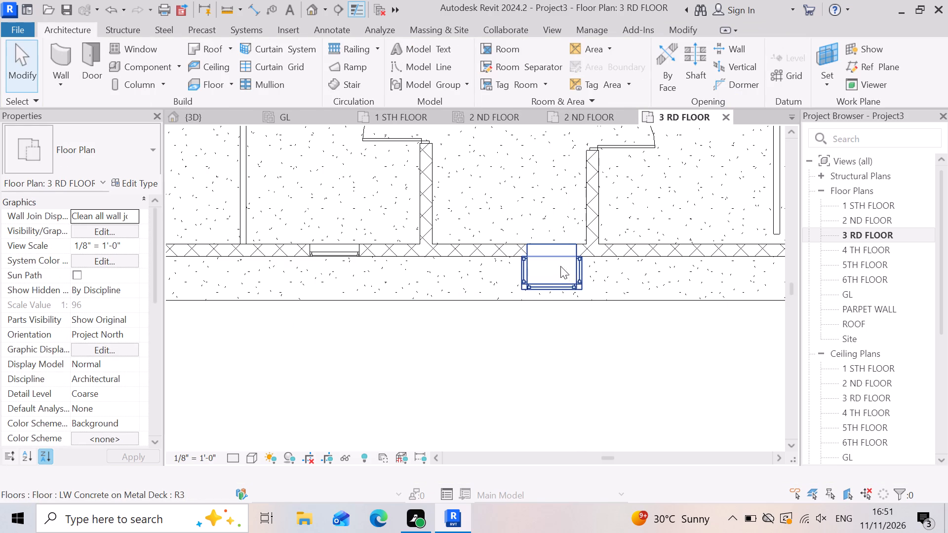
Replace the bay window in the central south room with a Window-Fixed-Round-Top 3' x 4', about 2'-6" from the east partition.
click(559, 273)
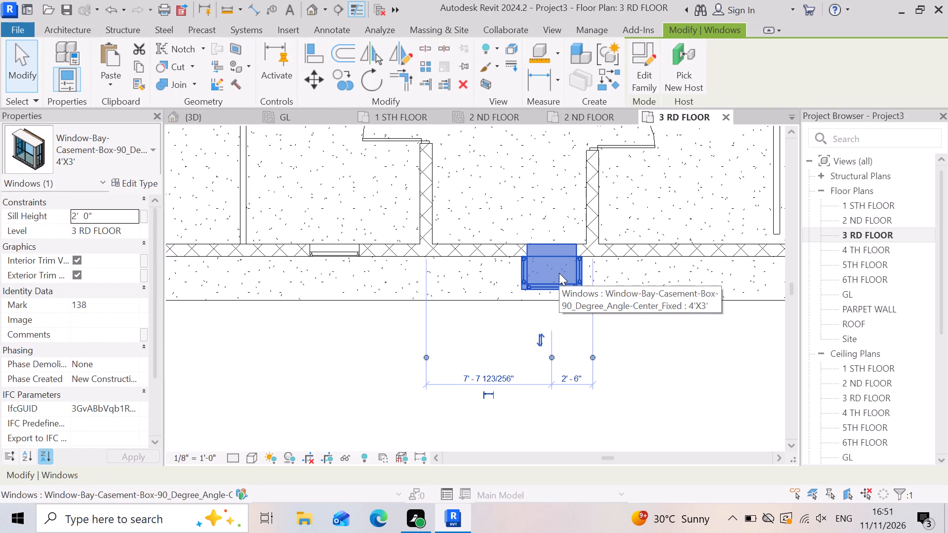
key(Delete)
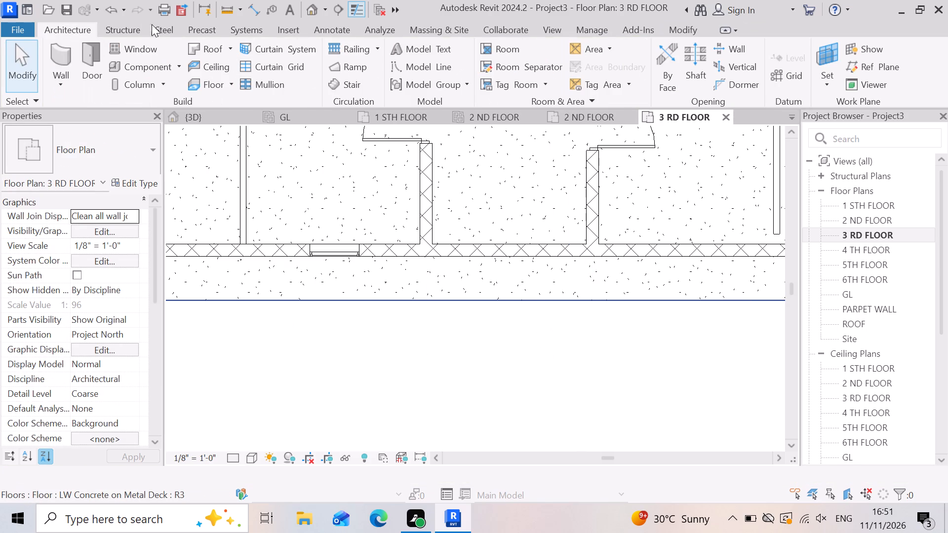
click(140, 49)
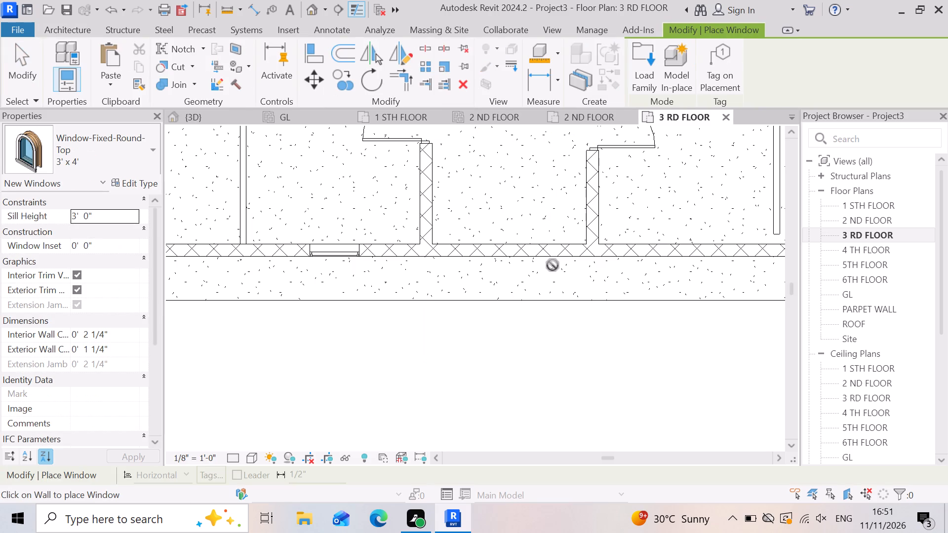
click(549, 258)
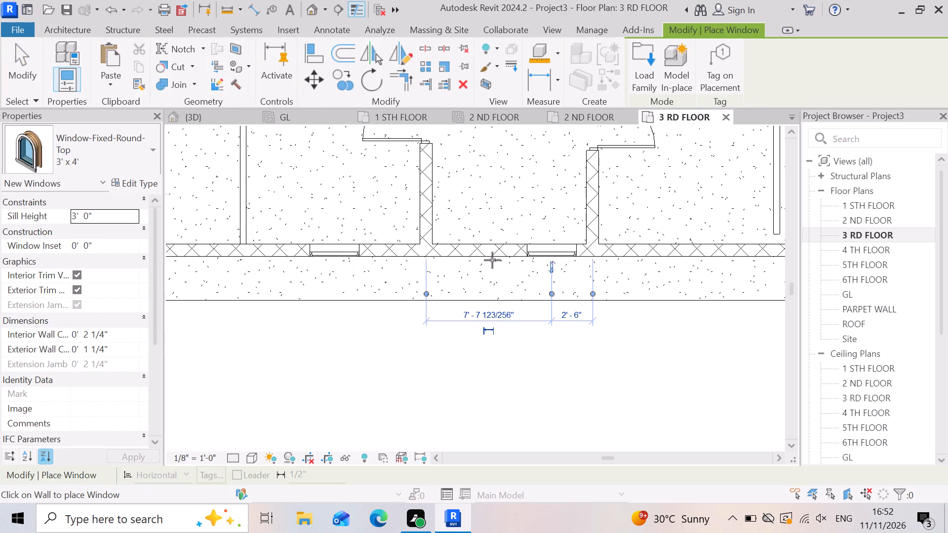
scroll(491, 259, down, 8)
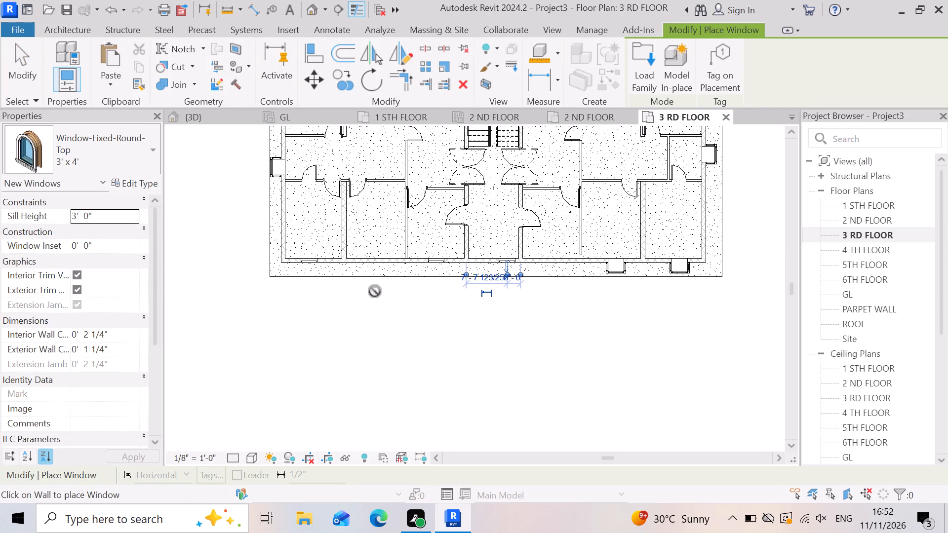
scroll(375, 291, down, 2)
scroll(543, 282, up, 4)
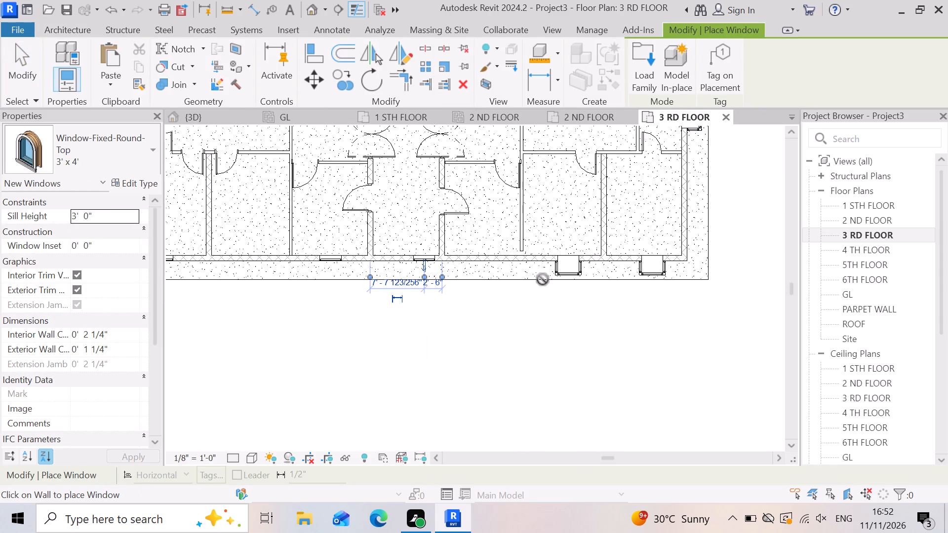
key(Escape)
key(Escape)
Replace the bay window in the second south room from the east with a Window-Fixed-Round-Top 3' x 4', 5'-0" from its east partition.
click(573, 273)
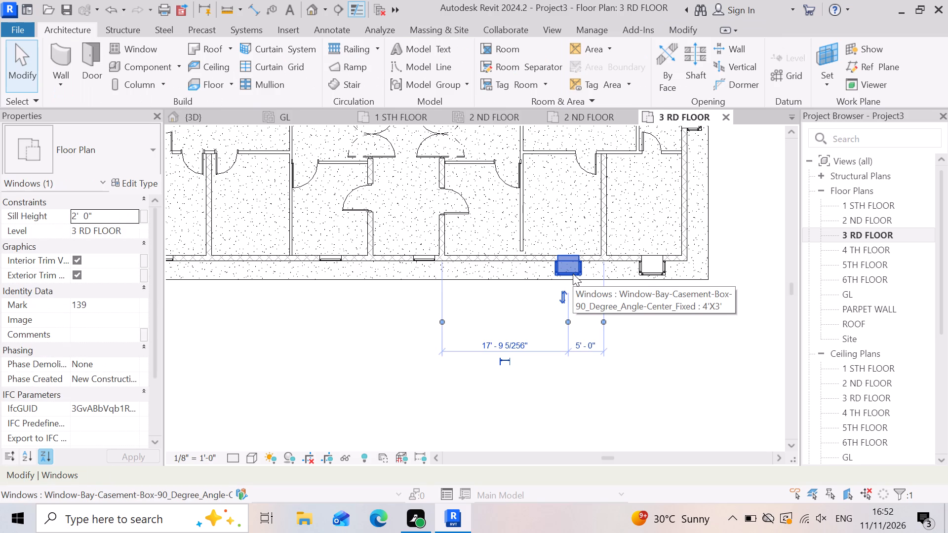
key(Delete)
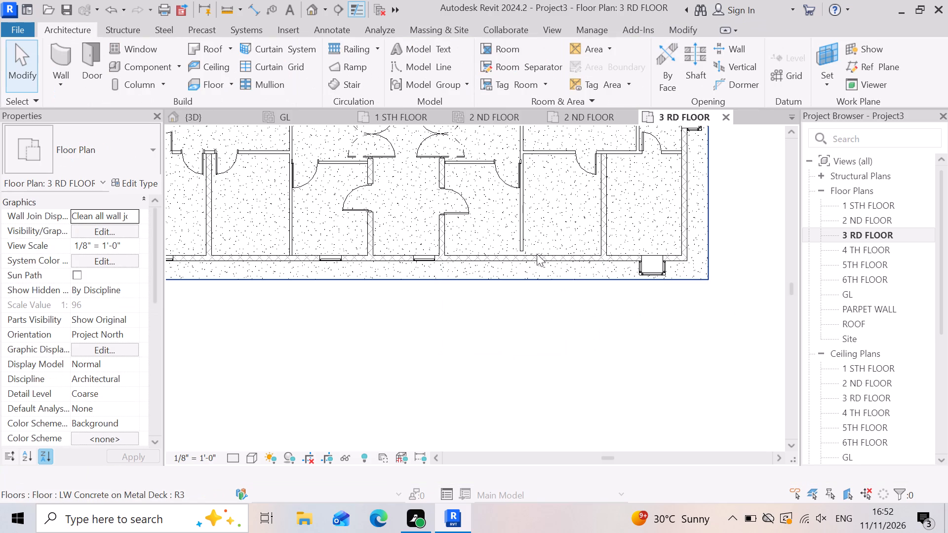
click(141, 40)
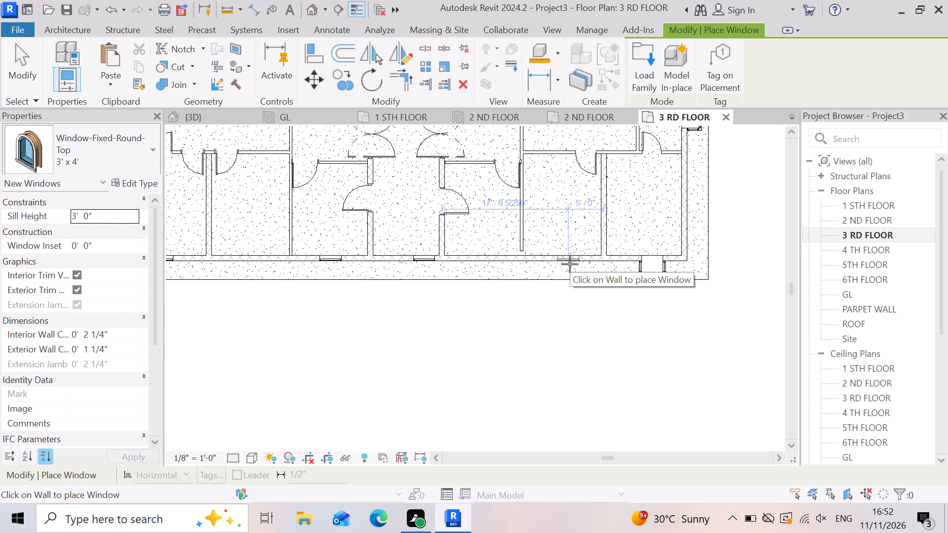
click(570, 264)
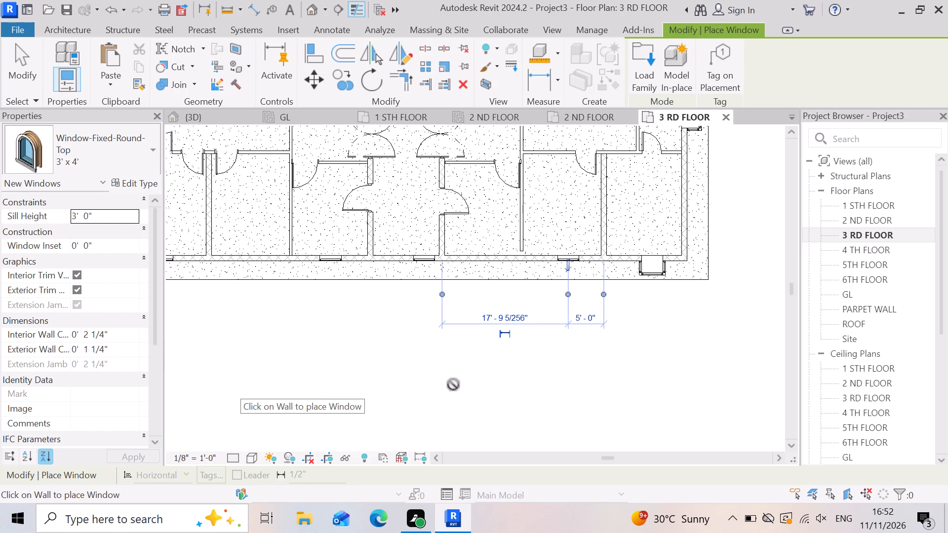
scroll(718, 340, up, 3)
key(Escape)
key(Escape)
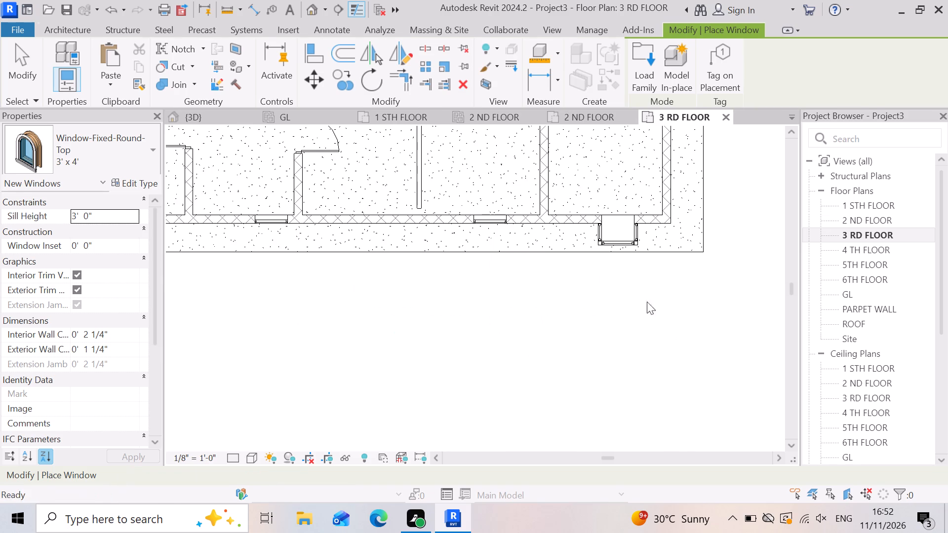
Replace the bay window in the easternmost south room with a Window-Fixed-Round-Top 3' x 4', 4'-0" from the east wall.
click(625, 237)
key(Delete)
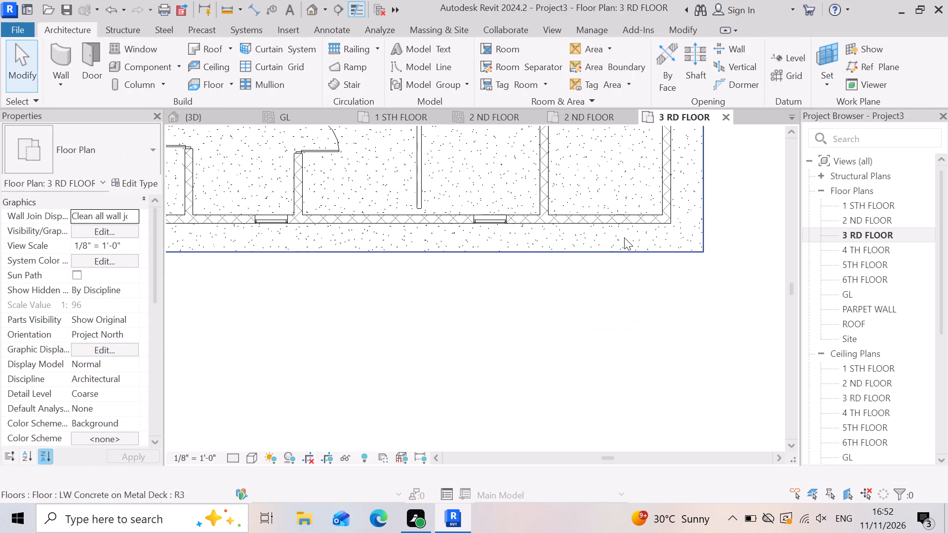
click(123, 50)
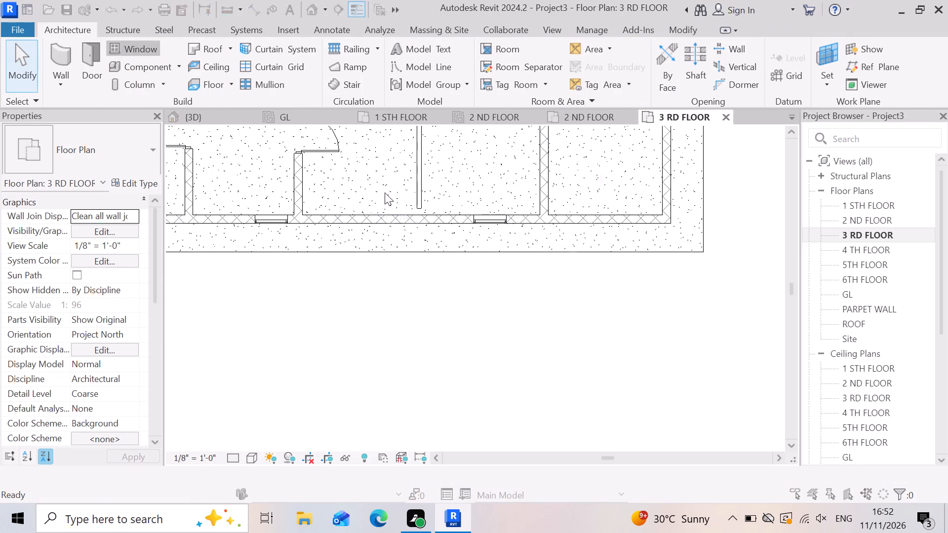
click(592, 122)
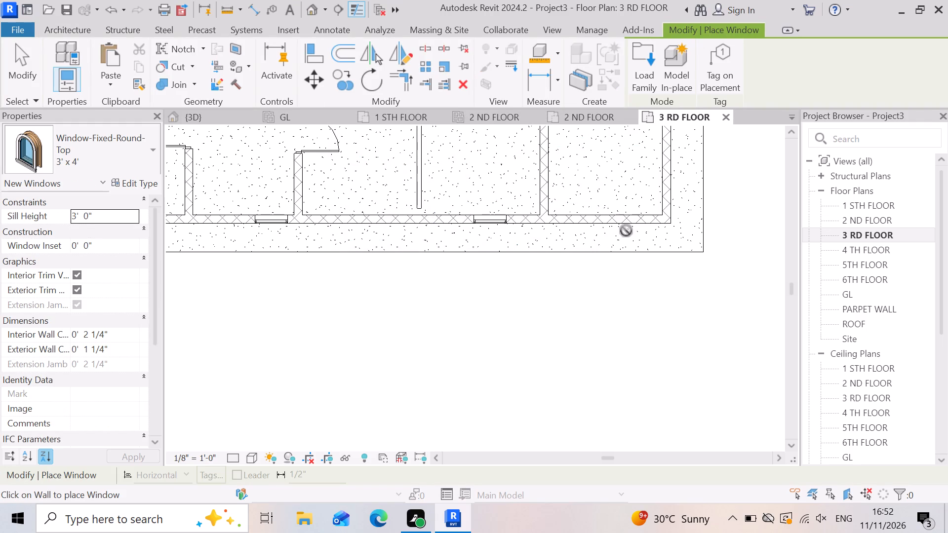
click(625, 224)
scroll(505, 279, down, 2)
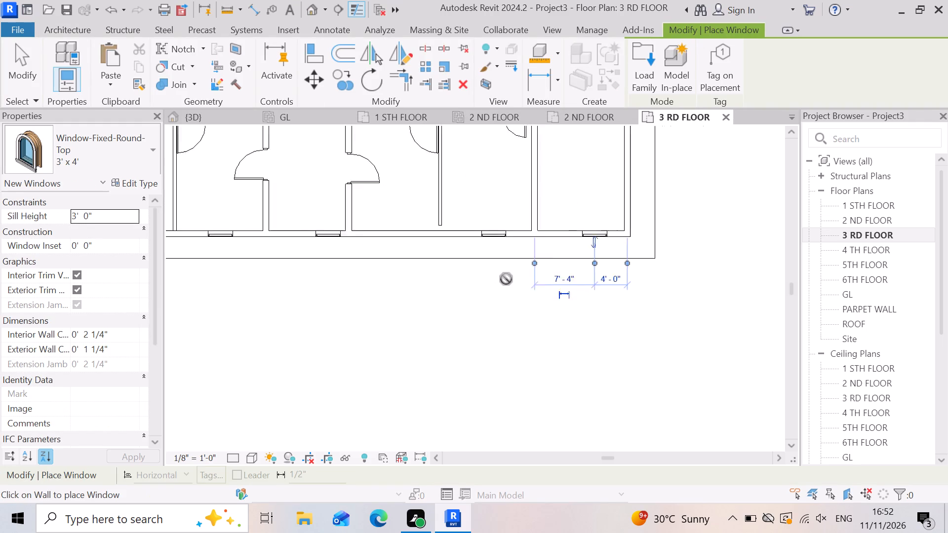
scroll(506, 279, down, 10)
scroll(541, 242, up, 11)
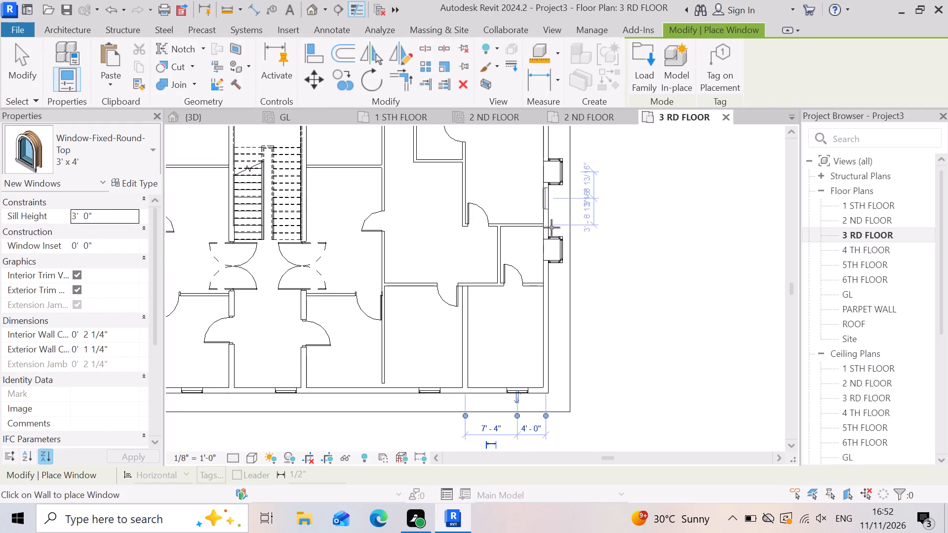
scroll(552, 228, up, 4)
key(Escape)
key(Escape)
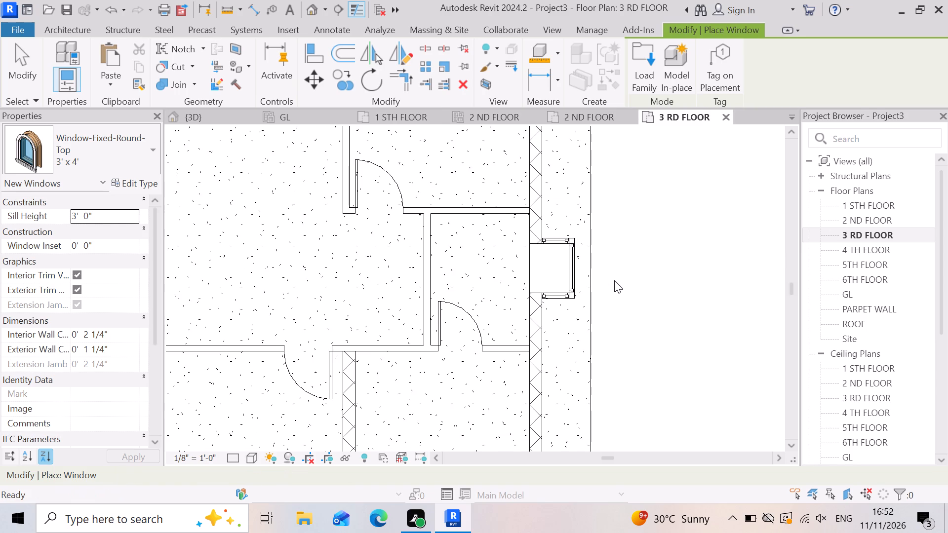
key(Escape)
Replace the bay window in the small east-wall room with a Window-Fixed-Round-Top 3' x 4', 3'-0" from its north partition.
click(574, 289)
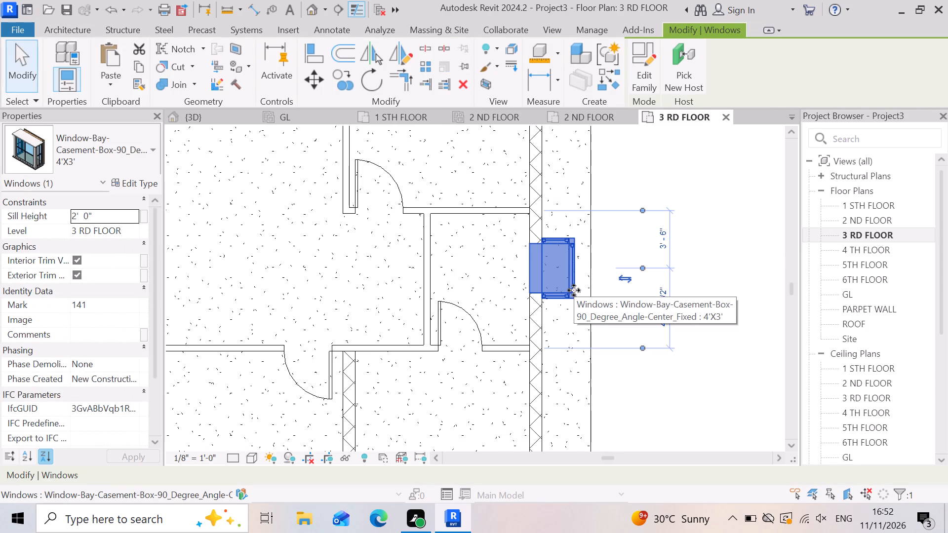
key(Delete)
click(141, 60)
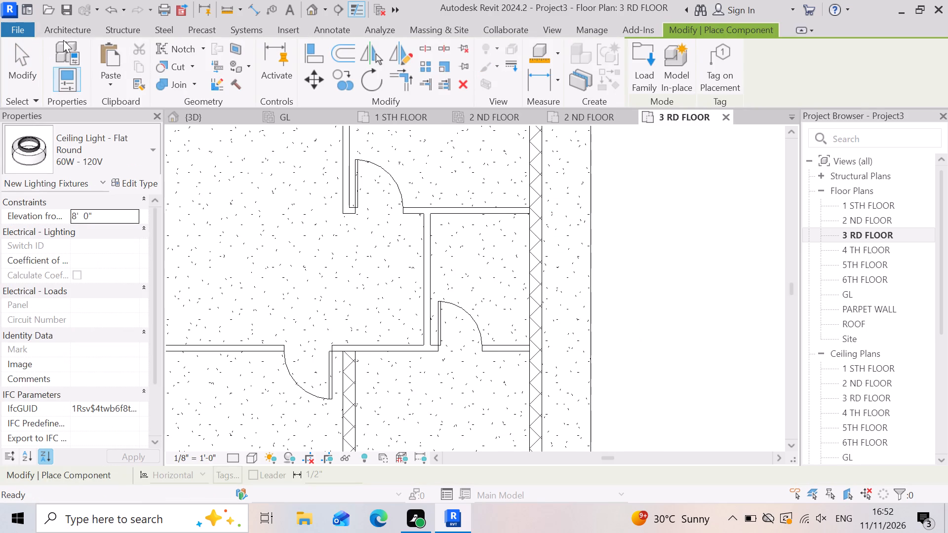
click(65, 31)
click(138, 38)
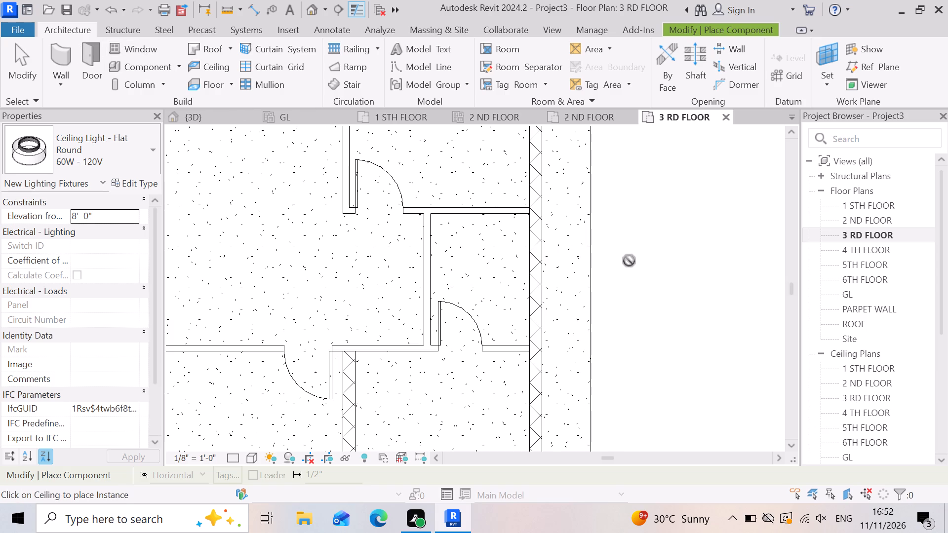
scroll(604, 272, down, 2)
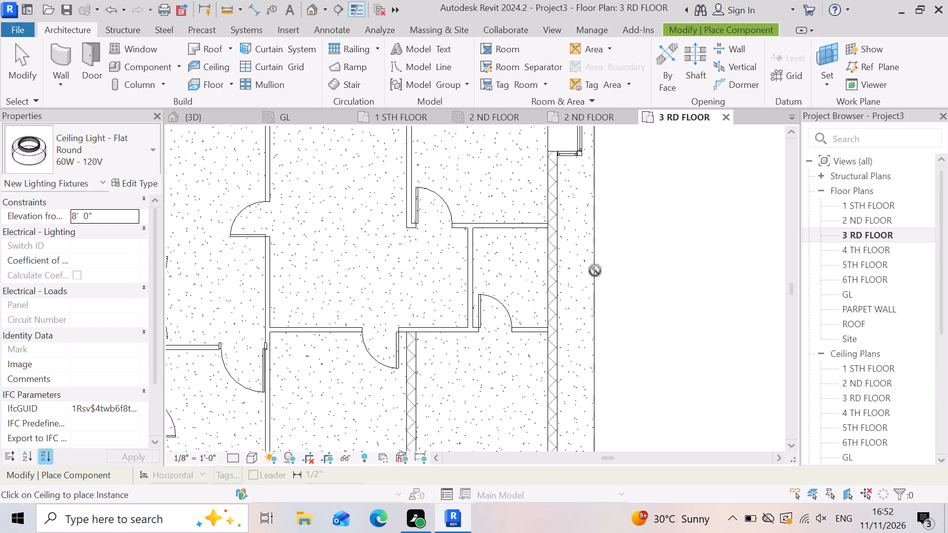
scroll(593, 271, down, 3)
scroll(588, 275, up, 2)
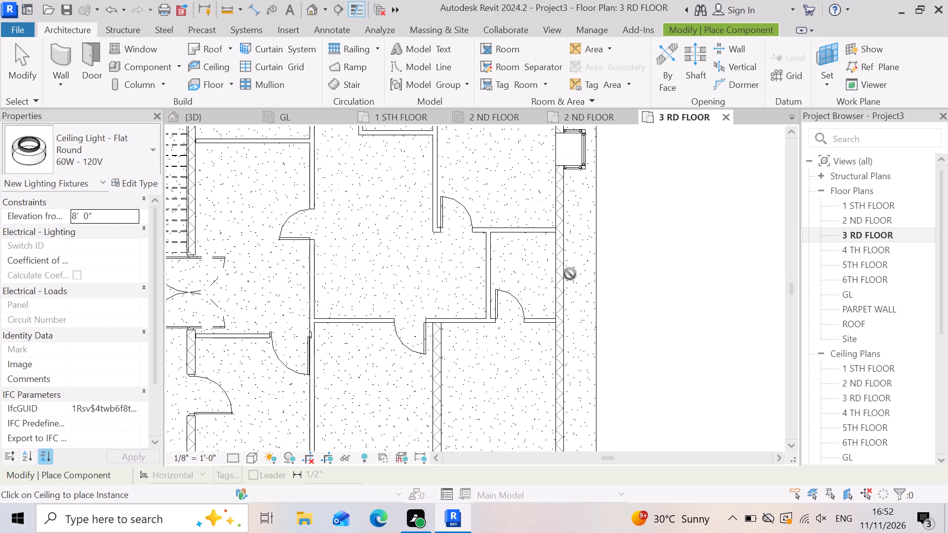
click(145, 47)
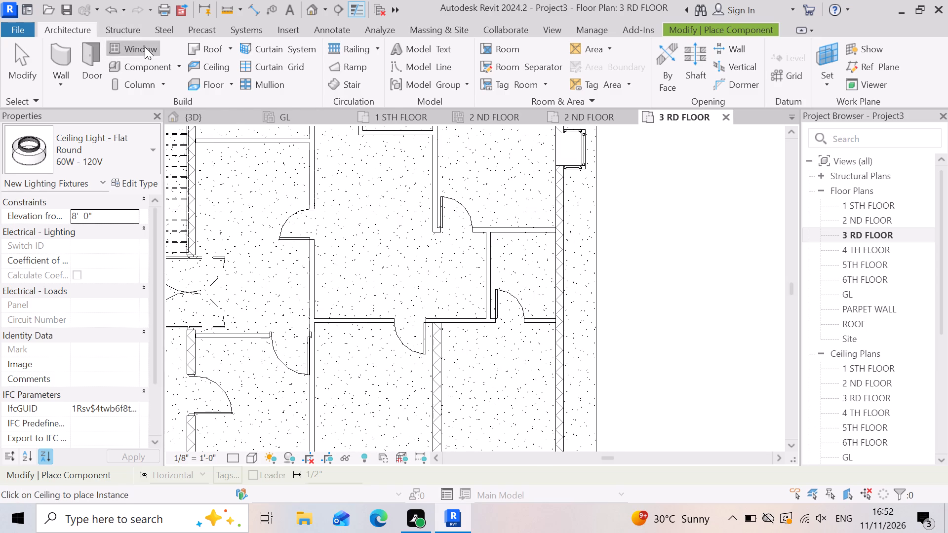
click(562, 263)
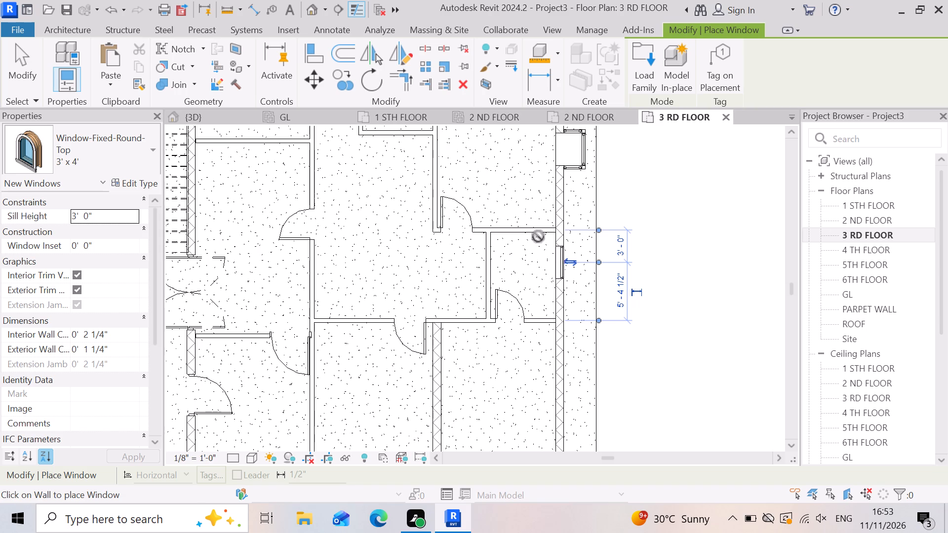
scroll(633, 353, down, 3)
scroll(633, 252, up, 6)
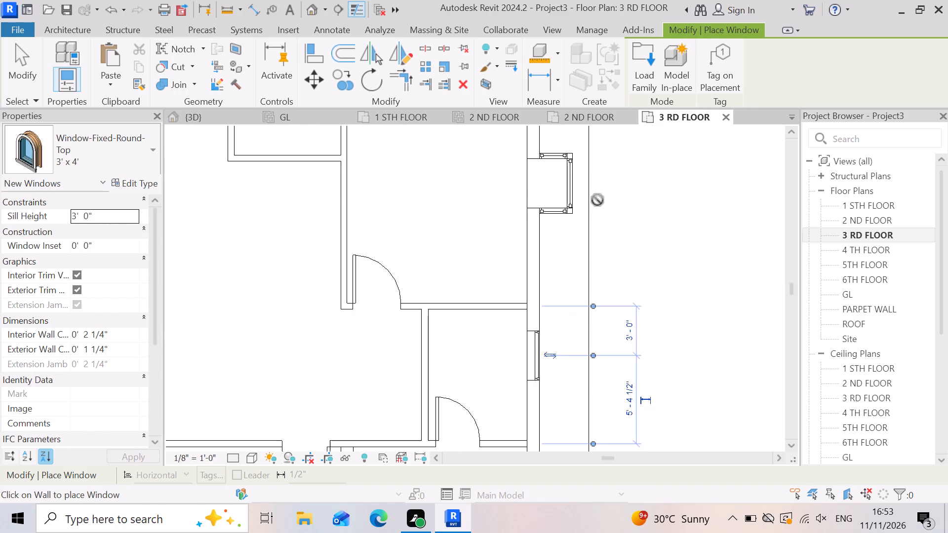
scroll(566, 163, up, 3)
scroll(571, 270, down, 8)
scroll(566, 265, up, 2)
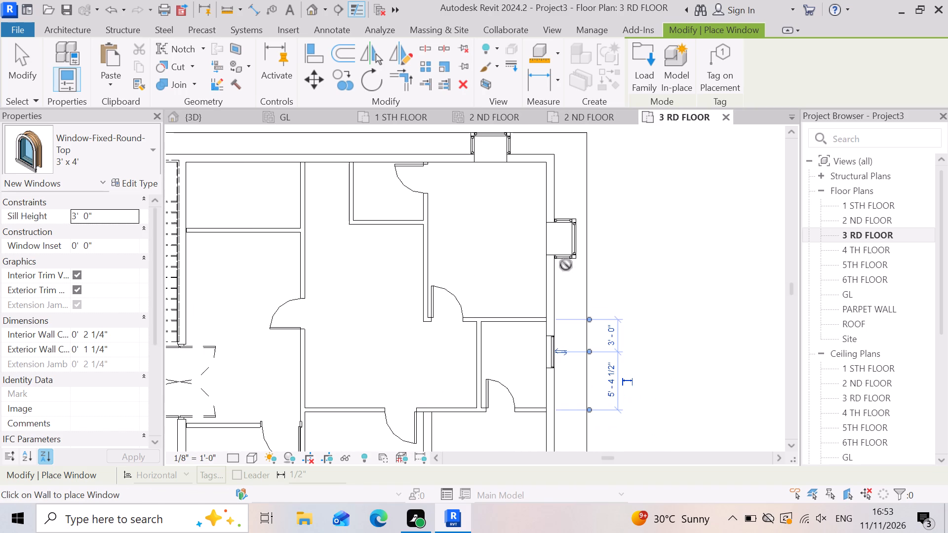
key(Escape)
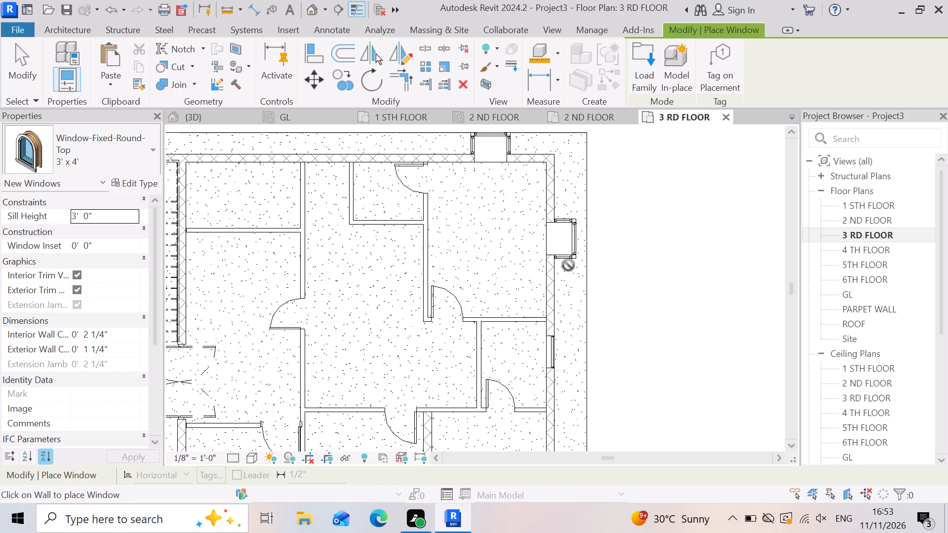
key(Escape)
Replace the east-wall bay window in the north-east corner room with a Window-Fixed-Round-Top 3' x 4', 7'-0" from the north wall.
click(569, 261)
key(Delete)
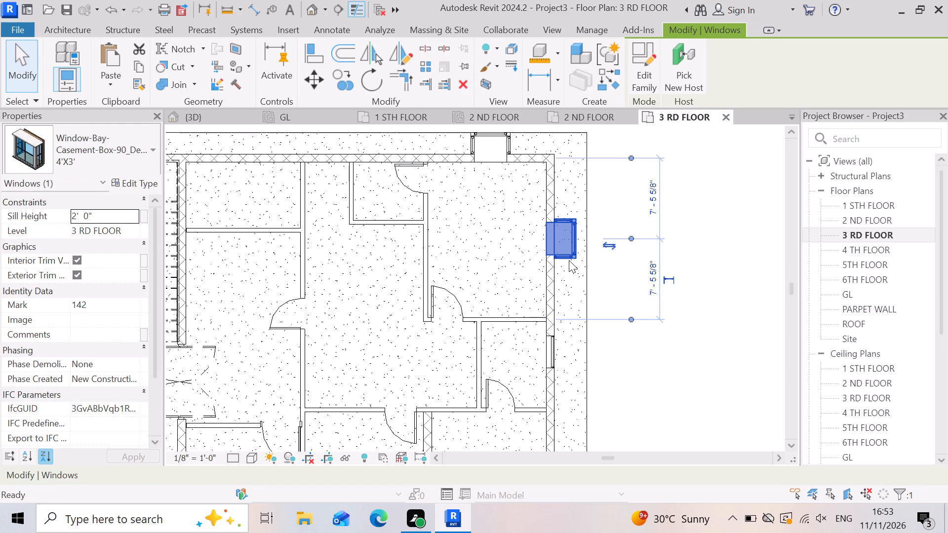
click(137, 47)
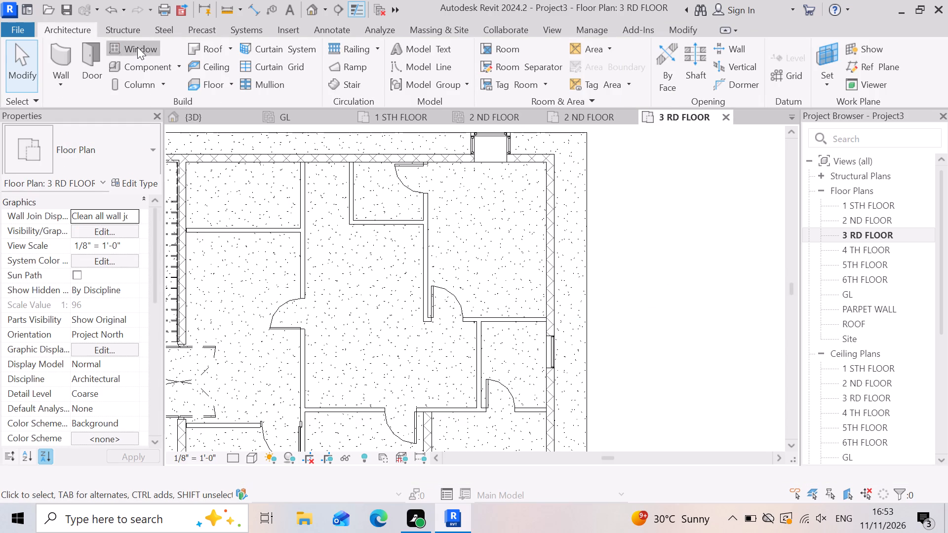
click(553, 232)
scroll(599, 315, down, 4)
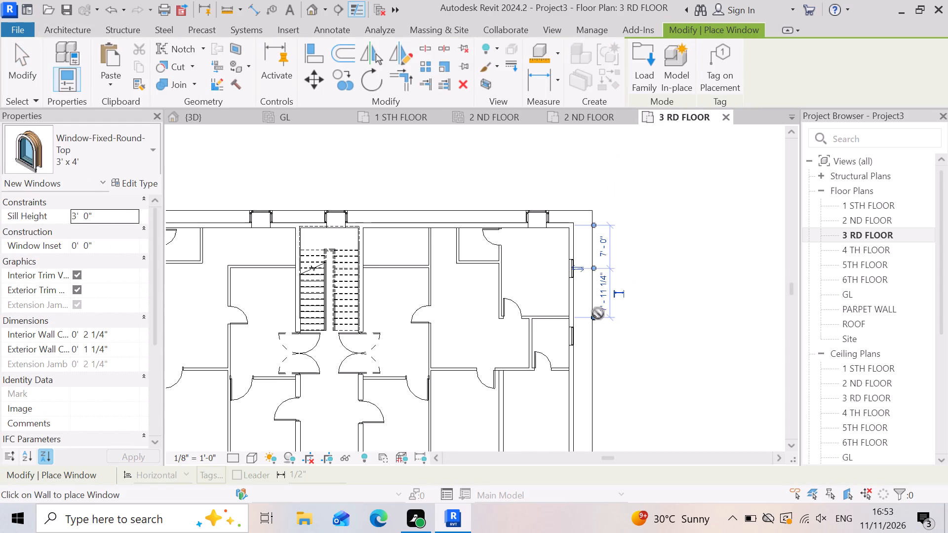
scroll(536, 225, up, 5)
key(Escape)
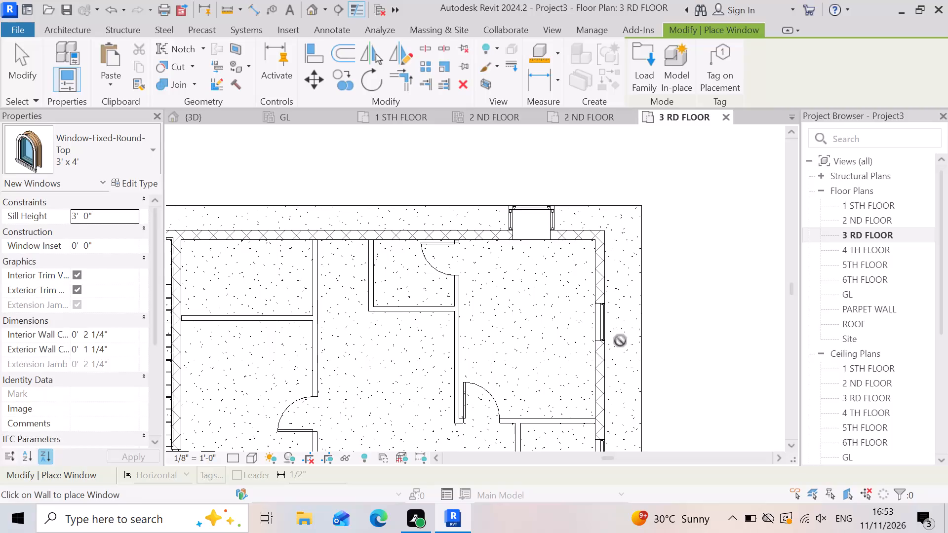
scroll(580, 214, up, 1)
key(Escape)
Replace the north-wall bay window in the north-east corner room with a Window-Fixed-Round-Top 3' x 4', 6'-0" from the east wall.
click(544, 219)
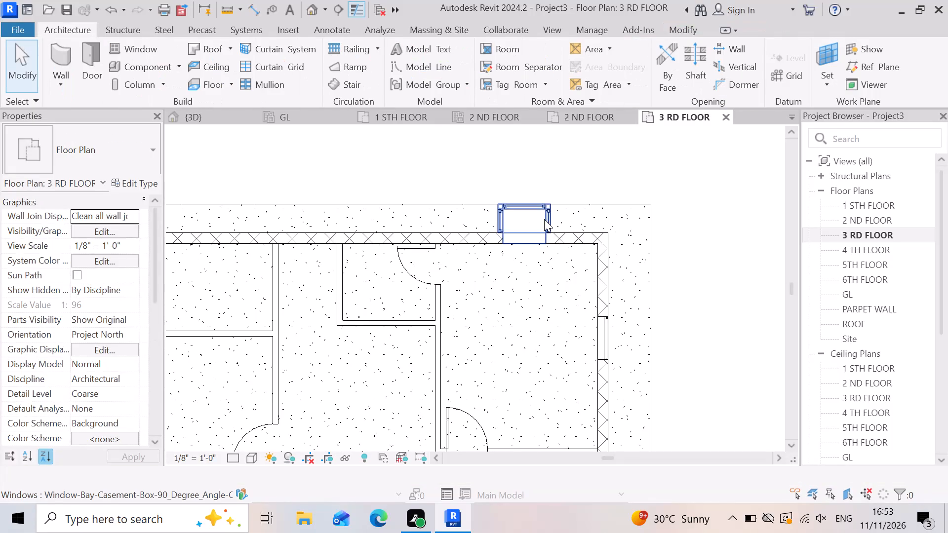
key(Delete)
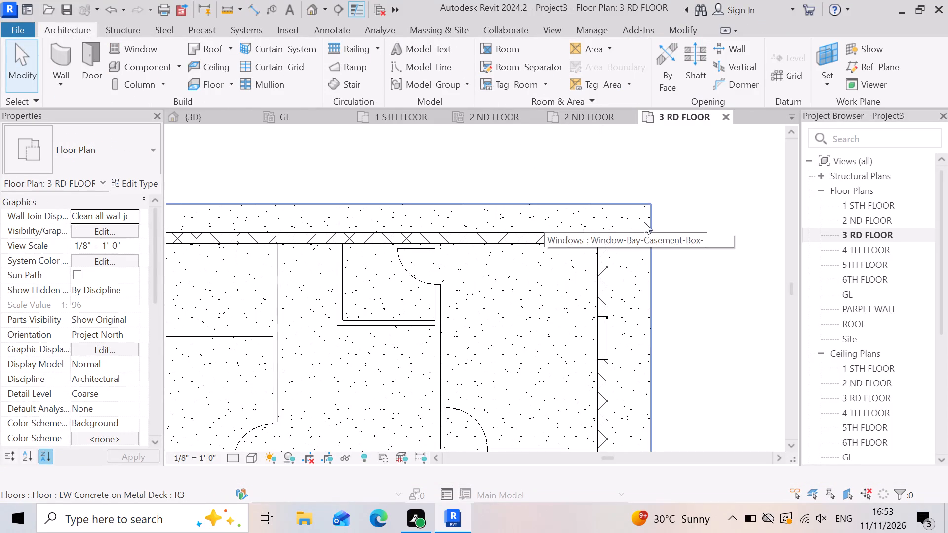
click(144, 52)
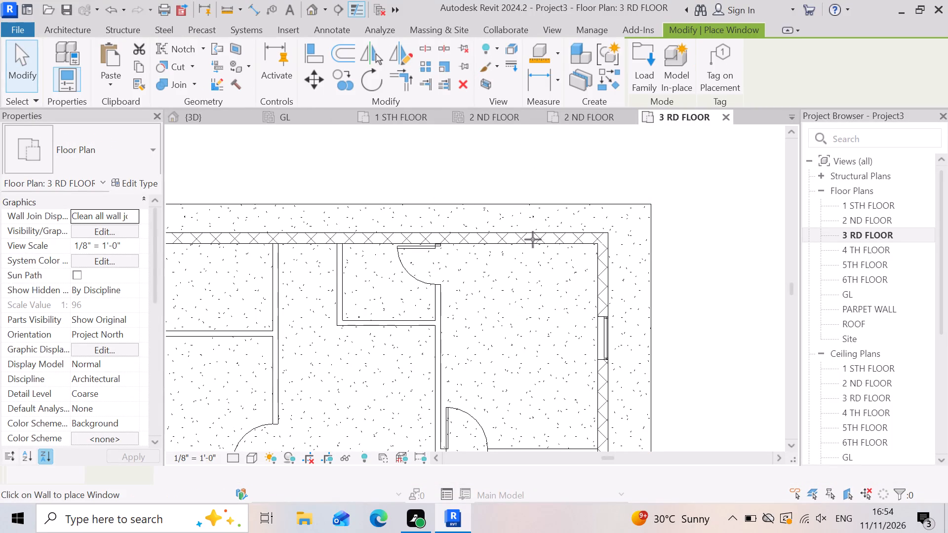
click(519, 234)
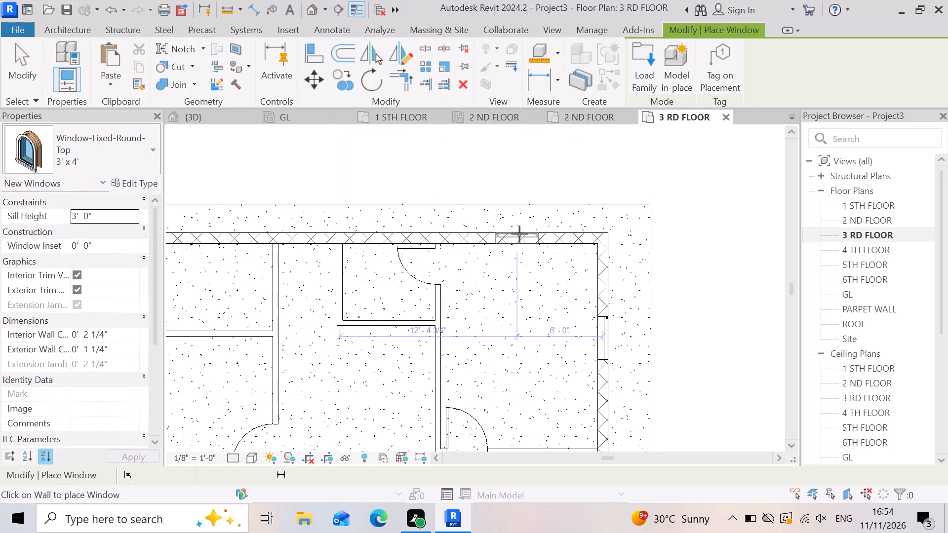
scroll(588, 279, down, 5)
scroll(616, 316, down, 4)
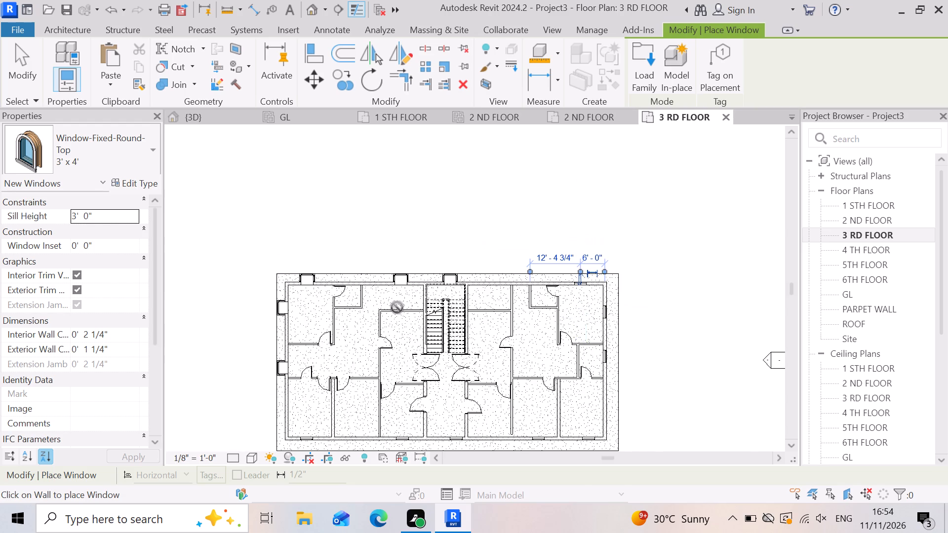
scroll(409, 274, up, 11)
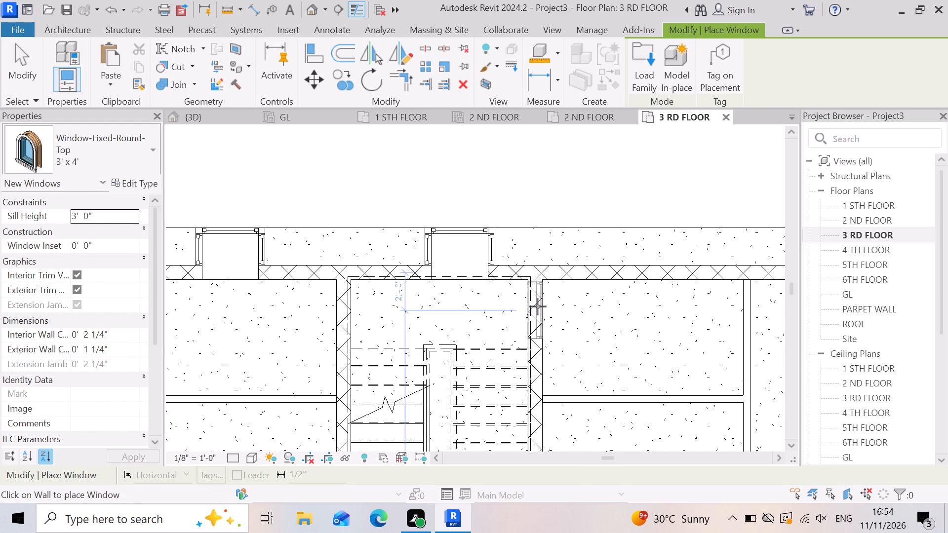
key(Escape)
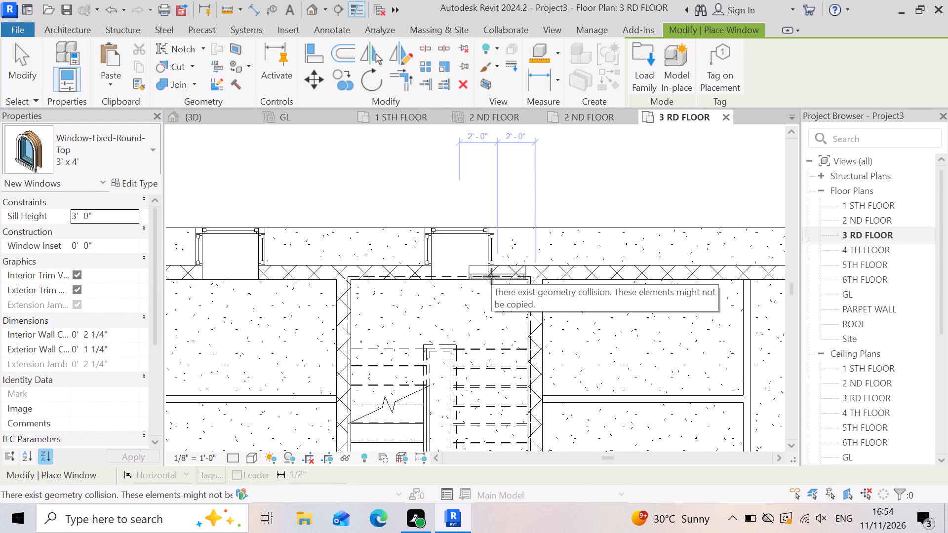
key(Escape)
Replace the stairwell's north-wall bay window with a Window-Fixed-Round-Top 3' x 4', 4'-6" from the stairwell's east wall.
click(488, 251)
key(Delete)
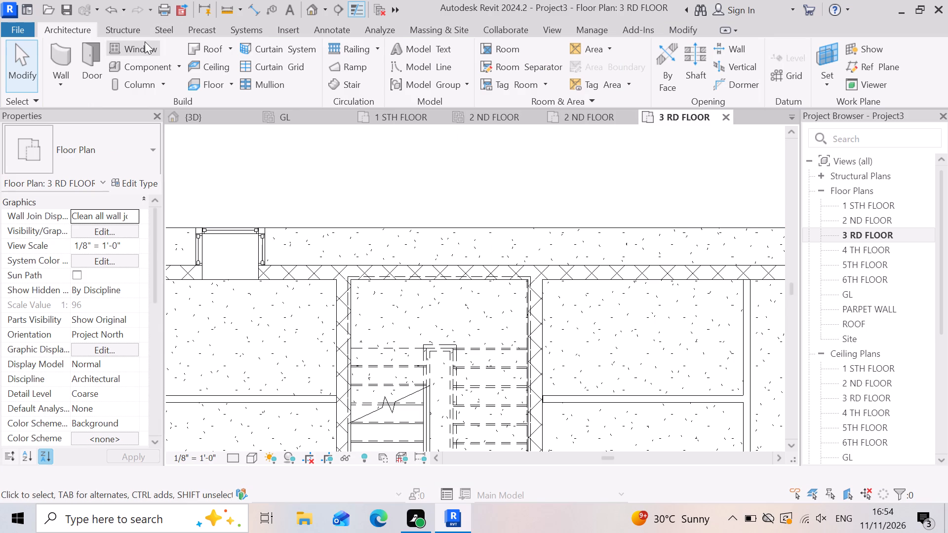
click(145, 41)
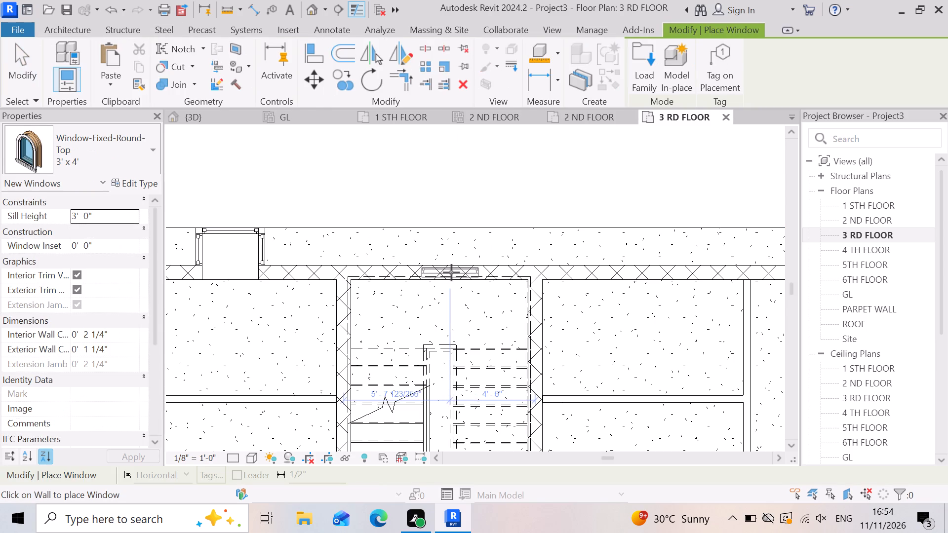
click(451, 272)
scroll(580, 297, down, 5)
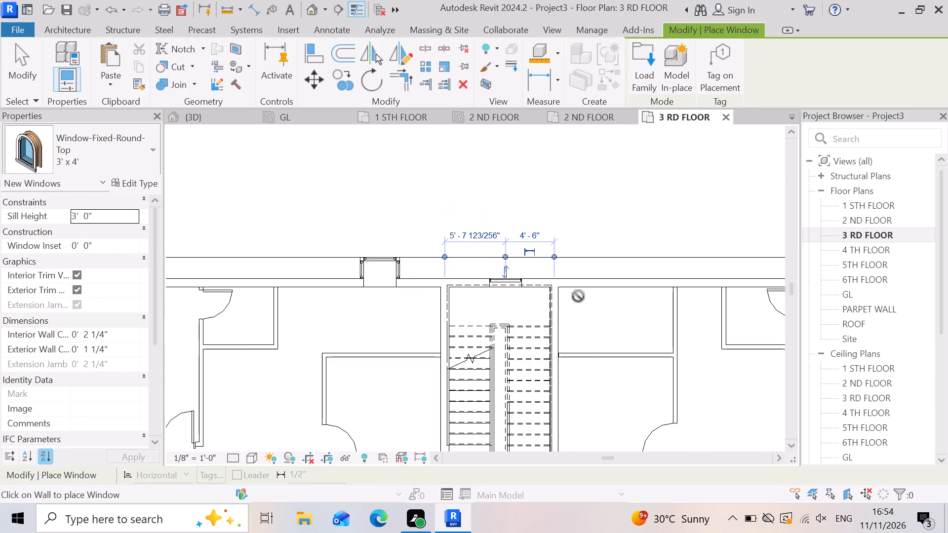
key(Escape)
scroll(397, 293, up, 3)
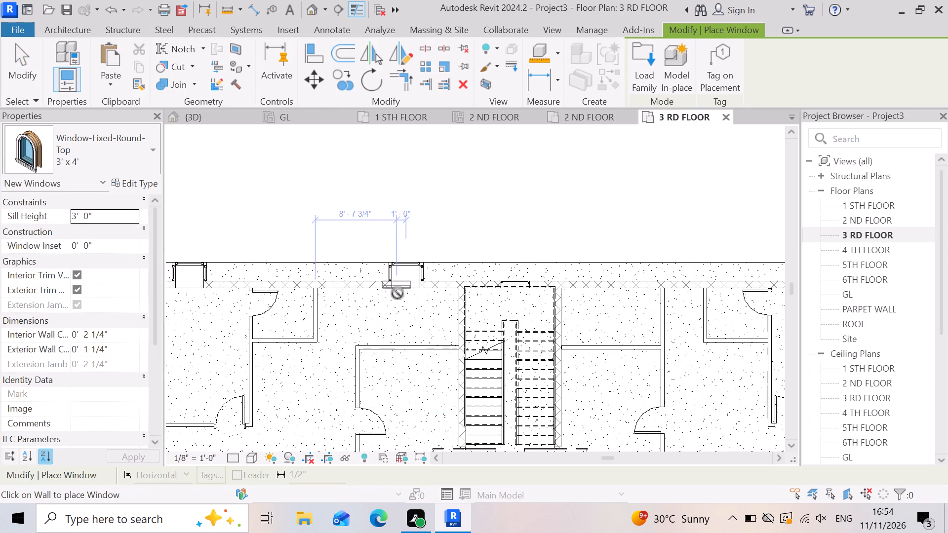
key(Escape)
Replace the north-wall bay window just west of the stairwell with a Window-Fixed-Round-Top 3' x 4', 5'-0" from the stairwell's west wall.
click(426, 243)
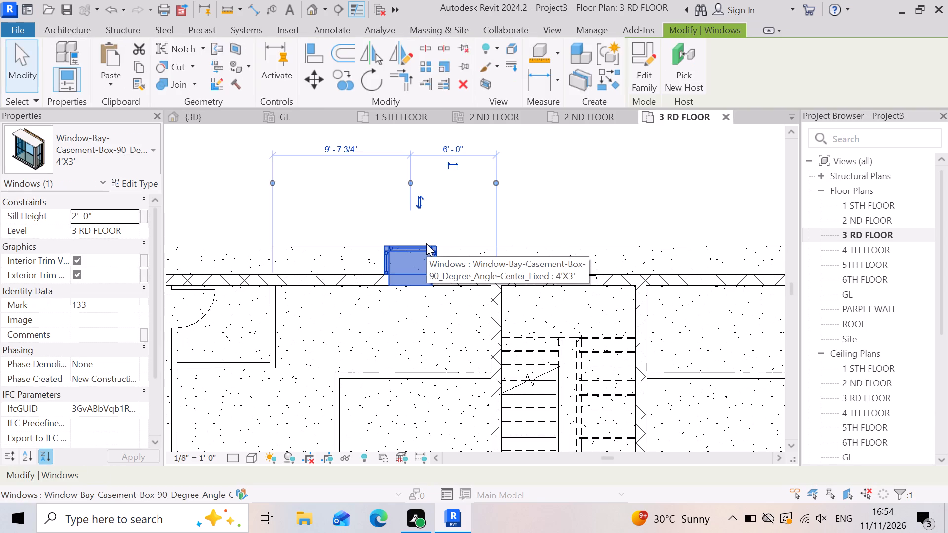
key(Delete)
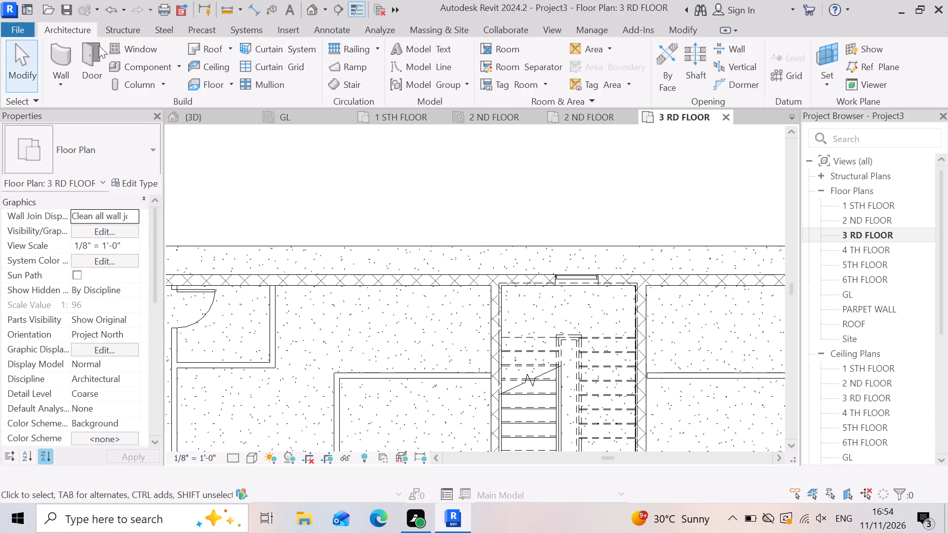
click(144, 55)
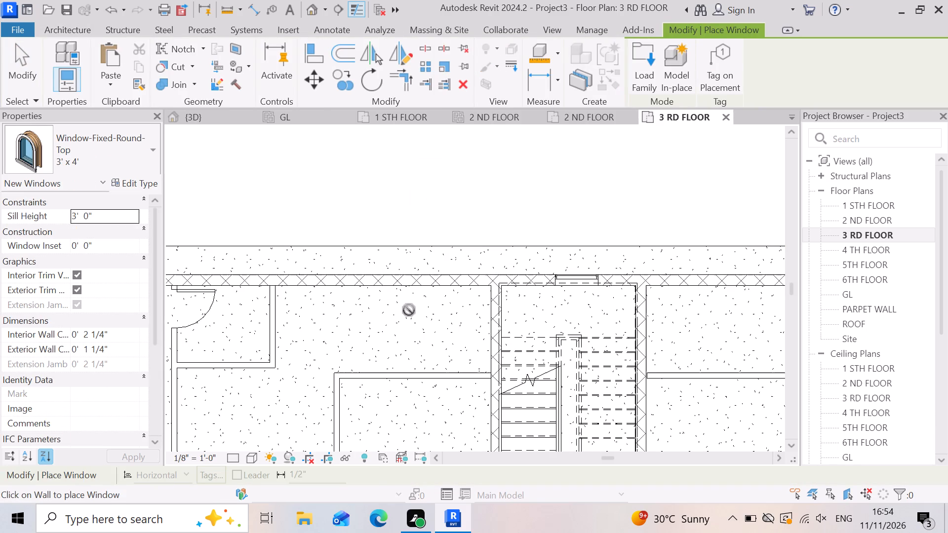
scroll(404, 282, up, 2)
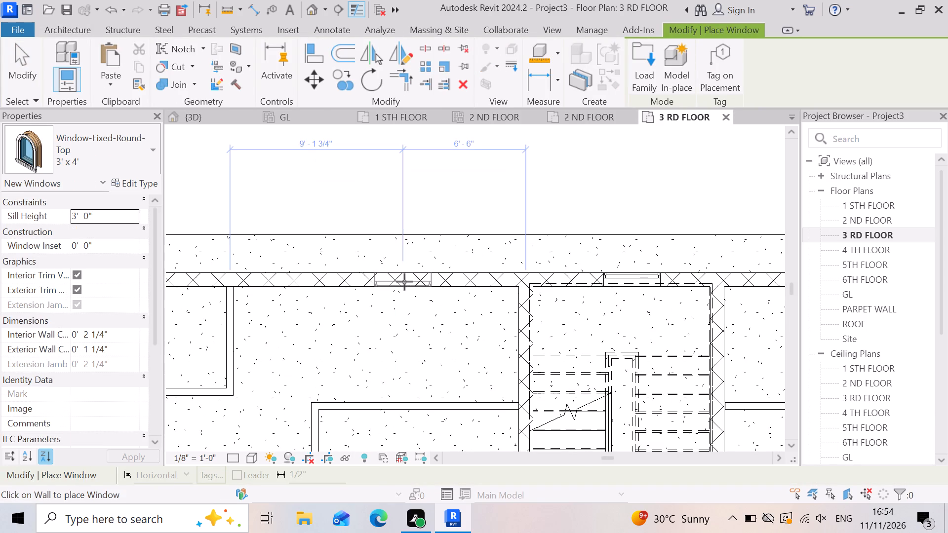
click(394, 283)
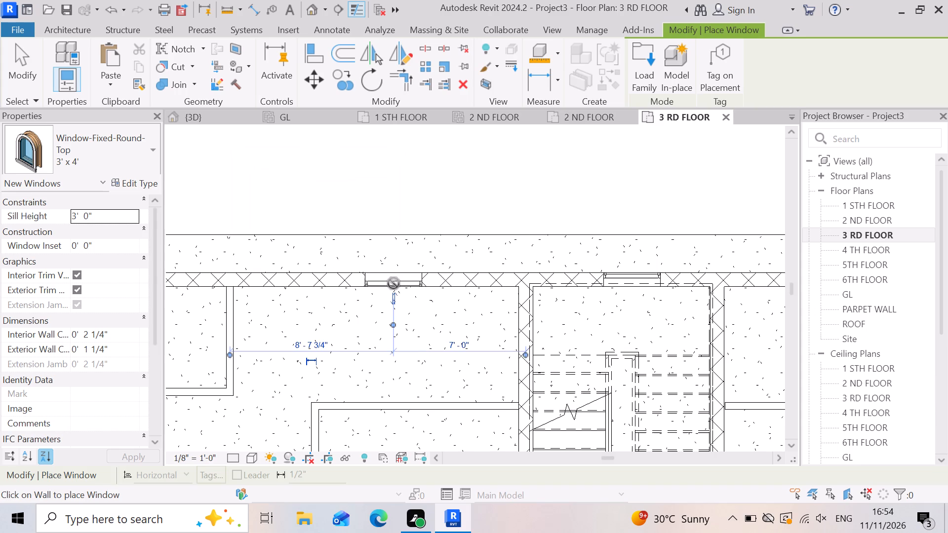
scroll(489, 261, down, 4)
scroll(426, 276, up, 2)
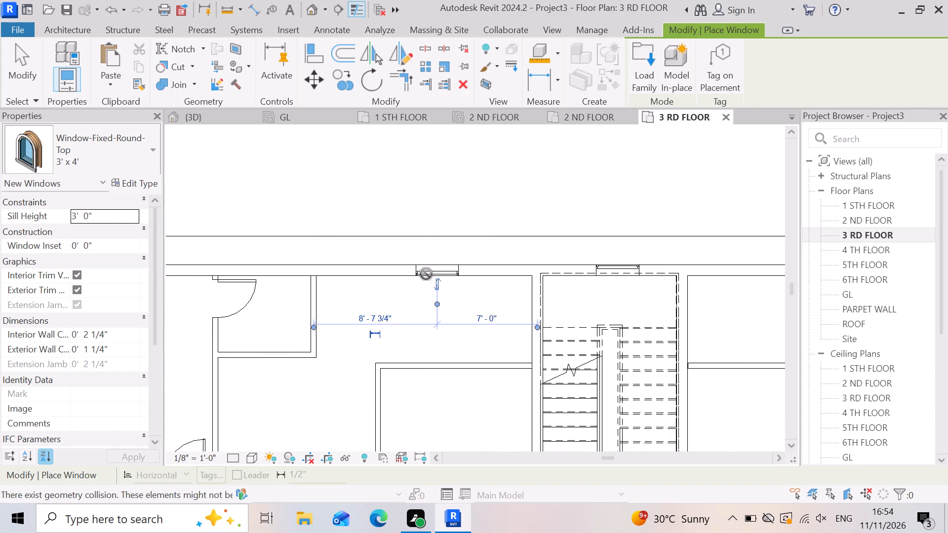
key(ctrl+z)
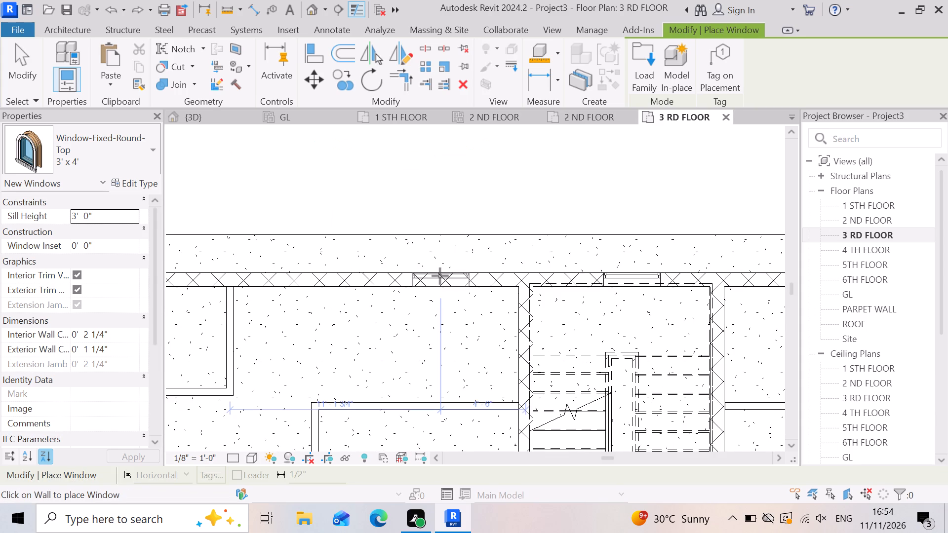
click(434, 275)
scroll(499, 280, down, 7)
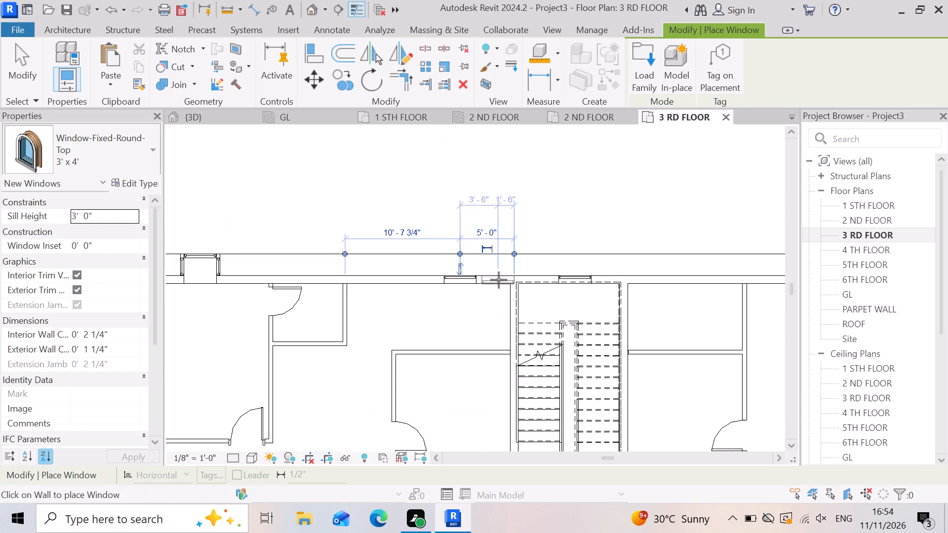
scroll(499, 280, down, 2)
scroll(552, 320, down, 3)
scroll(379, 311, up, 2)
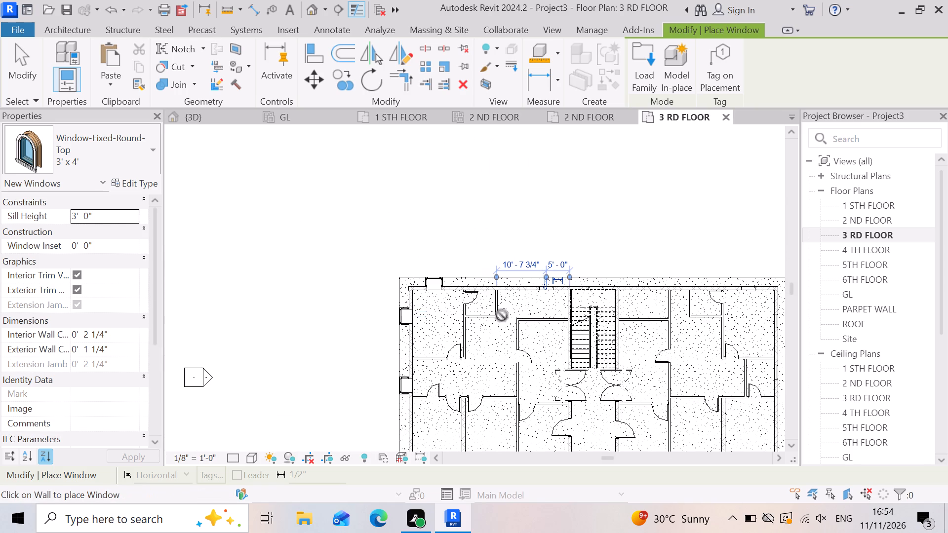
key(Escape)
key(Escape)
Replace the north-wall bay window in the north-west corner room with a Window-Fixed-Round-Top 3' x 4', centred between the room's side walls.
scroll(449, 291, up, 4)
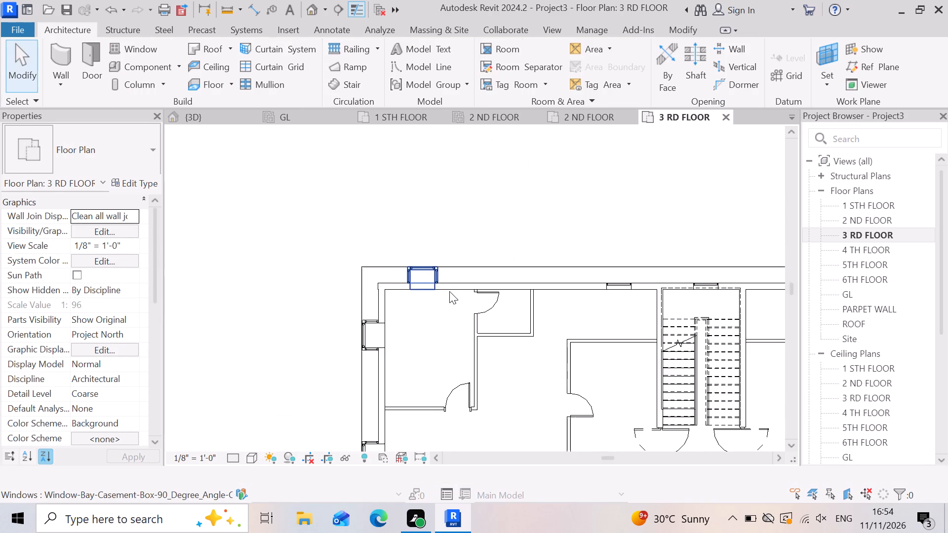
click(435, 268)
key(Delete)
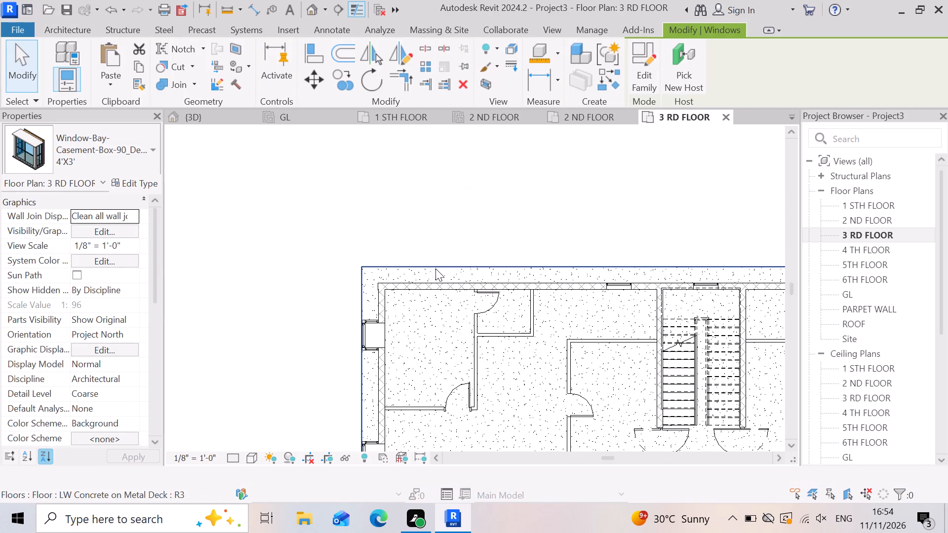
click(130, 54)
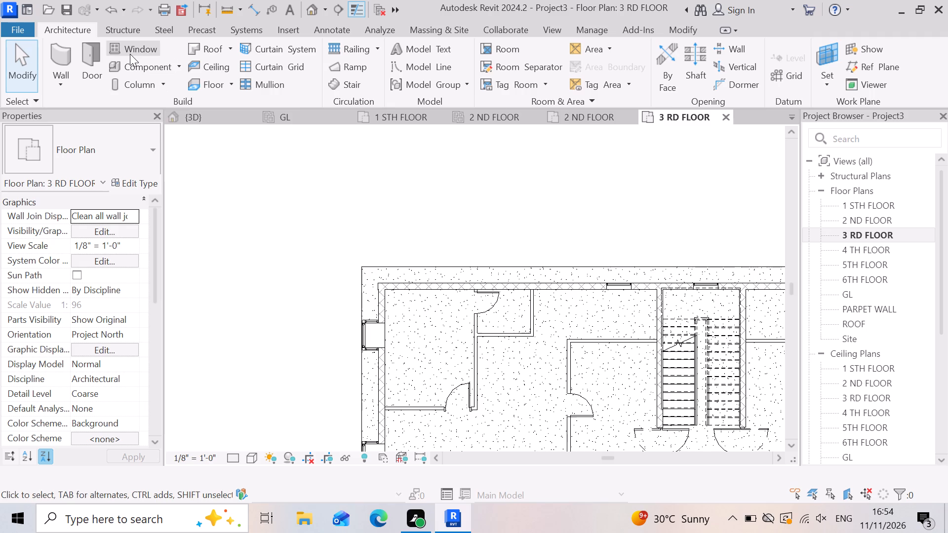
click(430, 285)
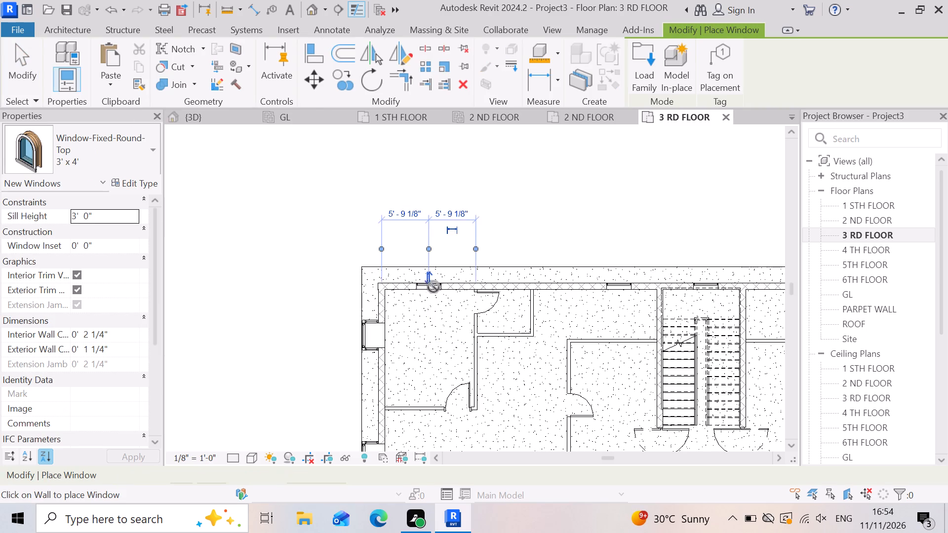
scroll(436, 285, down, 5)
scroll(373, 355, up, 3)
key(Escape)
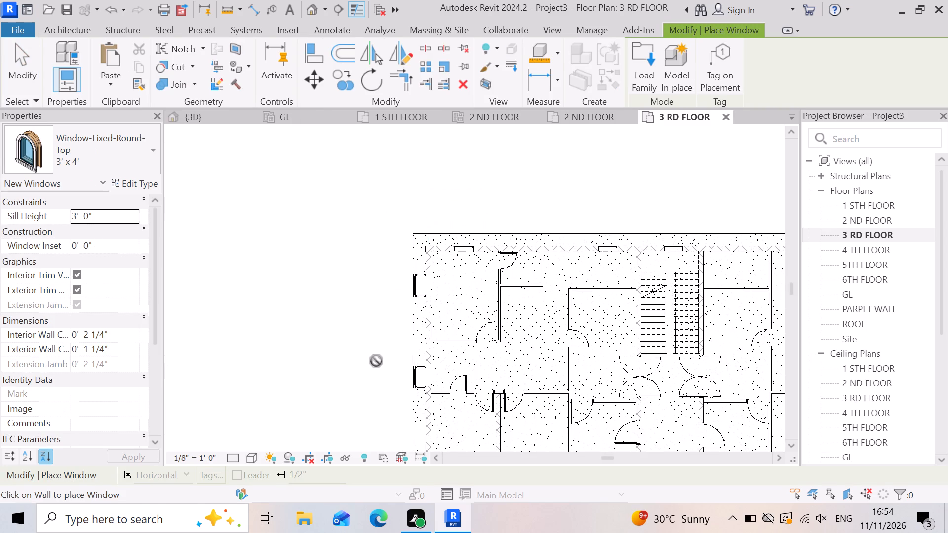
scroll(423, 315, up, 4)
key(Escape)
Replace the west-wall bay window in the north-west corner room with a Window-Fixed-Round-Top 3' x 4', 7'-5 5/8" from the north wall.
scroll(425, 290, up, 2)
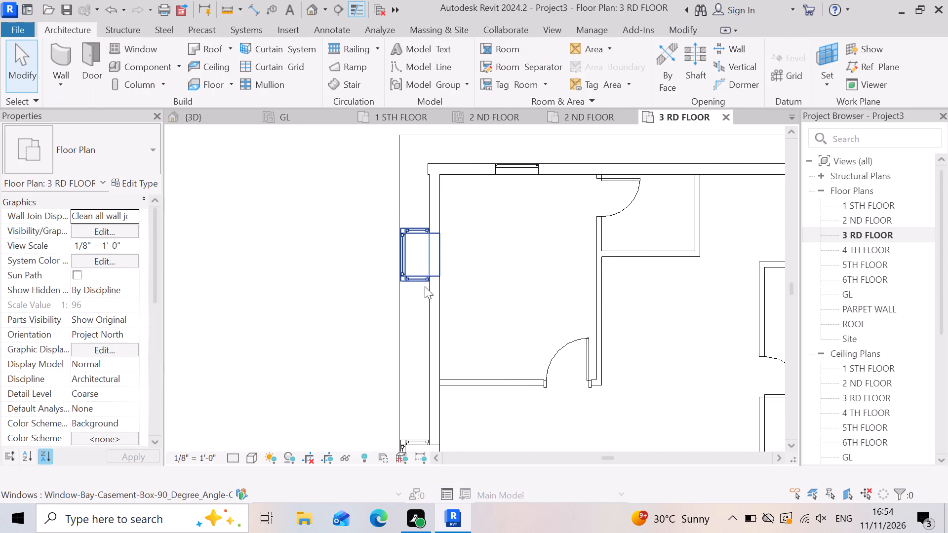
click(414, 275)
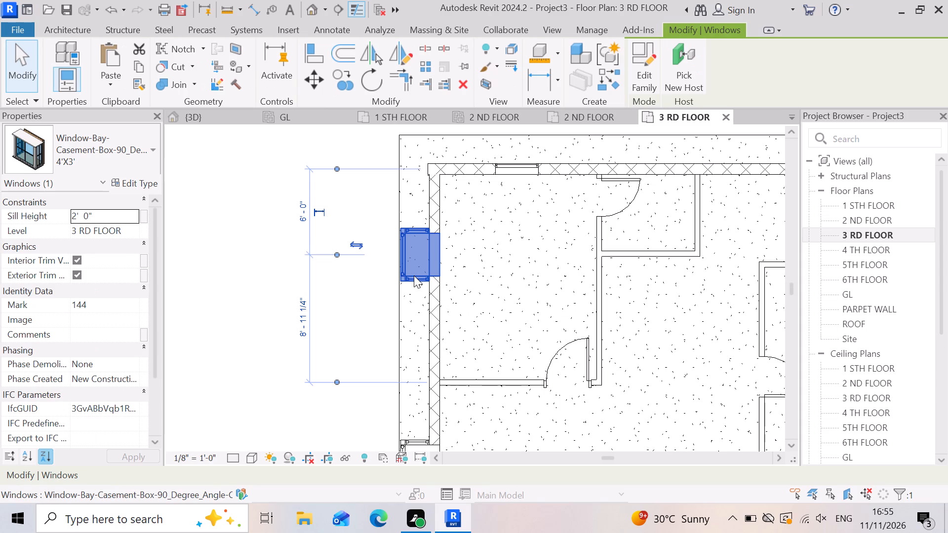
scroll(468, 240, up, 3)
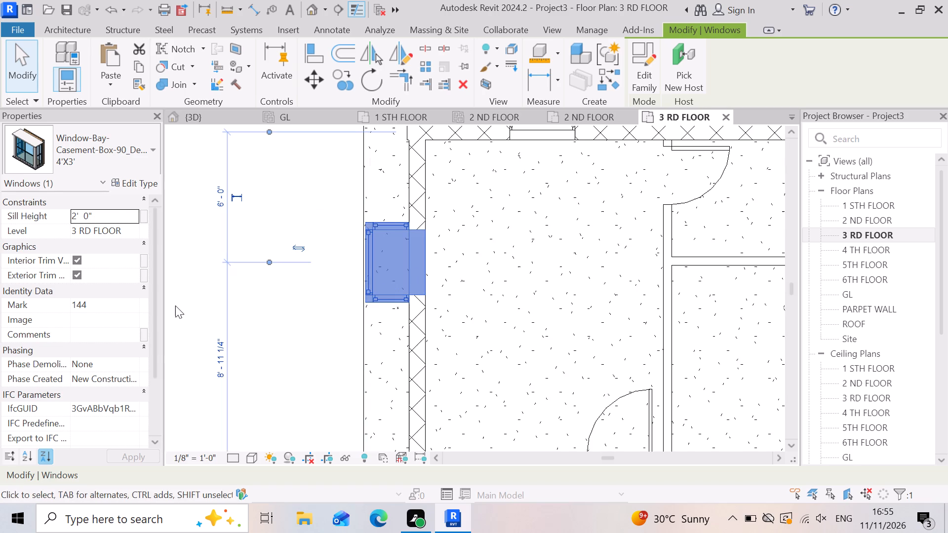
key(Delete)
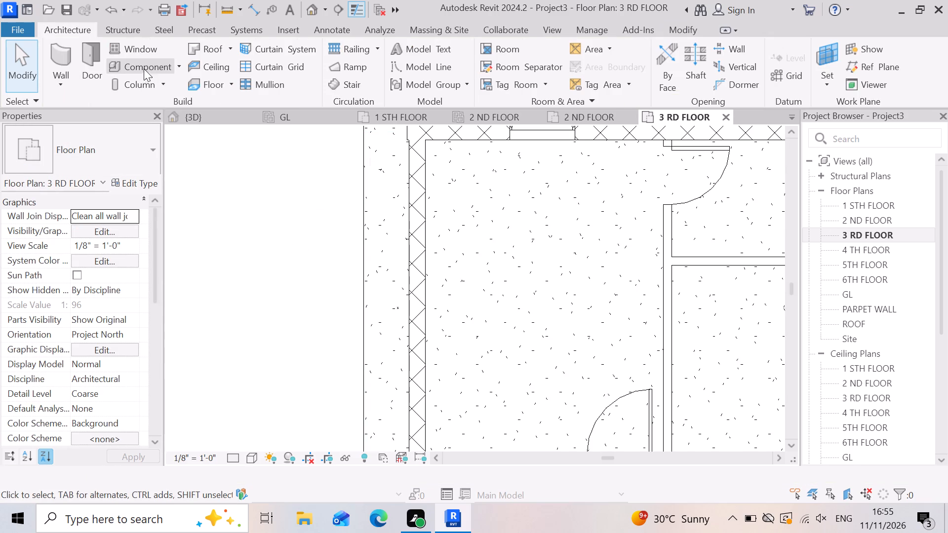
click(135, 51)
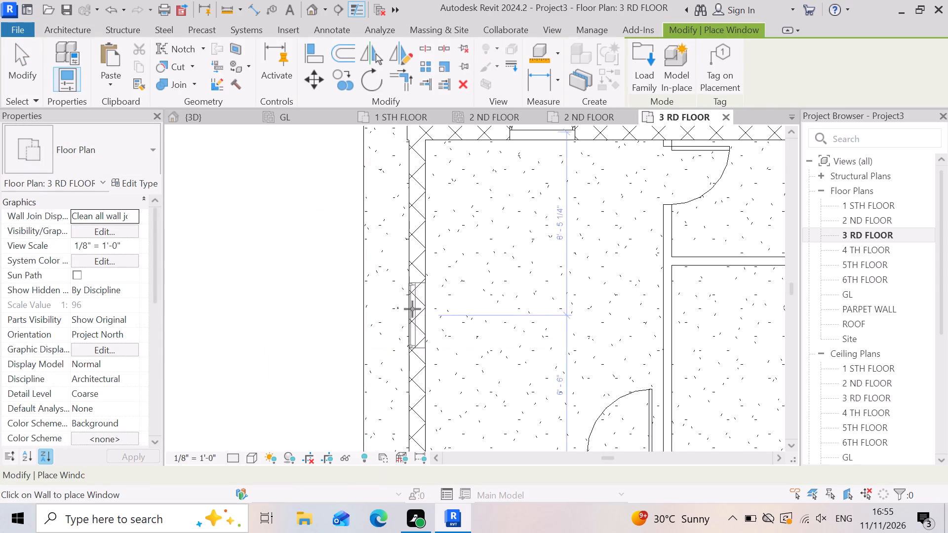
click(404, 295)
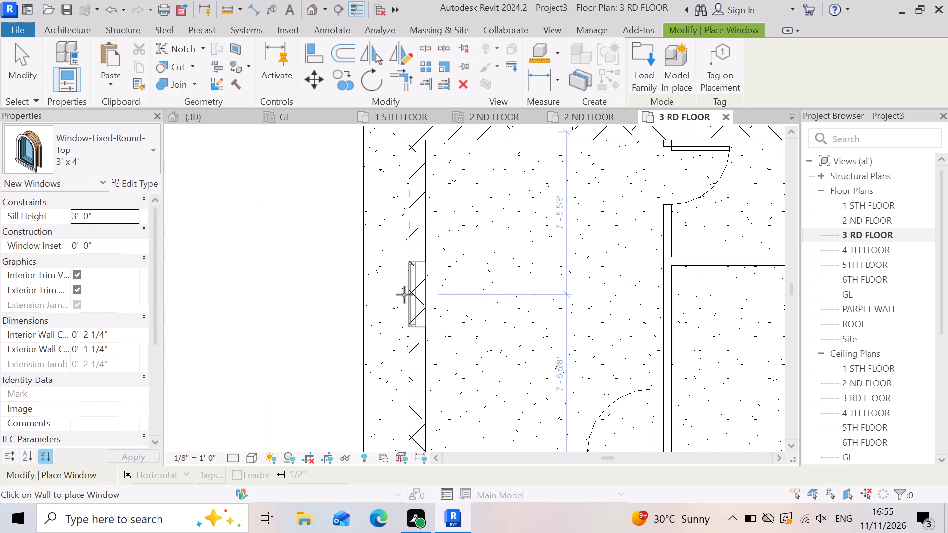
scroll(424, 267, down, 8)
scroll(407, 393, up, 2)
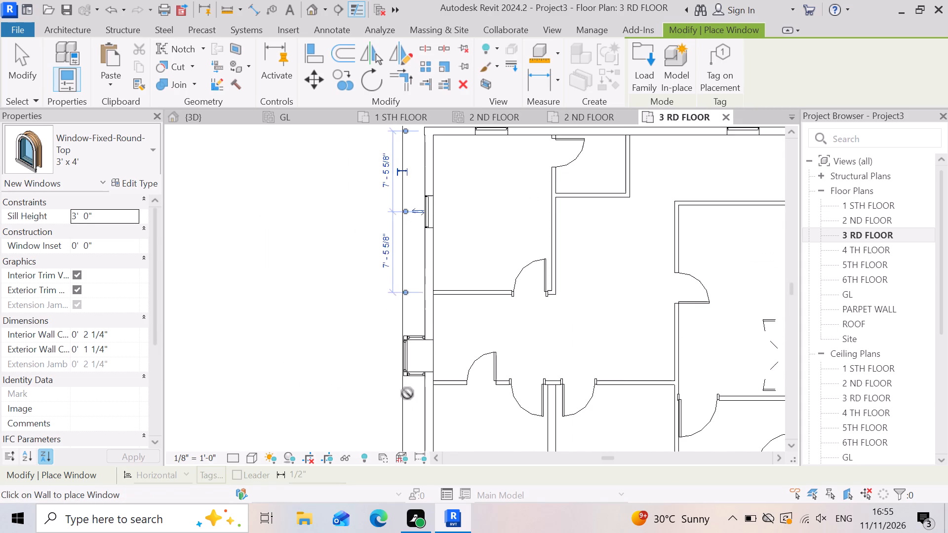
scroll(407, 393, up, 3)
key(Escape)
key(Escape)
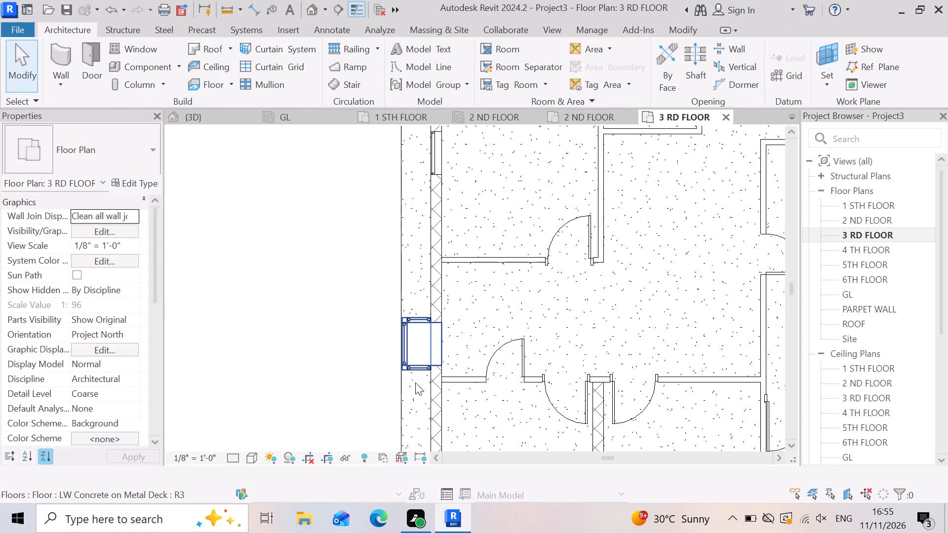
Replace the remaining west-wall bay window with a Window-Fixed-Round-Top 3' x 4', 2'-6" from the partition to its south.
click(422, 367)
key(Delete)
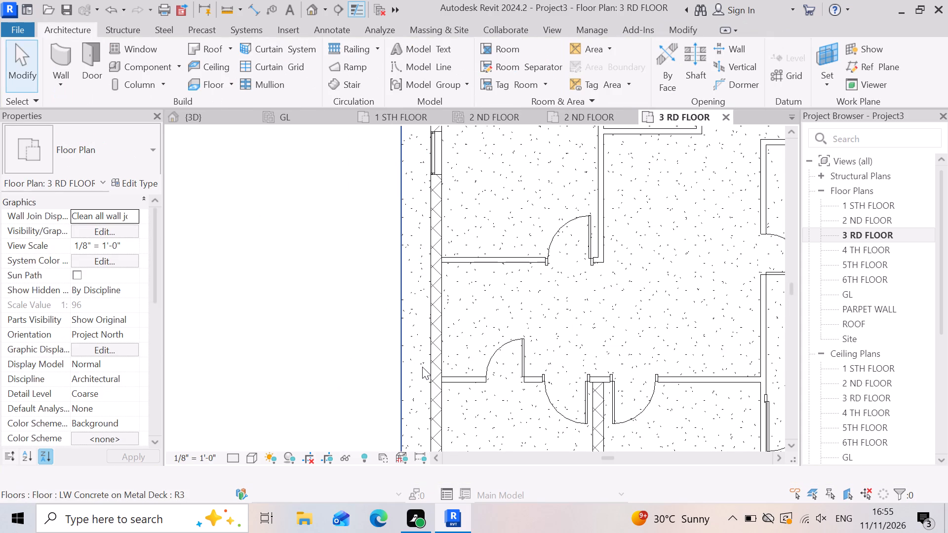
click(126, 48)
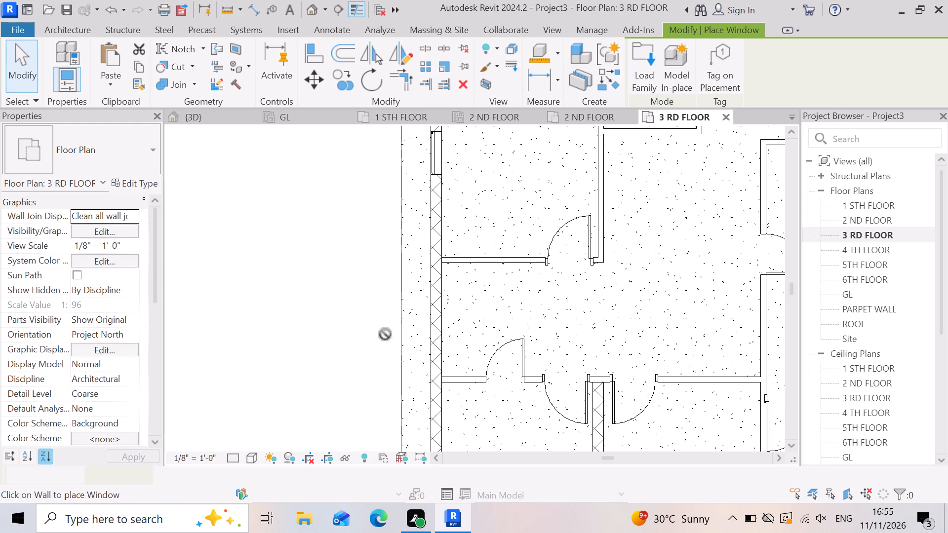
click(430, 344)
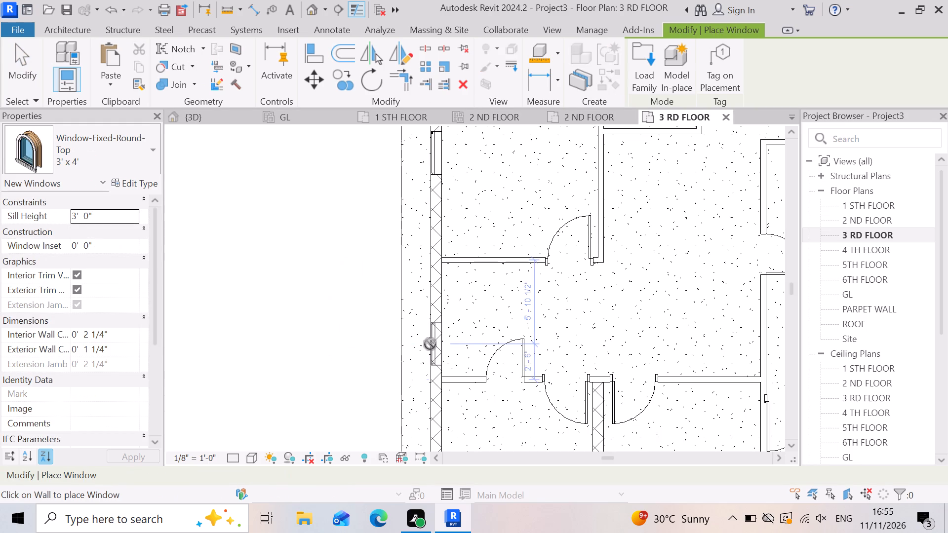
In the 3D view, nudge the west wall's northern round-top window north to about 6'-3 5/8" from the north wall, aligning it with the bay windows below.
scroll(457, 335, down, 9)
scroll(526, 347, down, 3)
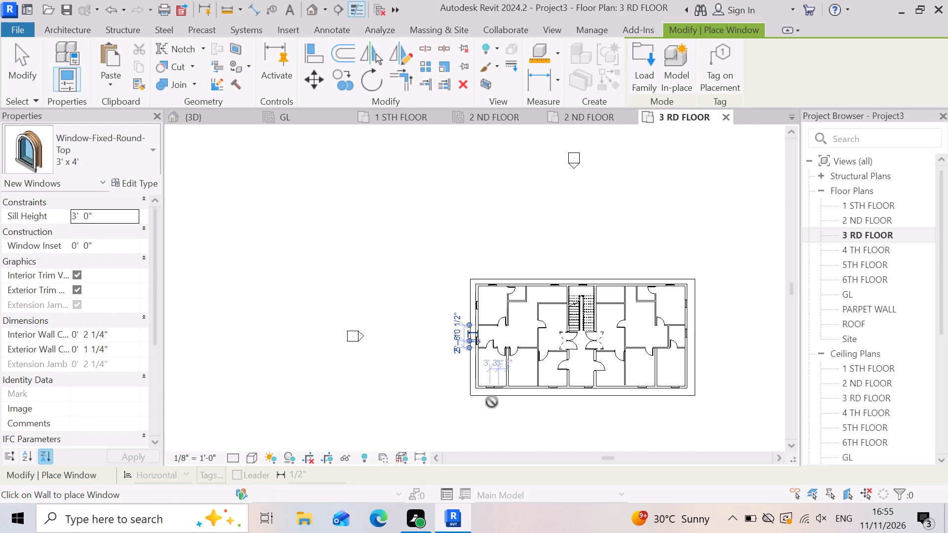
scroll(492, 402, up, 3)
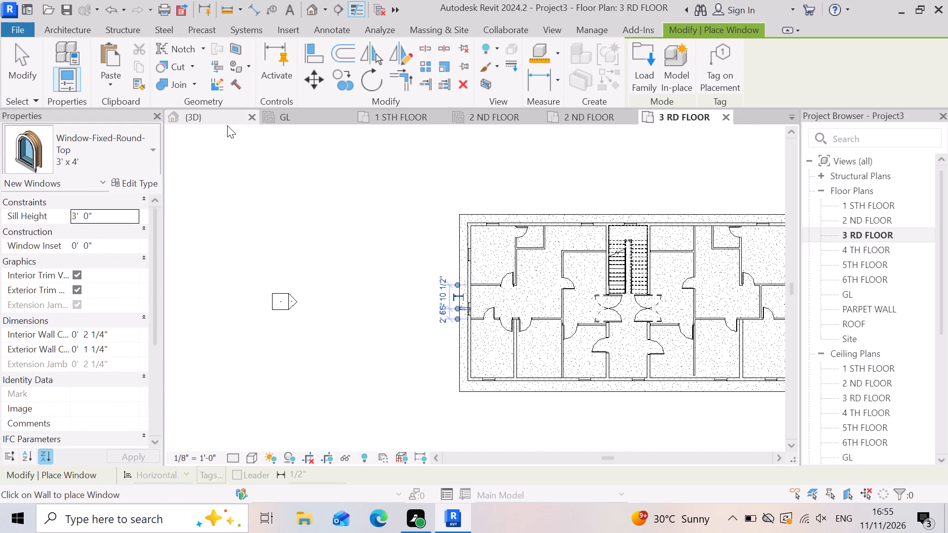
click(225, 118)
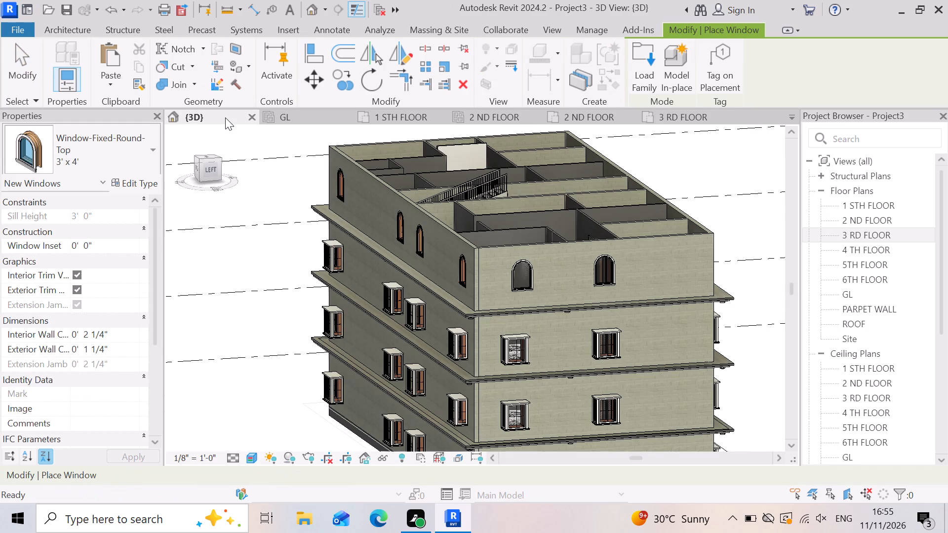
scroll(461, 363, up, 3)
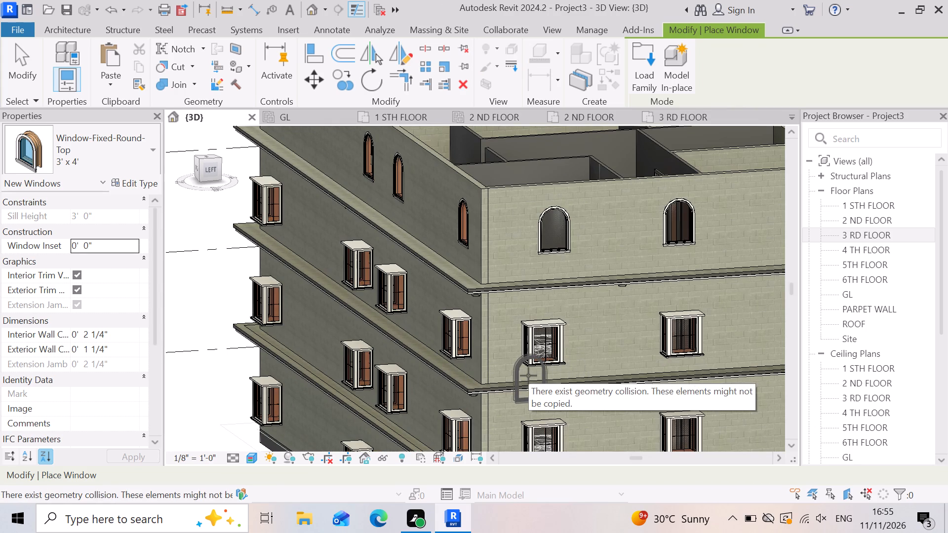
key(Escape)
scroll(589, 282, up, 3)
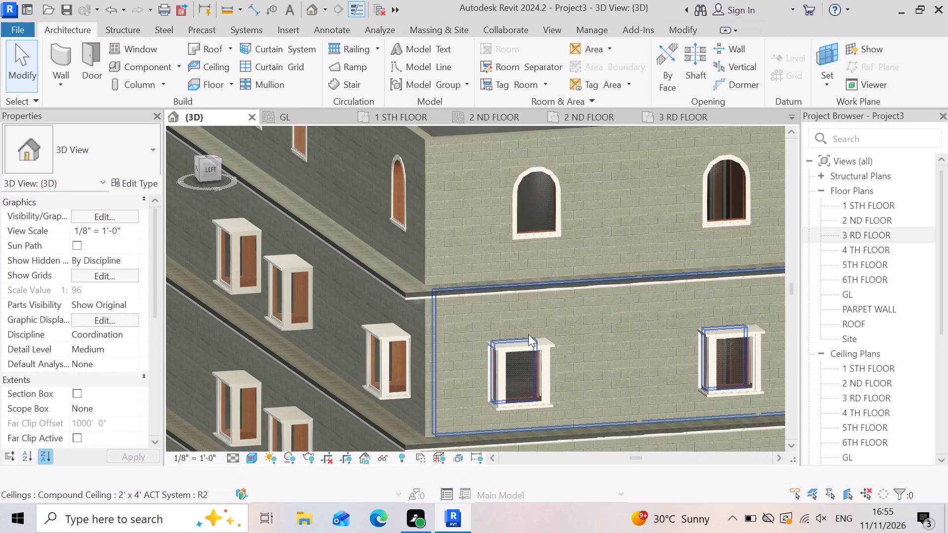
click(539, 236)
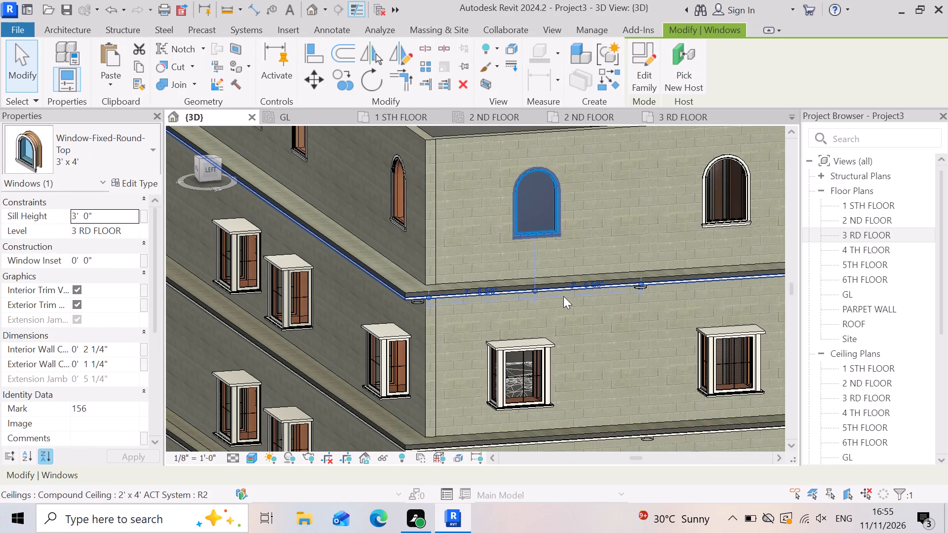
key(Left)
key(Left)
key(Left)
key(Left)
key(Left)
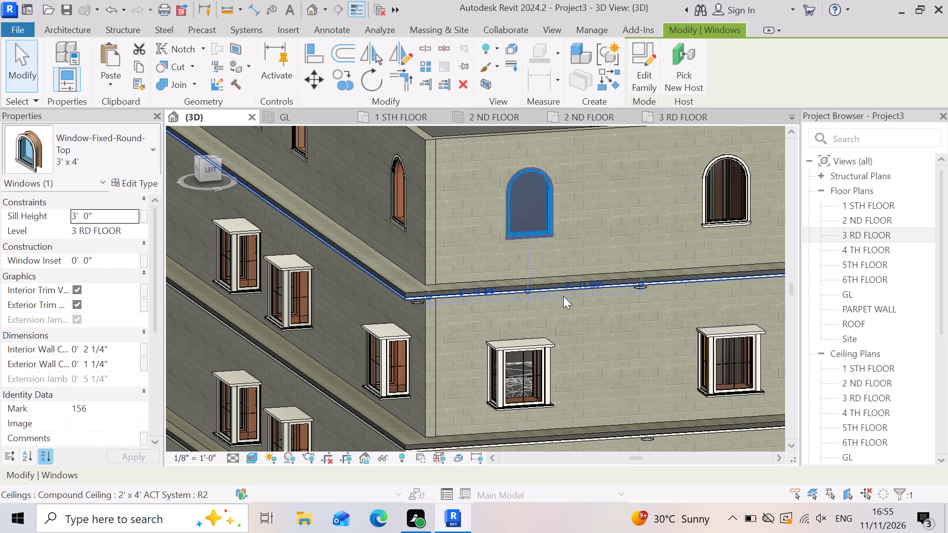
key(Left)
key(Left)
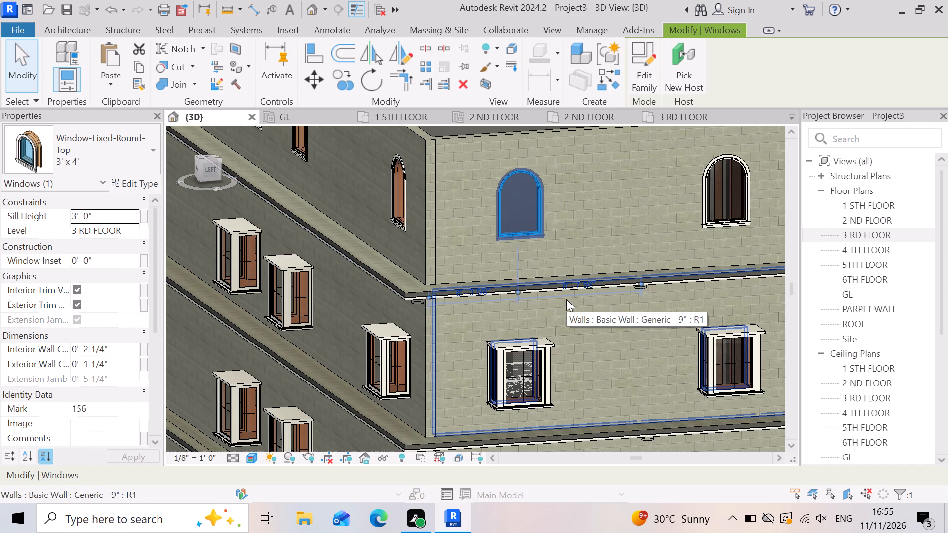
scroll(478, 260, down, 8)
click(726, 416)
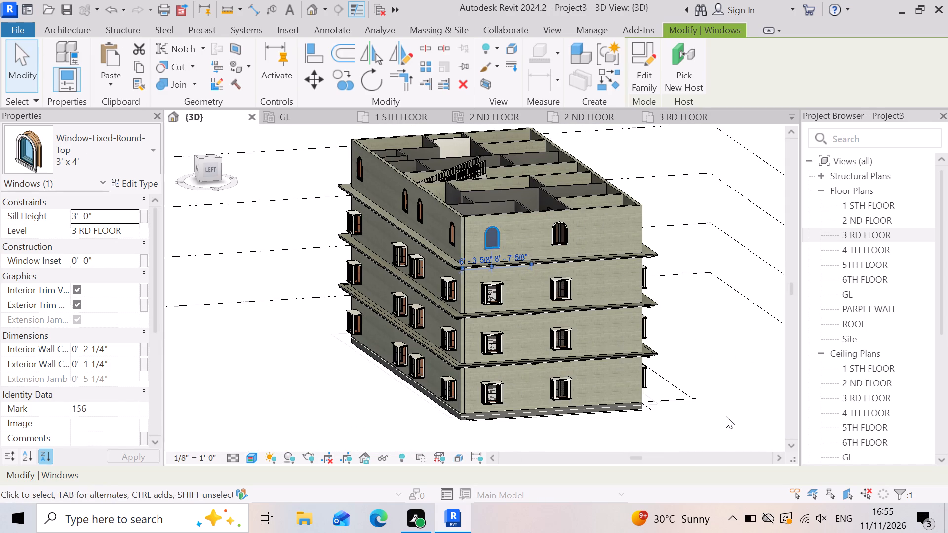
scroll(703, 409, down, 2)
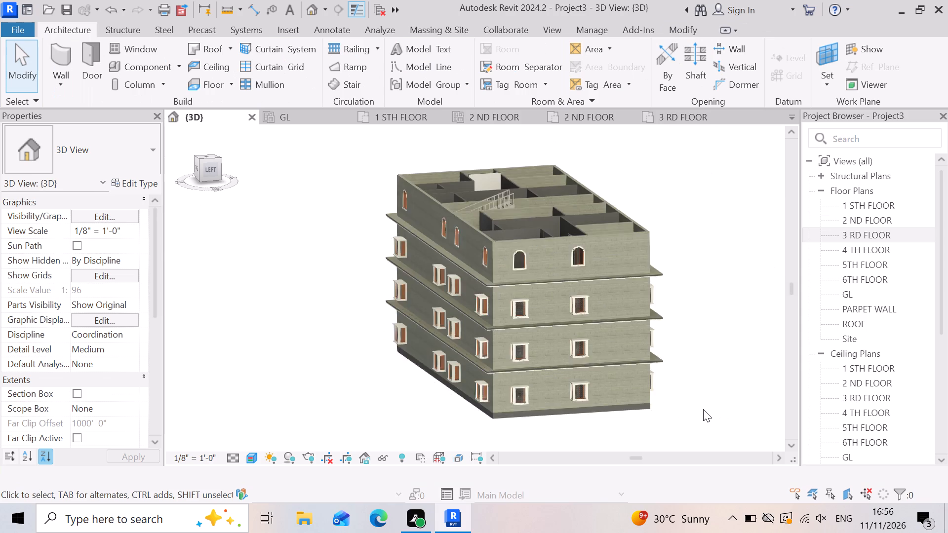
Examine the building from all sides in 3D, checking the top storey's round-top windows against the bay windows below.
scroll(538, 429, down, 1)
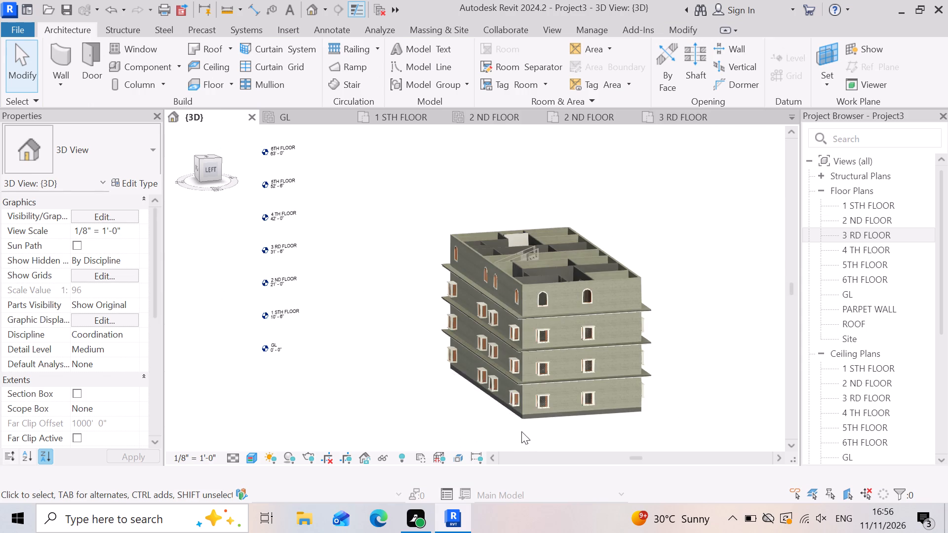
shift+middle_drag(549, 424, 568, 407)
shift+right_drag(549, 420, 568, 407)
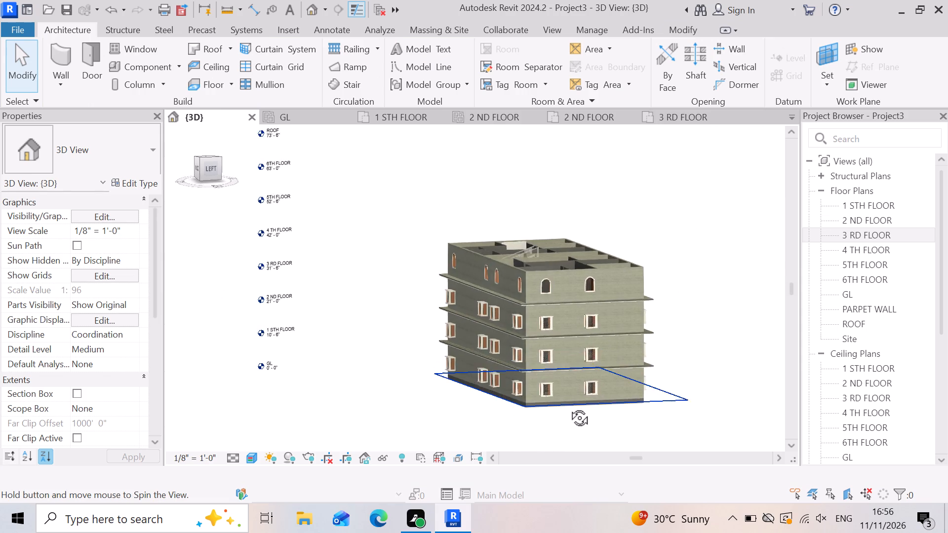
shift+middle_drag(568, 407, 666, 416)
shift+right_drag(568, 407, 666, 416)
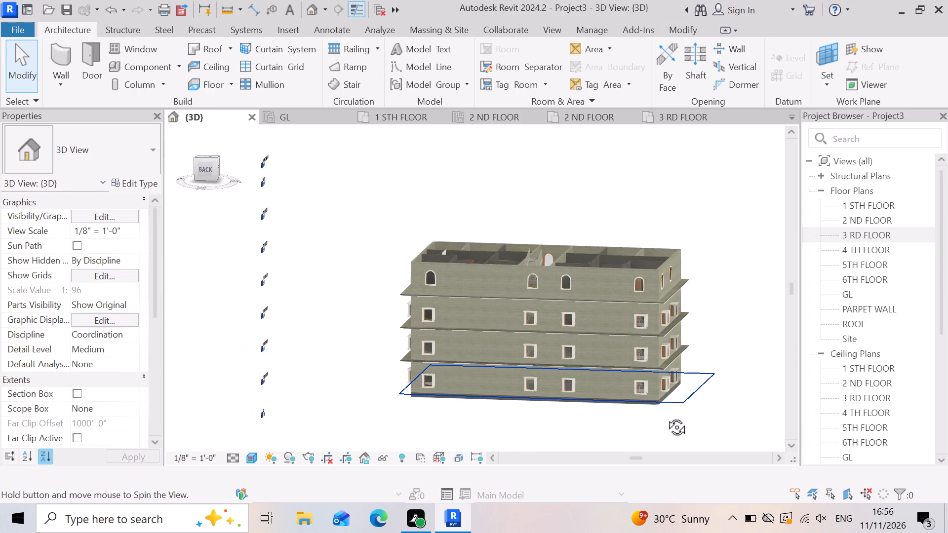
shift+middle_drag(666, 416, 685, 423)
shift+right_drag(666, 416, 700, 425)
shift+middle_click(700, 425)
shift+right_click(700, 425)
shift+right_drag(700, 425, 429, 402)
shift+middle_drag(700, 425, 669, 421)
shift+middle_drag(658, 419, 641, 415)
shift+middle_drag(640, 415, 429, 402)
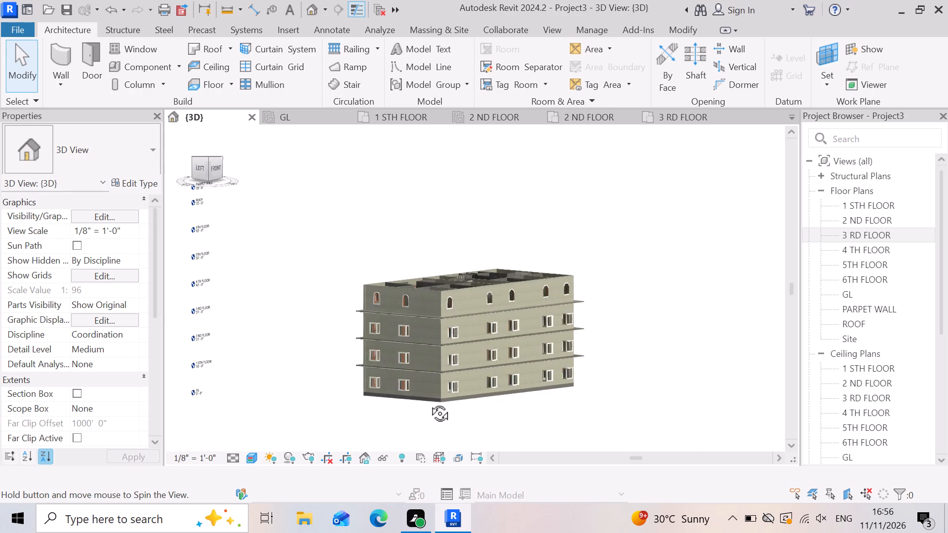
shift+right_drag(429, 402, 547, 411)
shift+middle_drag(429, 402, 547, 411)
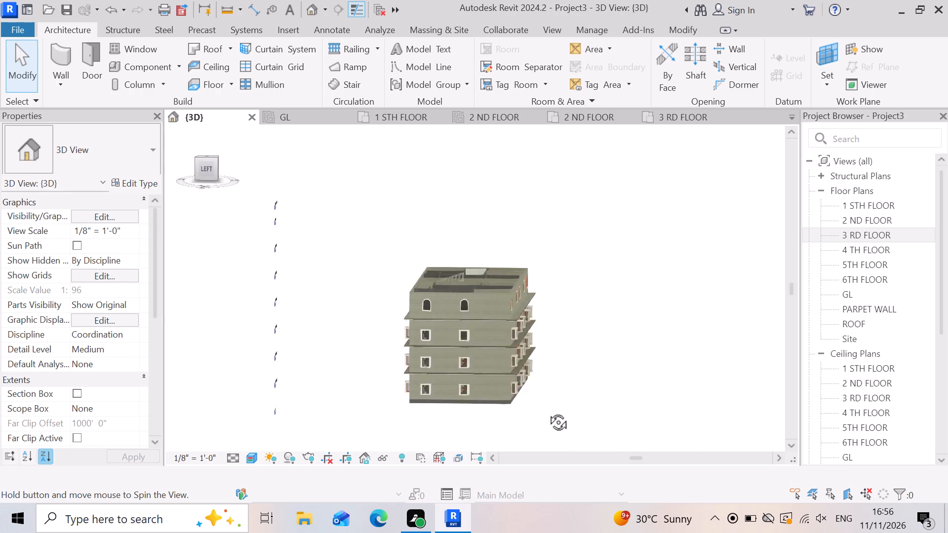
shift+middle_drag(547, 411, 650, 422)
shift+right_drag(547, 411, 650, 422)
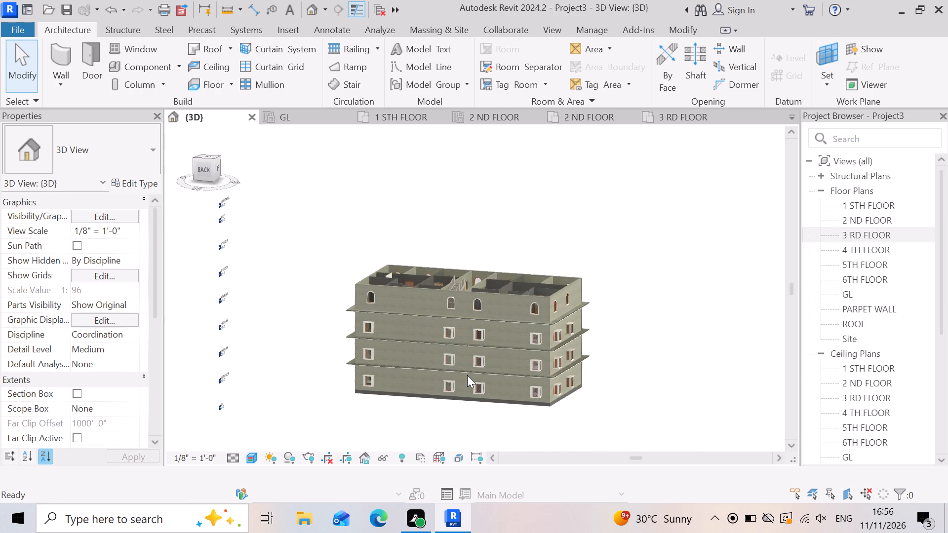
Inspect the back facade up close, checking the lower storeys' bay windows and the projecting slab and ceiling edges between storeys.
scroll(465, 374, up, 6)
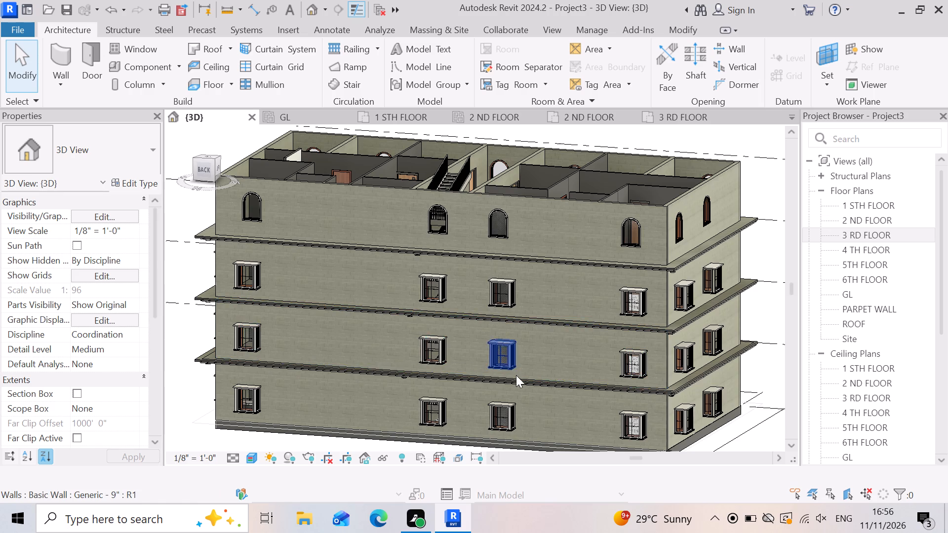
scroll(485, 371, up, 3)
scroll(400, 375, up, 2)
scroll(566, 358, down, 3)
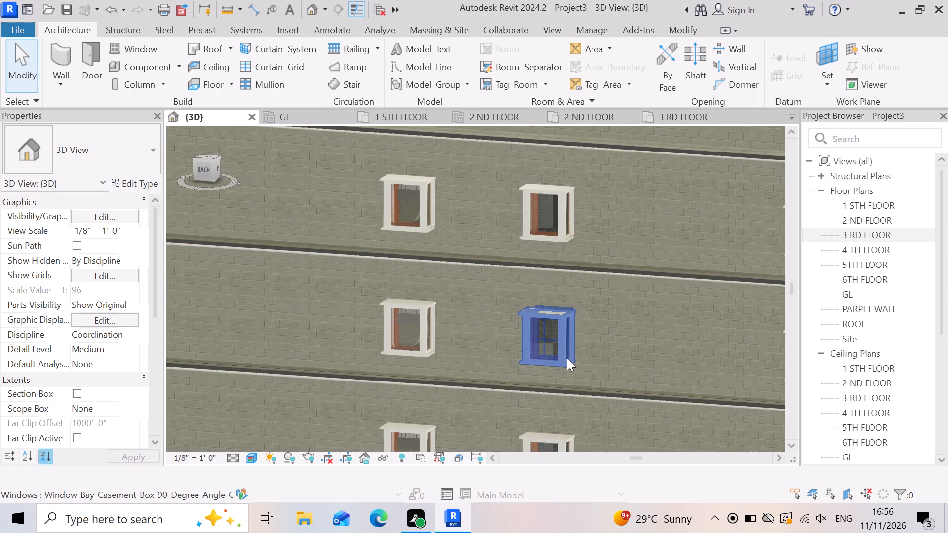
scroll(324, 367, up, 3)
scroll(503, 346, down, 3)
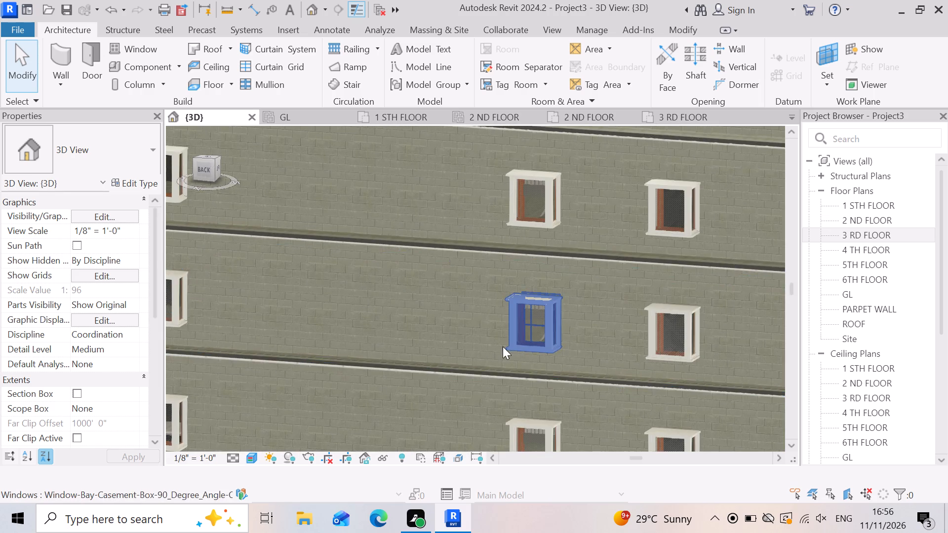
scroll(503, 346, down, 1)
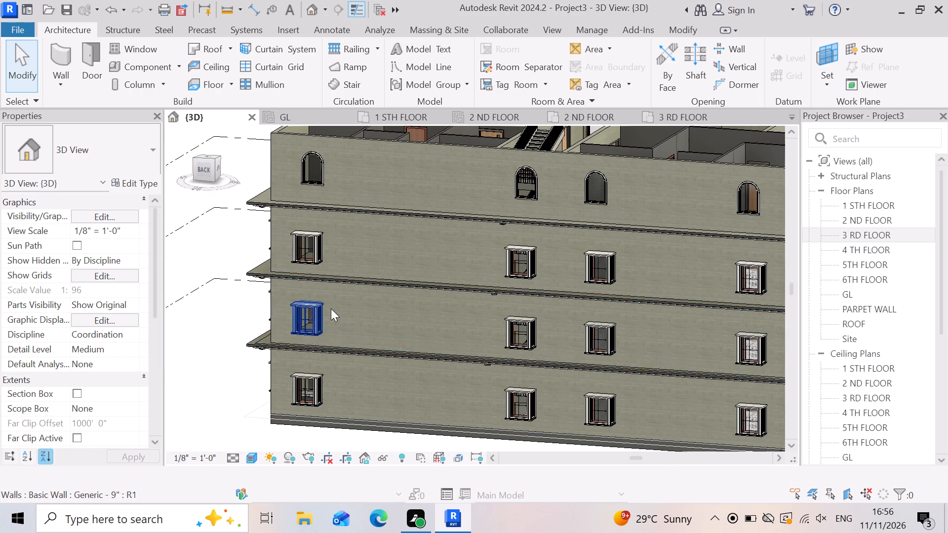
scroll(355, 327, up, 3)
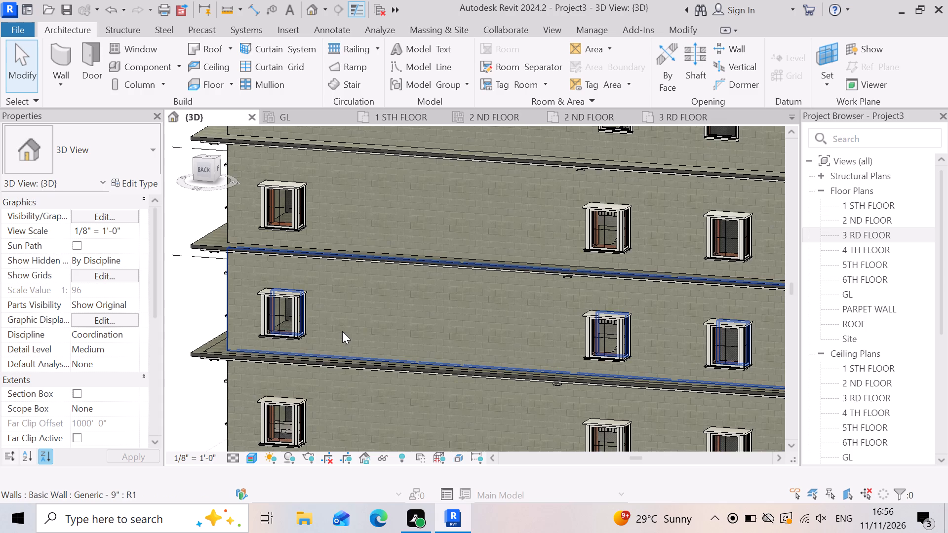
scroll(342, 331, down, 1)
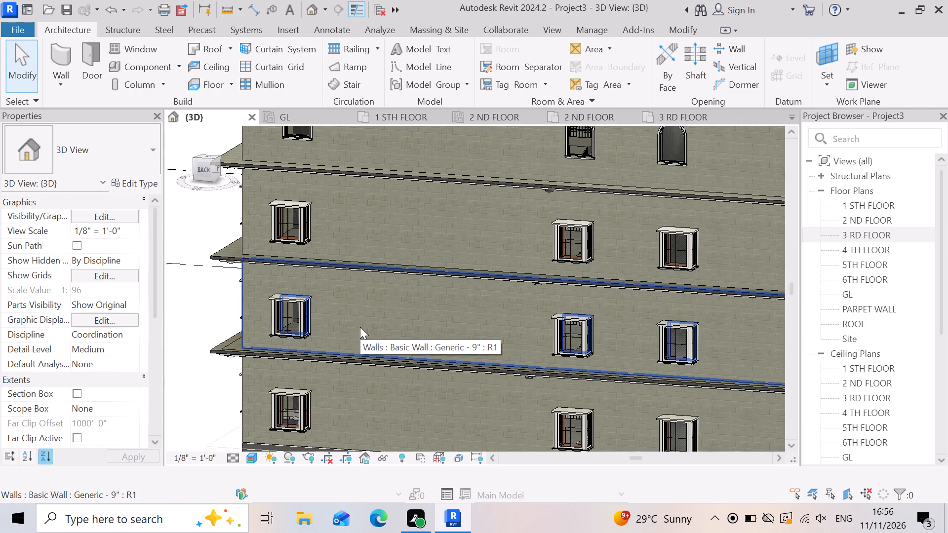
scroll(379, 374, up, 18)
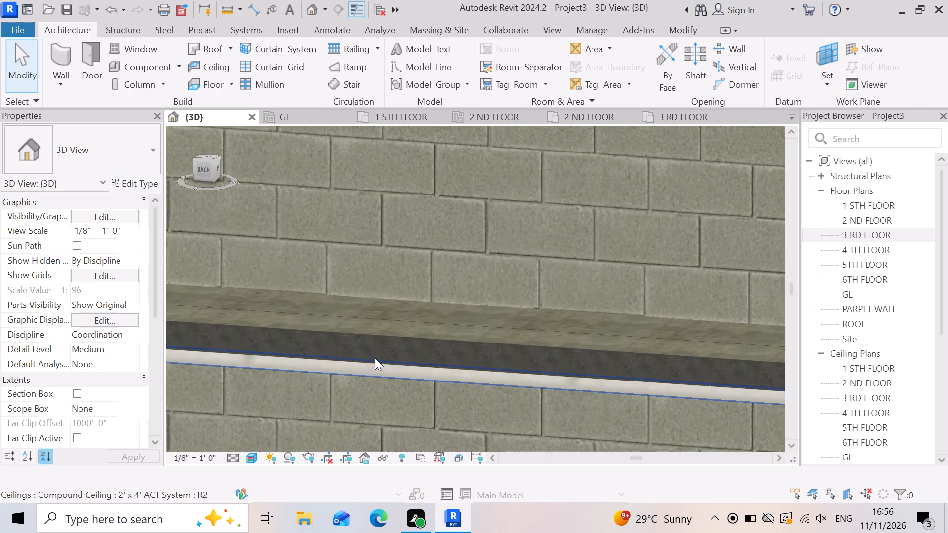
scroll(375, 358, up, 5)
scroll(404, 411, up, 6)
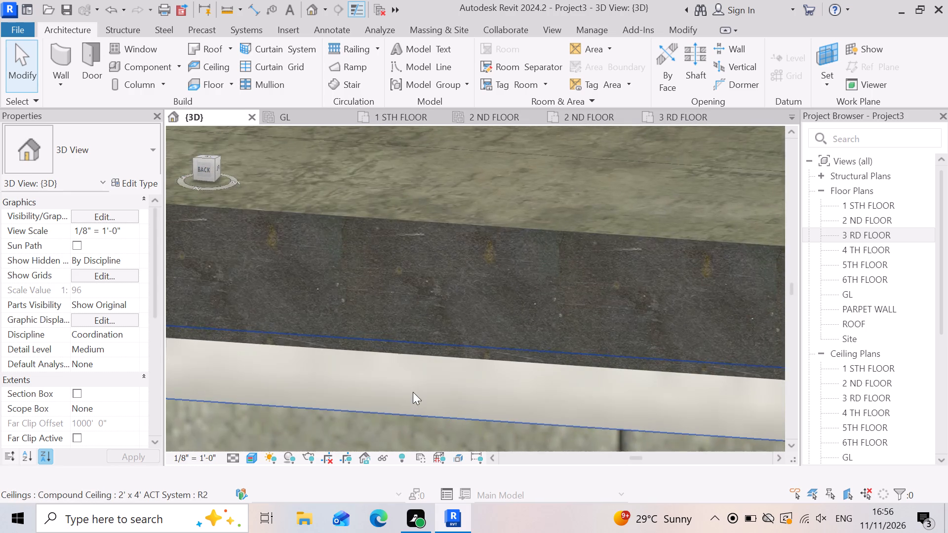
scroll(405, 349, down, 15)
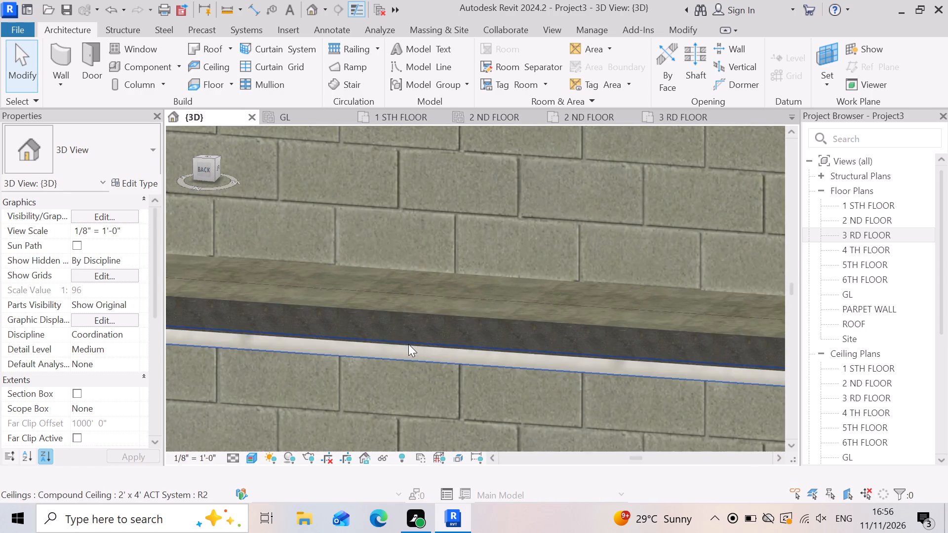
scroll(408, 344, down, 18)
scroll(405, 351, down, 3)
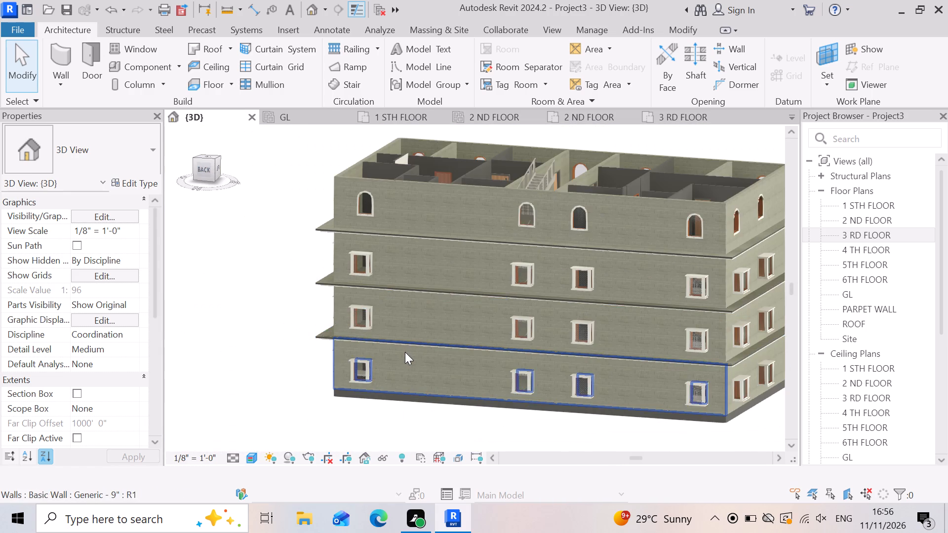
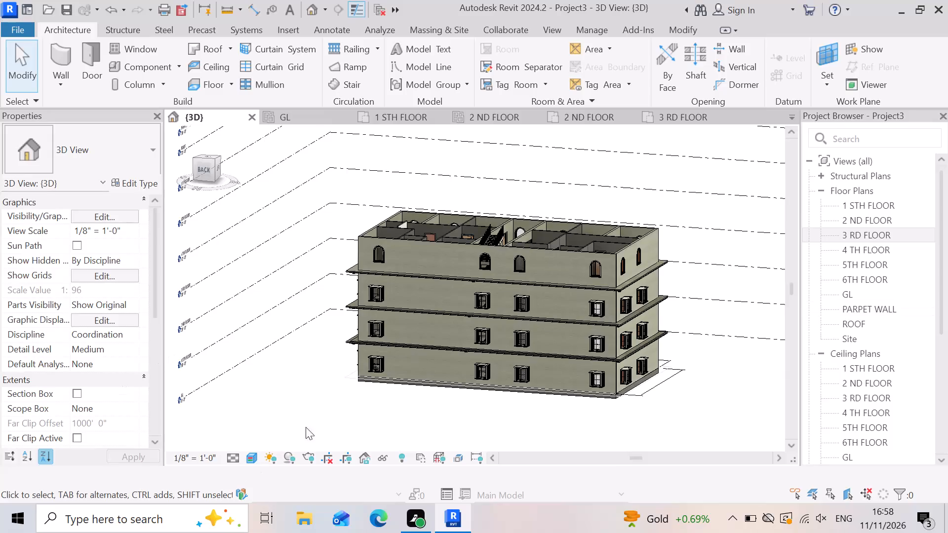
Open the North building elevation view.
scroll(445, 302, up, 3)
scroll(507, 229, up, 4)
scroll(411, 292, down, 4)
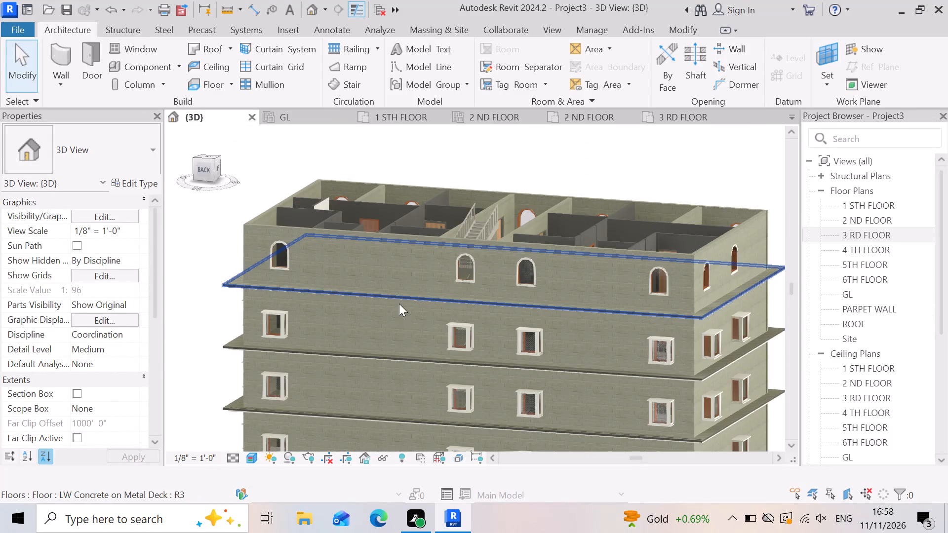
scroll(238, 314, down, 3)
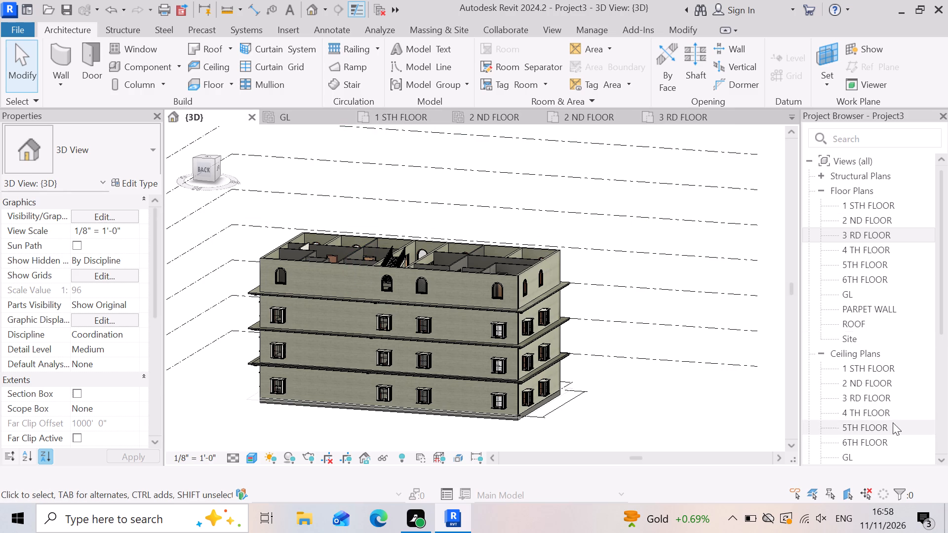
scroll(889, 422, down, 3)
double_click(869, 342)
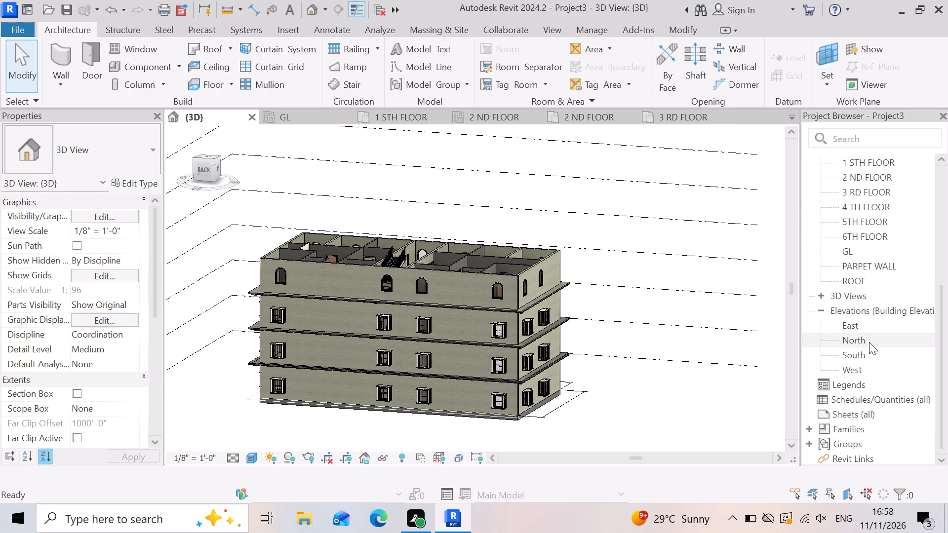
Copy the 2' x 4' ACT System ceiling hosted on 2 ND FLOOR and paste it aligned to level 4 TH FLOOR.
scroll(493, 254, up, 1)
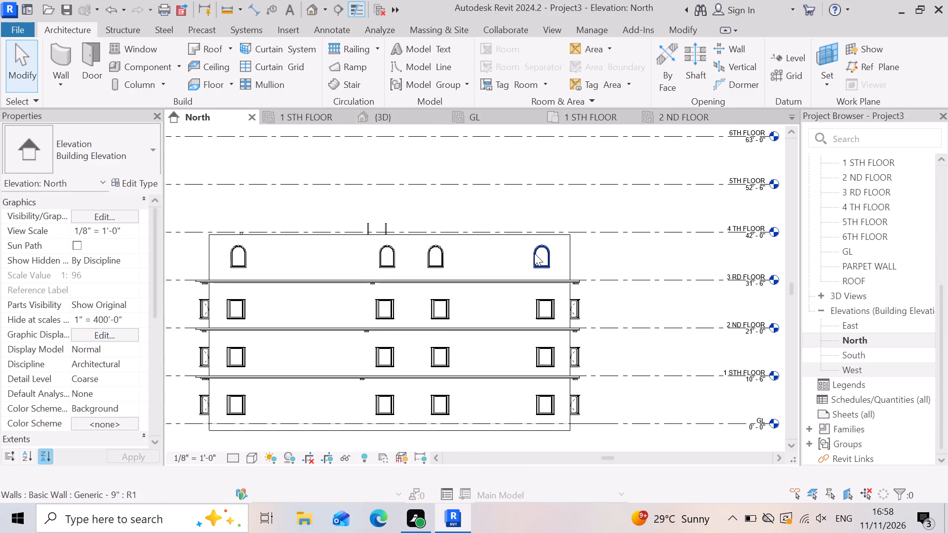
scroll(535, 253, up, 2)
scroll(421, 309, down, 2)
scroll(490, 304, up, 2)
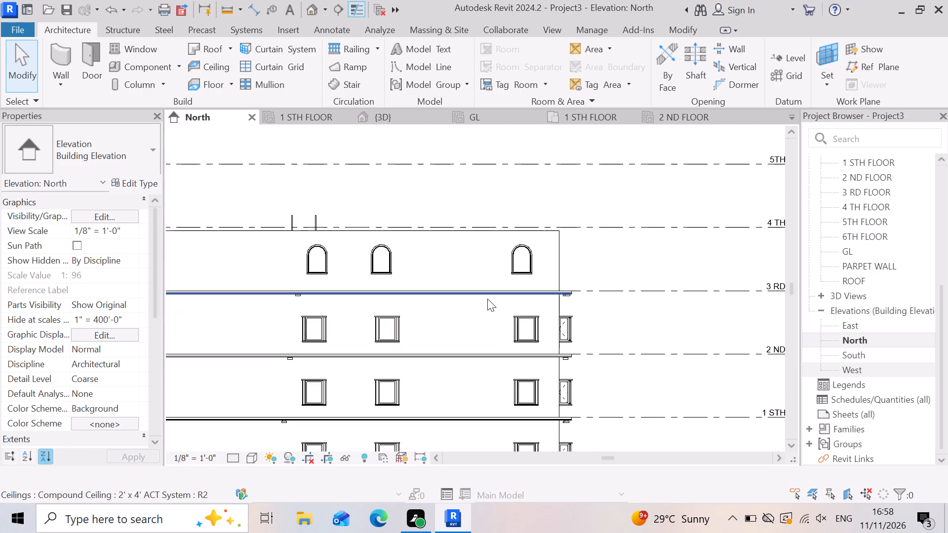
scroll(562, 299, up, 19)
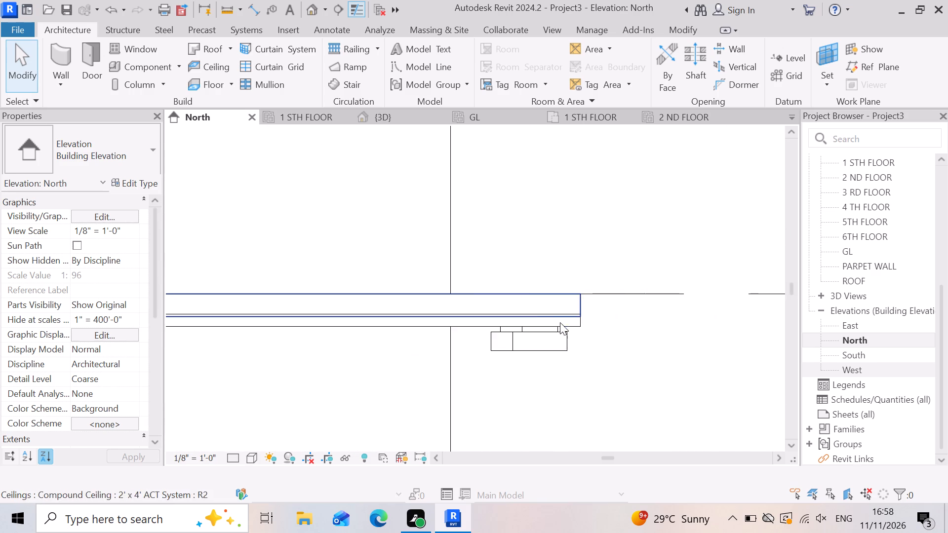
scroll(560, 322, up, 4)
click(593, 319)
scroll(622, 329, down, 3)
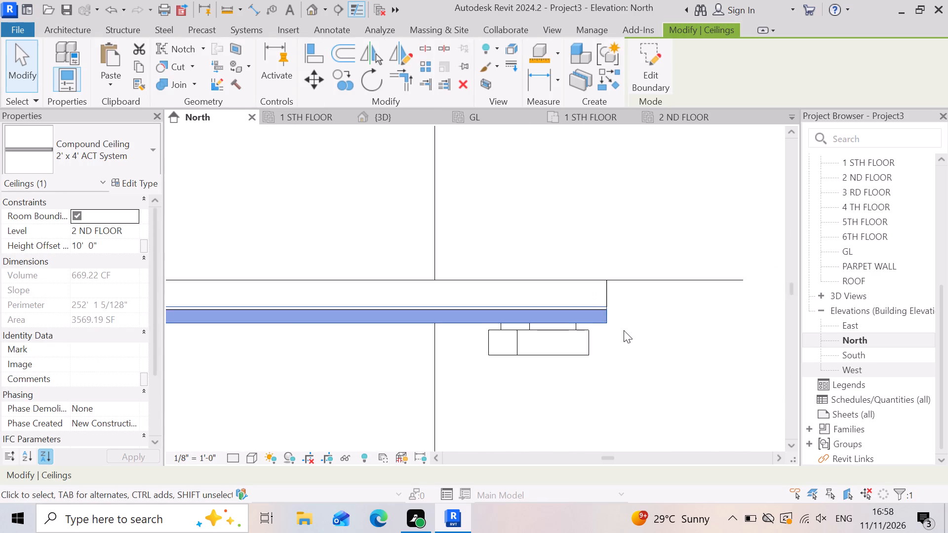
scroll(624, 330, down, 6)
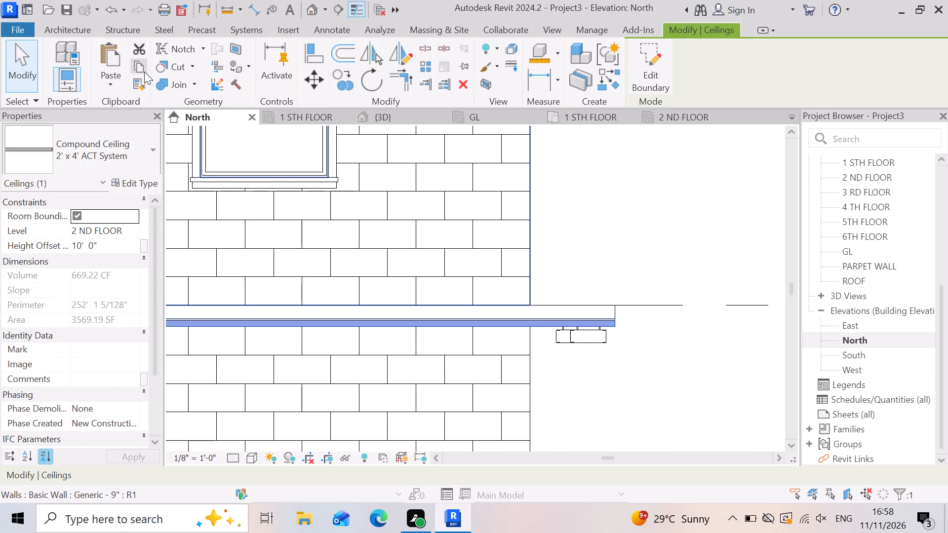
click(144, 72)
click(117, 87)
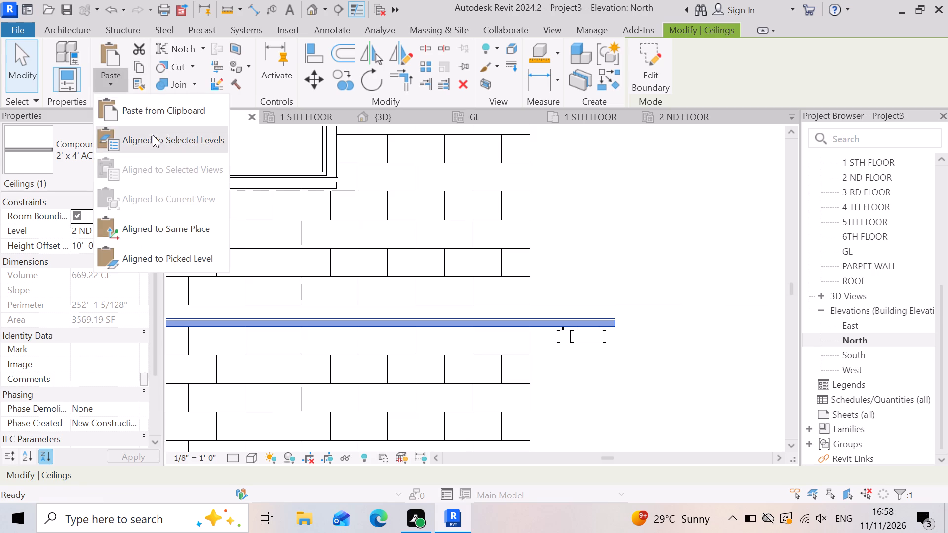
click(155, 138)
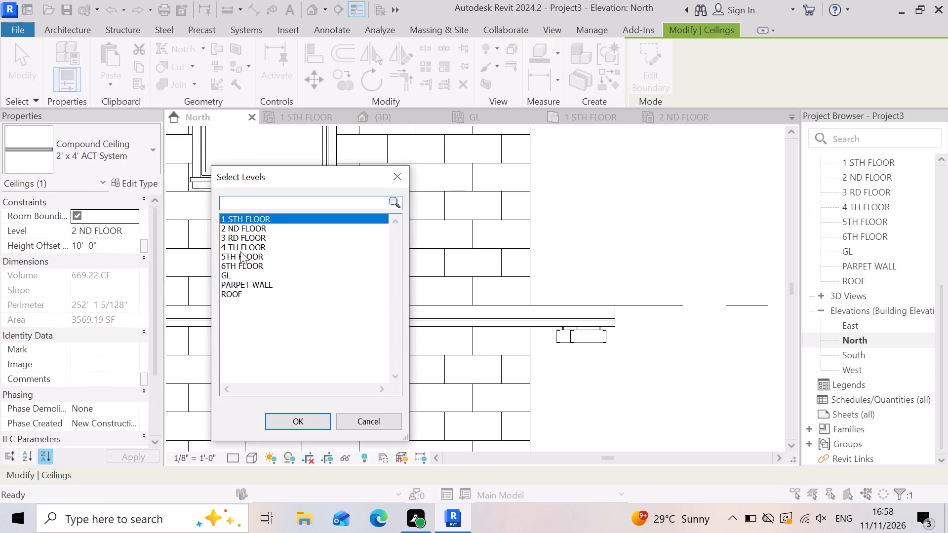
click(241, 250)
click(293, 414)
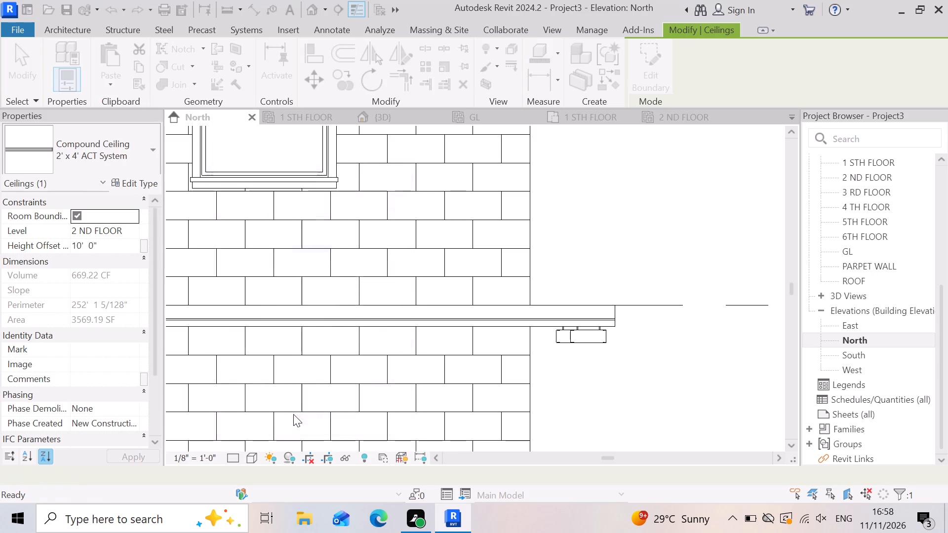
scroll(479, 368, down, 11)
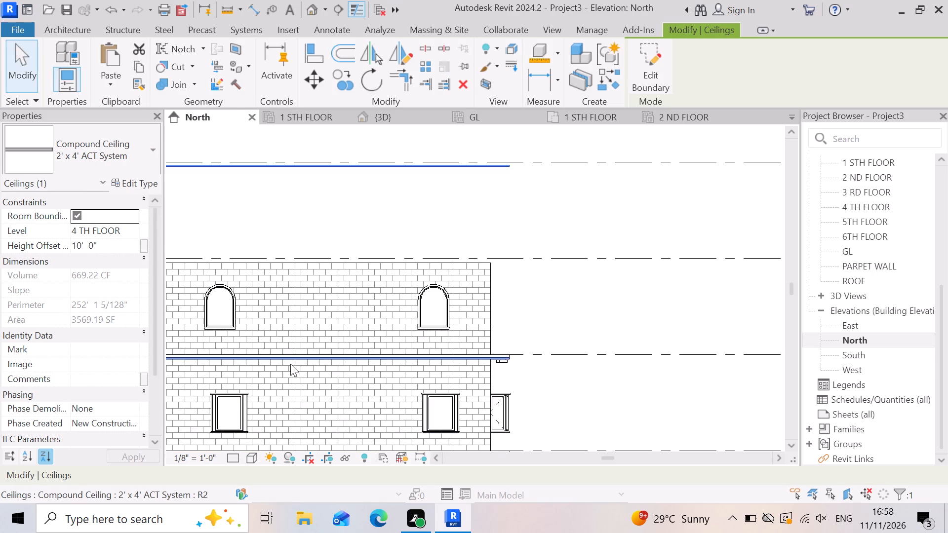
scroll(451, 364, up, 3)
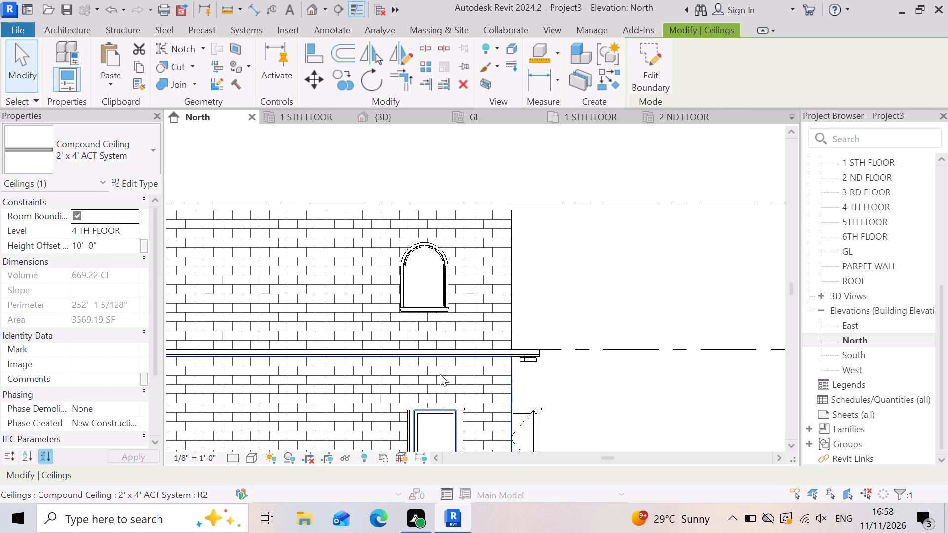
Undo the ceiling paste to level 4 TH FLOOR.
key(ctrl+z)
Copy the 2' x 4' ACT System ceiling hosted on 2 ND FLOOR and paste it aligned to level 3 RD FLOOR.
scroll(478, 368, down, 7)
scroll(494, 356, up, 4)
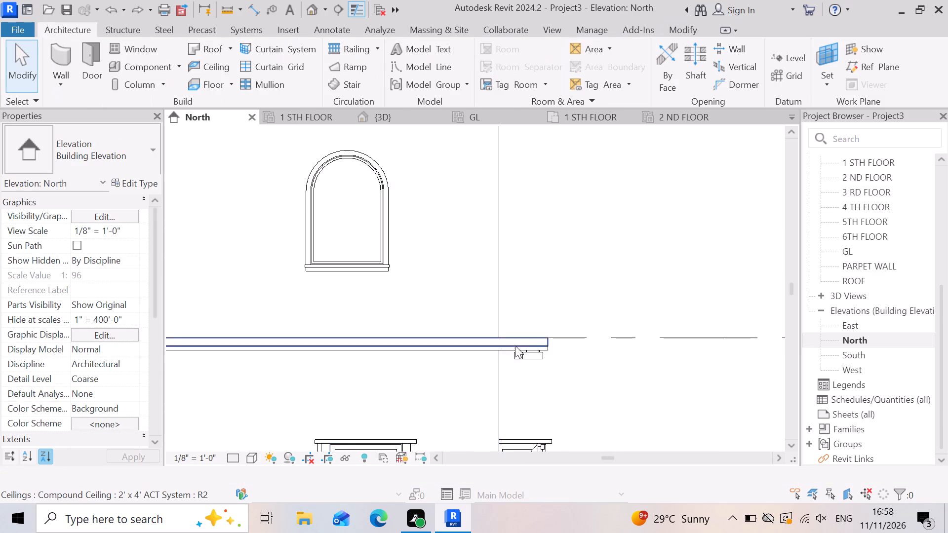
scroll(515, 345, up, 12)
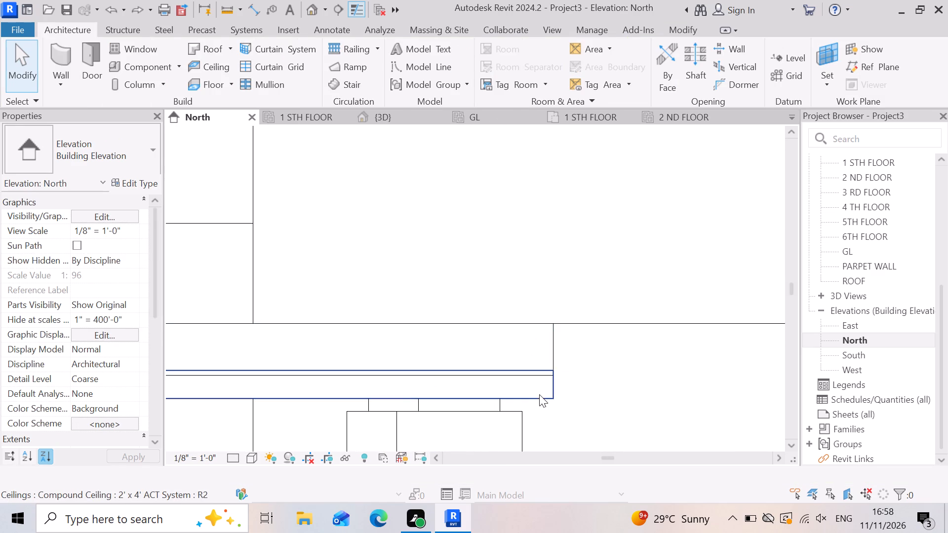
click(541, 397)
scroll(519, 376, down, 20)
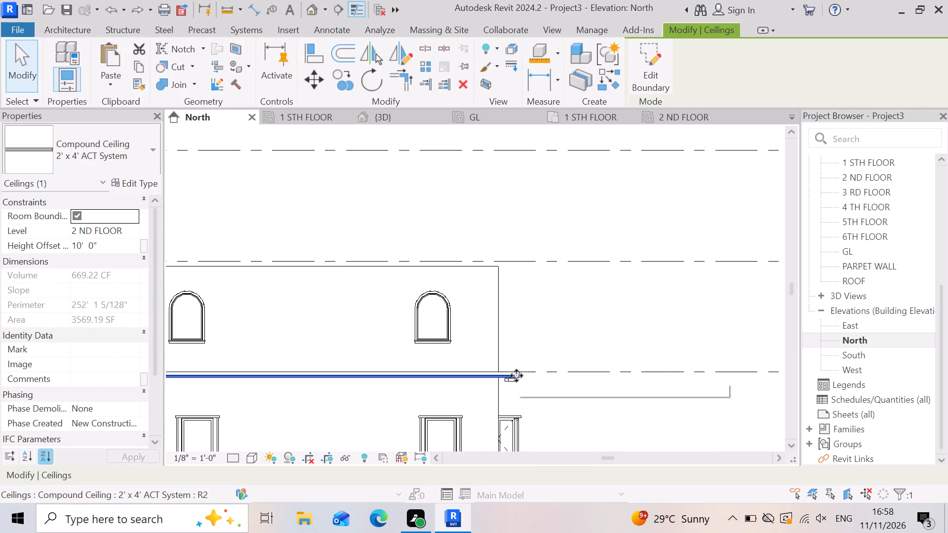
scroll(516, 376, down, 6)
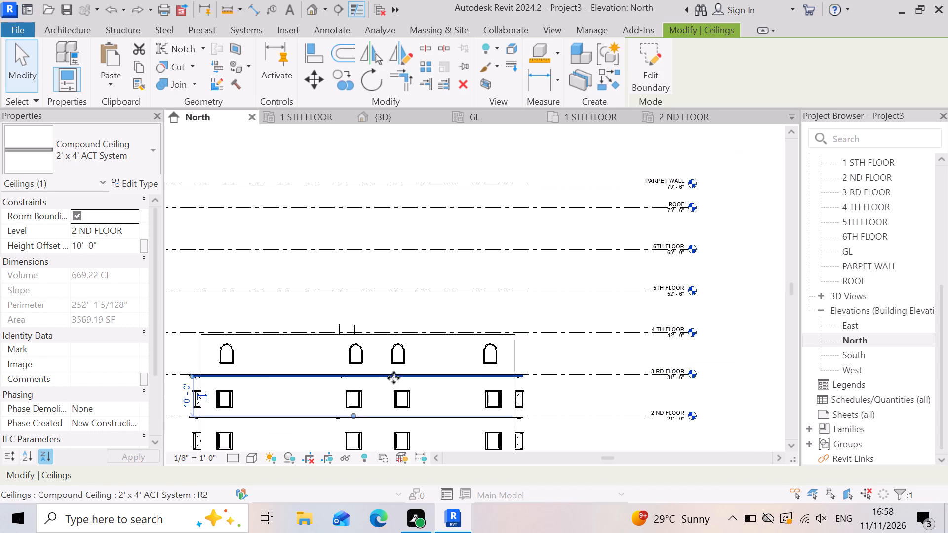
click(139, 70)
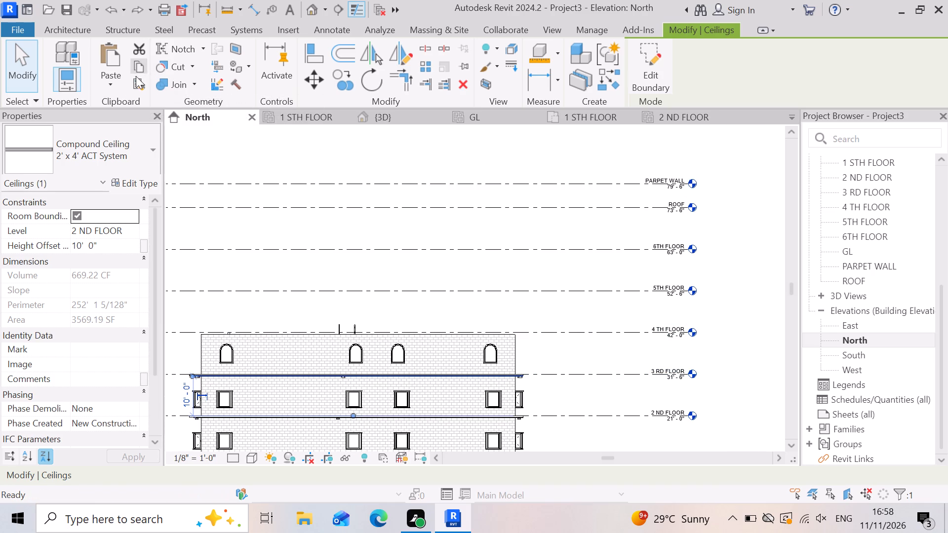
click(107, 85)
click(181, 143)
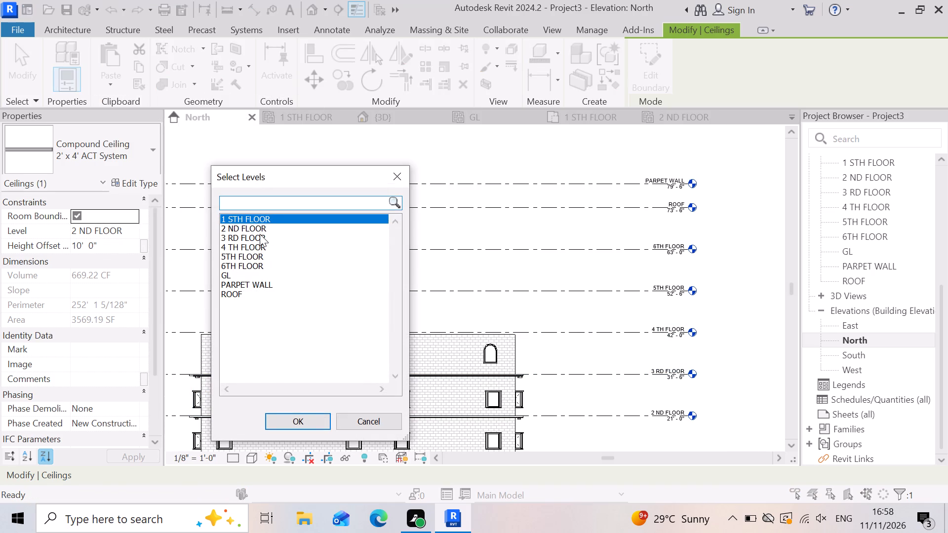
click(260, 234)
click(297, 418)
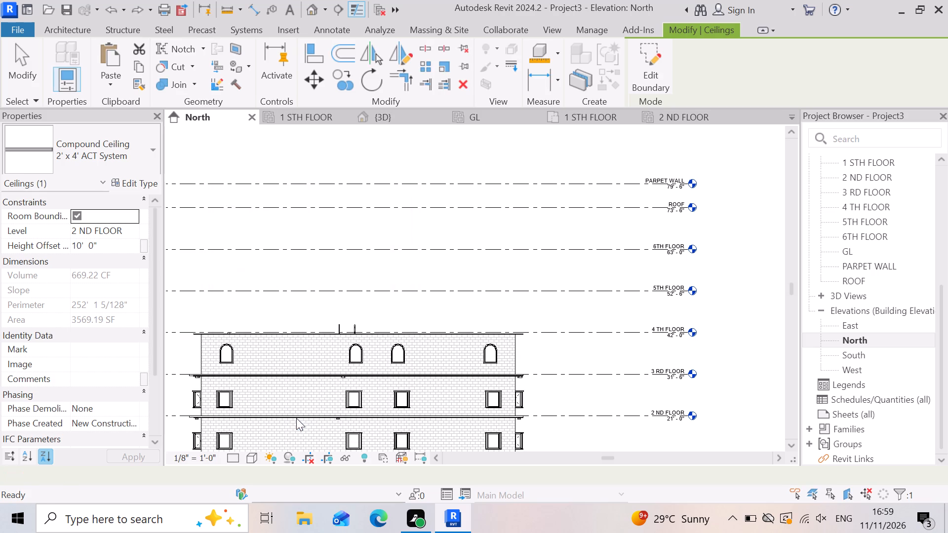
scroll(385, 344, down, 4)
click(619, 367)
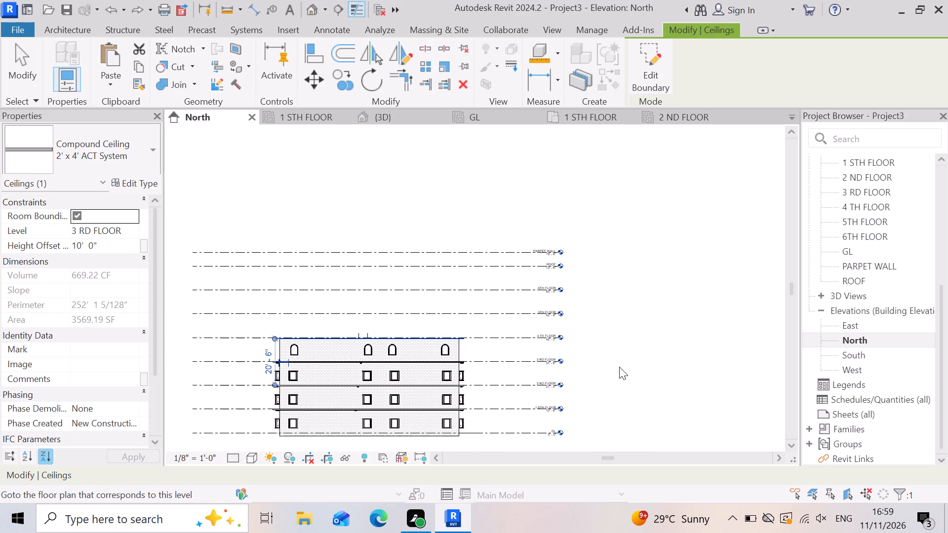
Examine the pasted ceiling above the arched windows and compare its edge with the slab and light fixtures one storey below.
scroll(407, 352, up, 17)
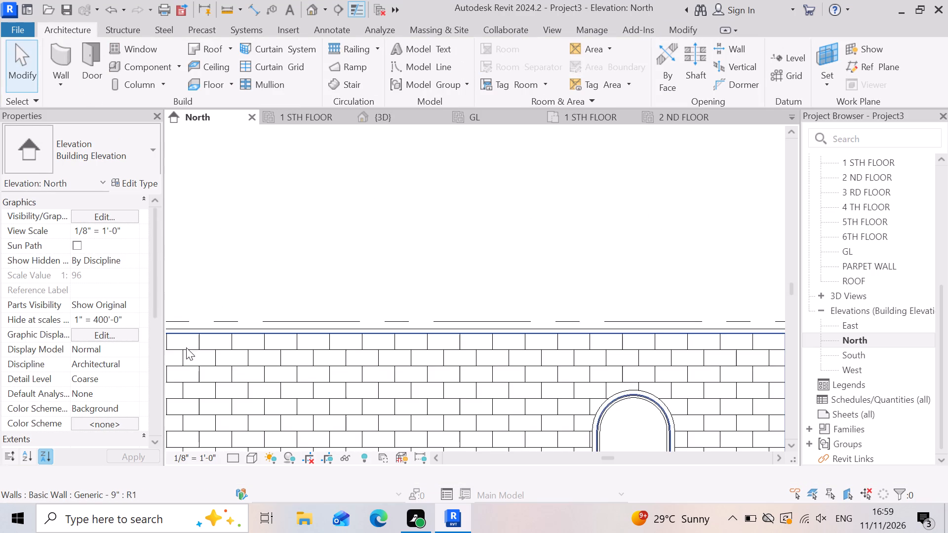
scroll(339, 356, down, 7)
scroll(388, 338, down, 6)
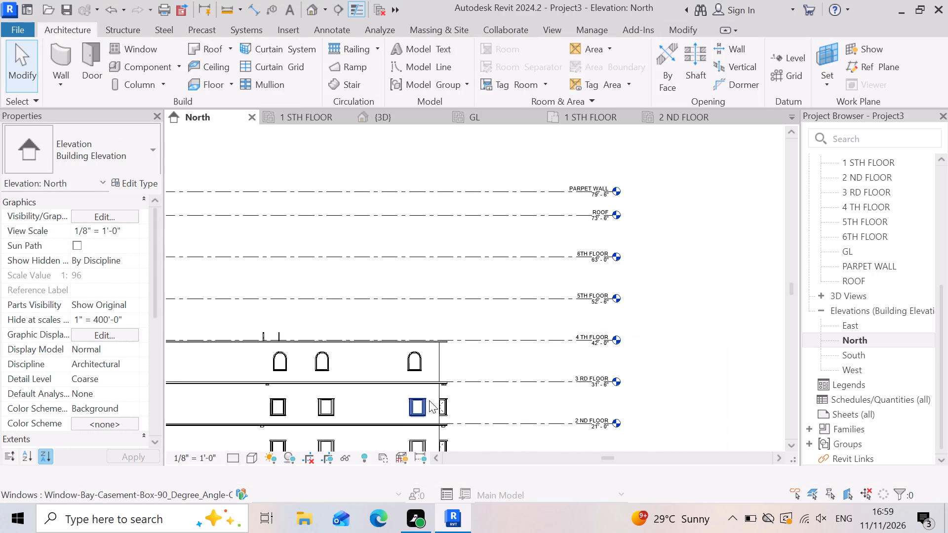
scroll(430, 400, up, 7)
scroll(362, 336, up, 2)
scroll(425, 307, down, 3)
scroll(463, 325, up, 5)
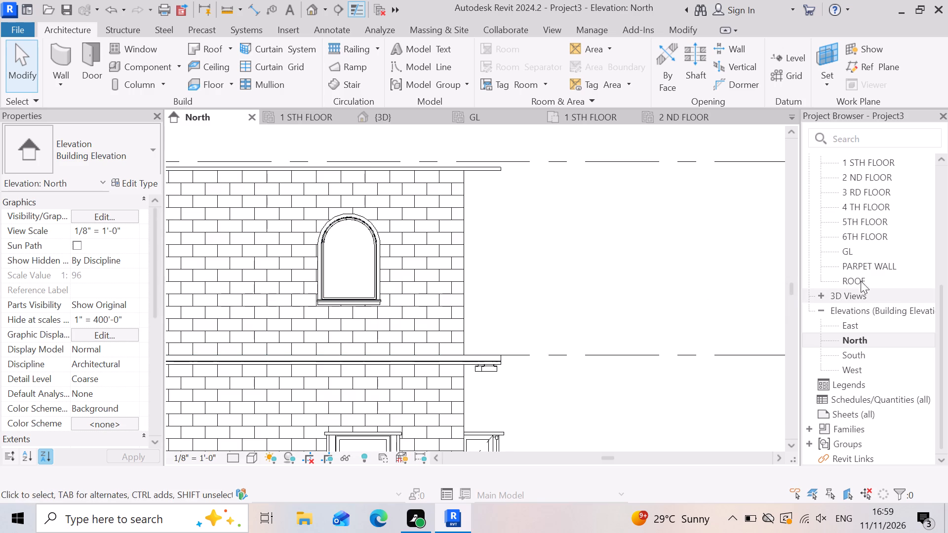
scroll(360, 334, down, 3)
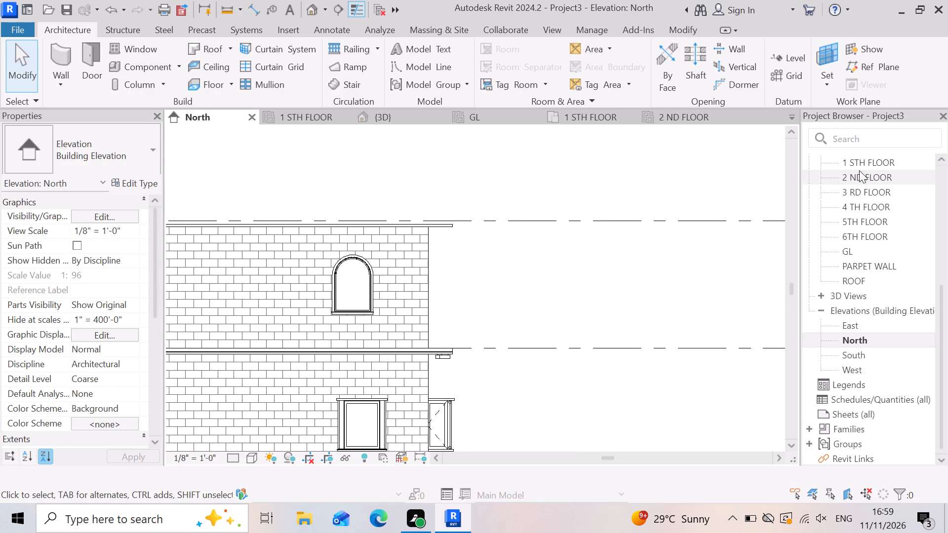
Open the 3 RD FLOOR reflected ceiling plan at the building's northwest part.
double_click(870, 189)
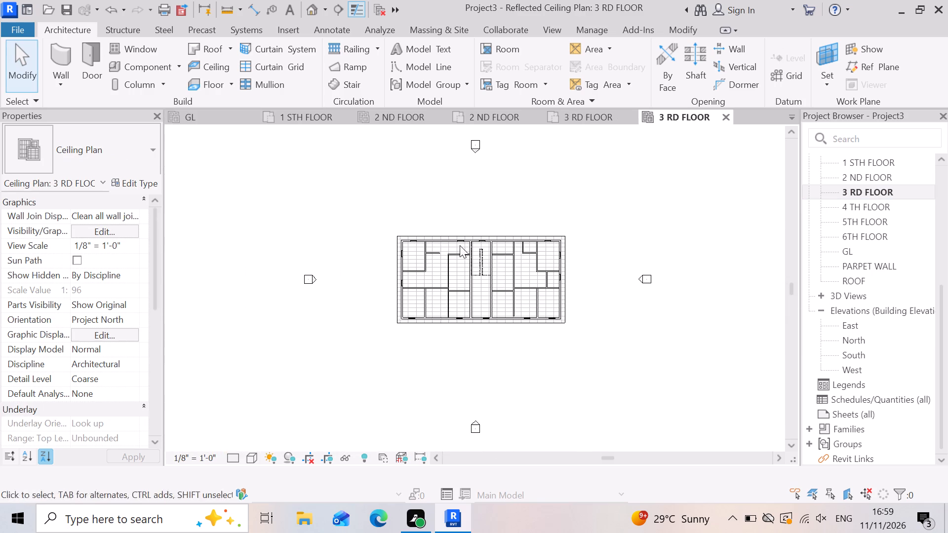
scroll(383, 263, up, 6)
scroll(451, 213, up, 6)
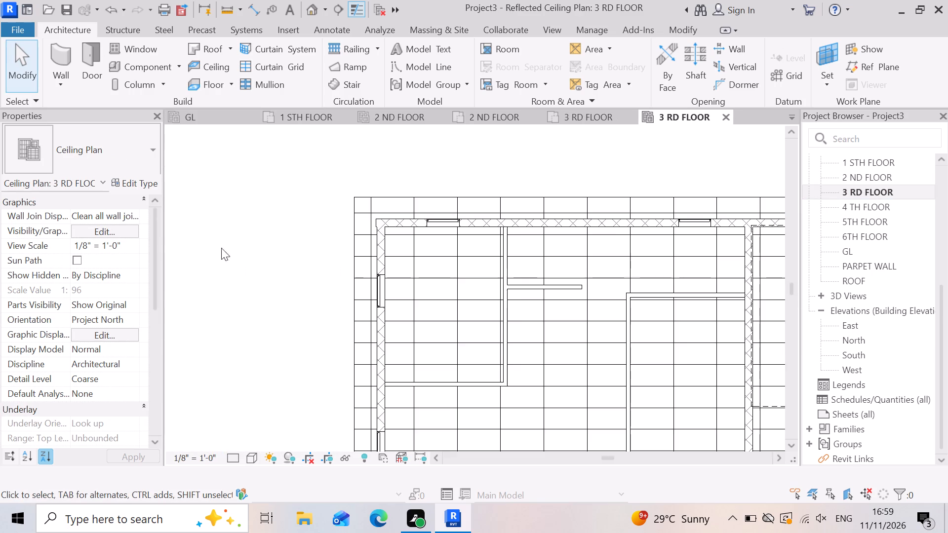
scroll(329, 252, down, 7)
scroll(349, 239, up, 3)
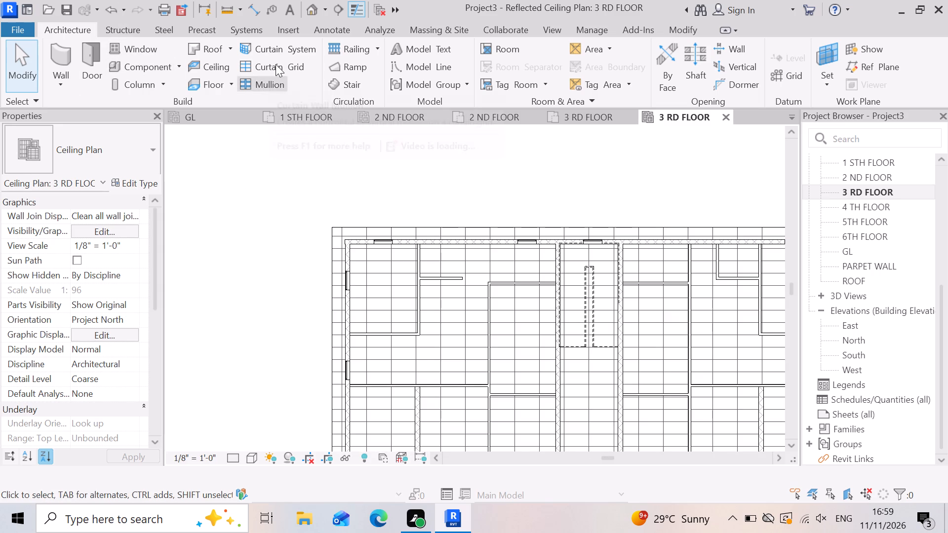
Place a Ceiling Light - Flat Round 60W - 120V on the northwest corner overhang, about 1'-9" and 1'-6" from the walls.
click(178, 59)
click(186, 85)
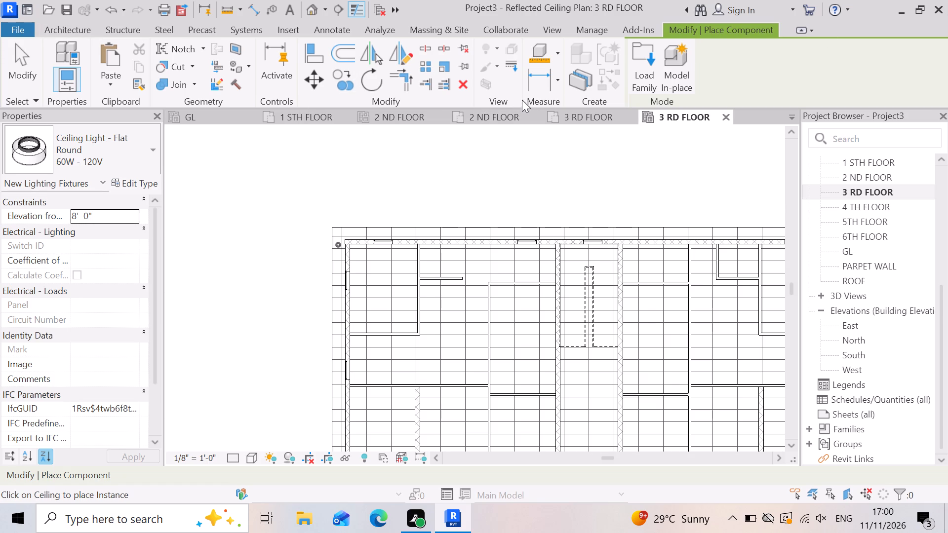
scroll(307, 248, up, 3)
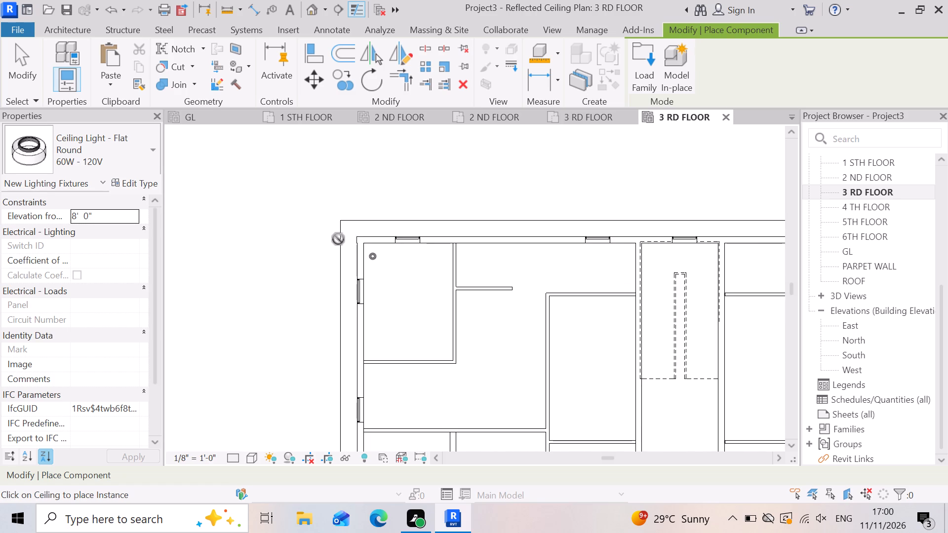
scroll(346, 238, up, 3)
scroll(408, 218, up, 6)
scroll(332, 237, up, 3)
scroll(401, 252, down, 3)
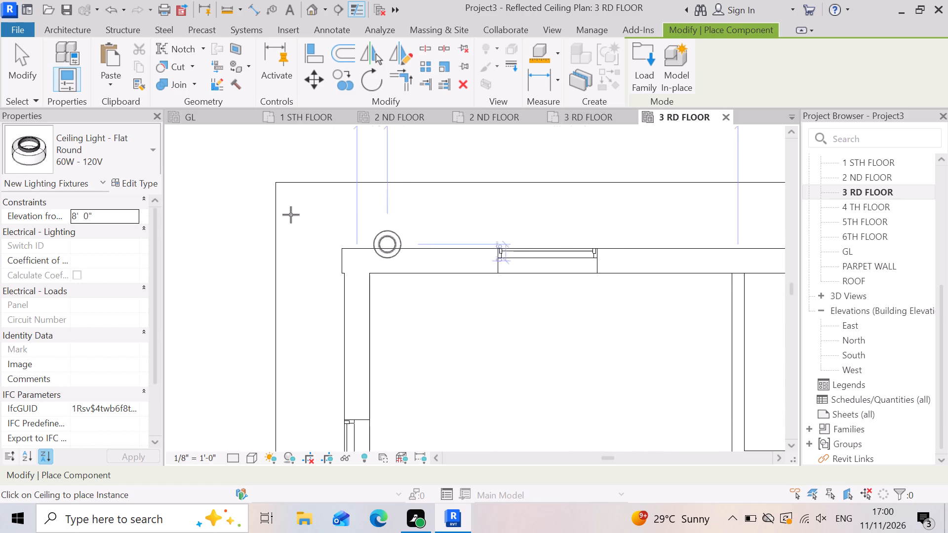
scroll(296, 200, up, 2)
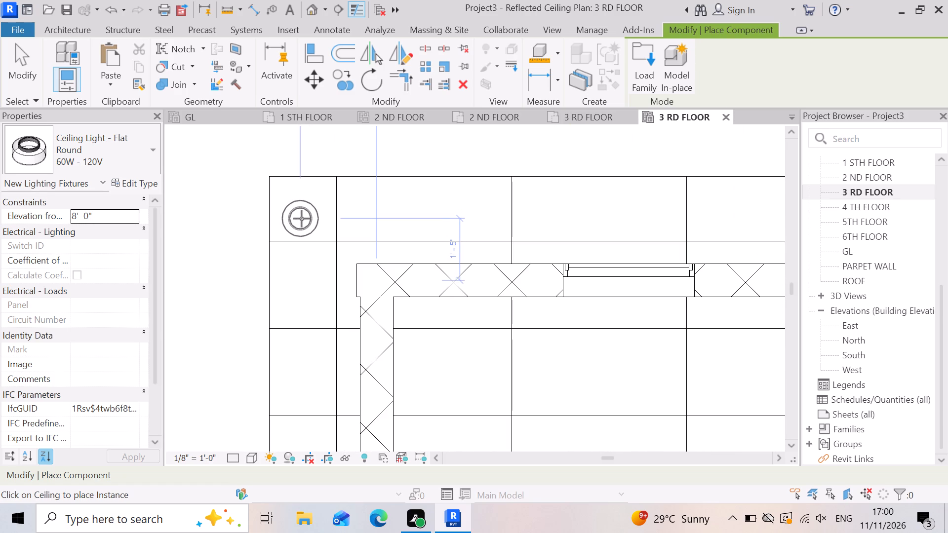
click(300, 216)
Place a Ceiling Light - Flat Round 60W - 120V midway along the north overhang beside the stairwell, about 1'-8" from the wall.
scroll(273, 236, down, 4)
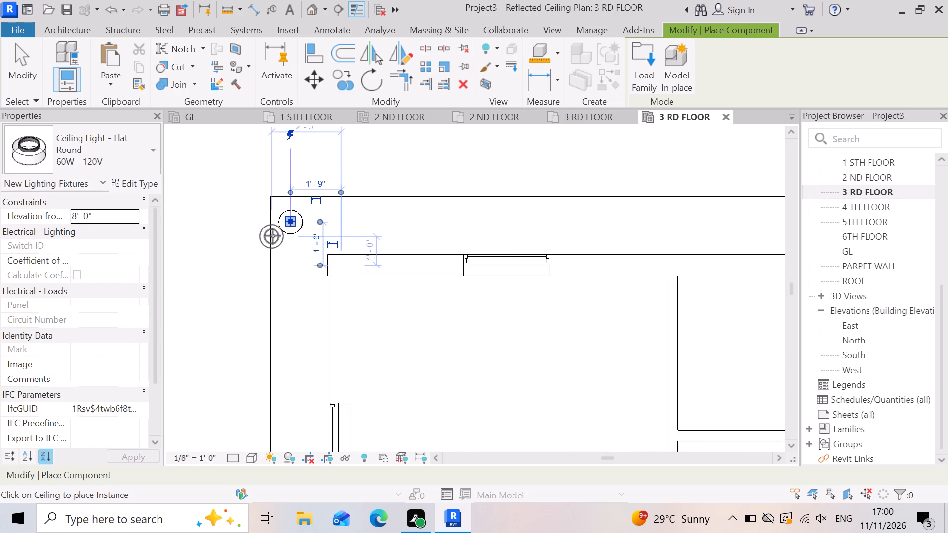
scroll(273, 236, down, 9)
scroll(486, 246, down, 1)
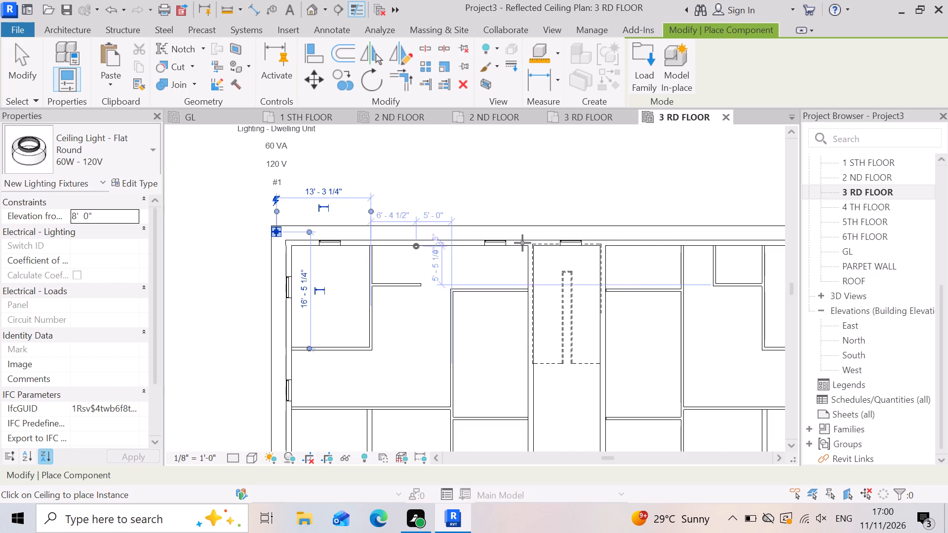
scroll(446, 248, down, 2)
scroll(573, 239, up, 8)
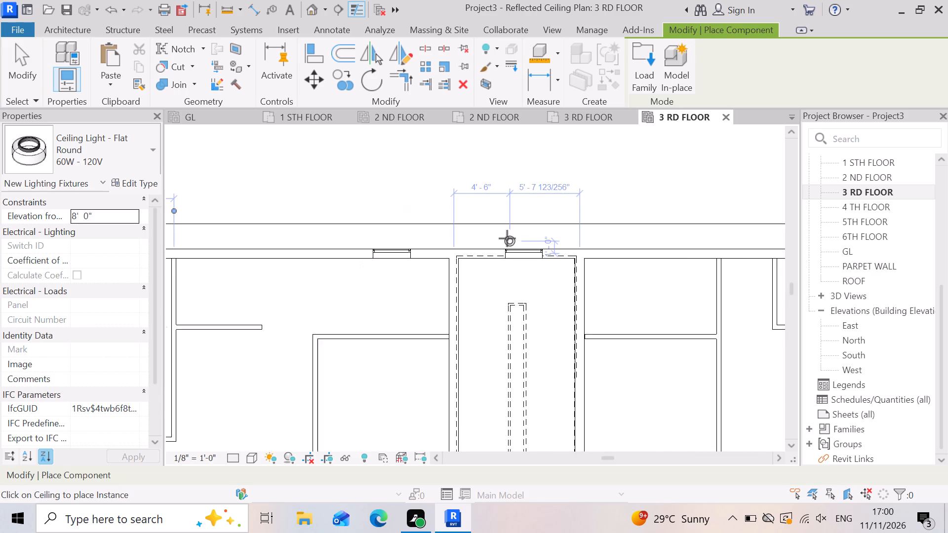
scroll(507, 238, up, 5)
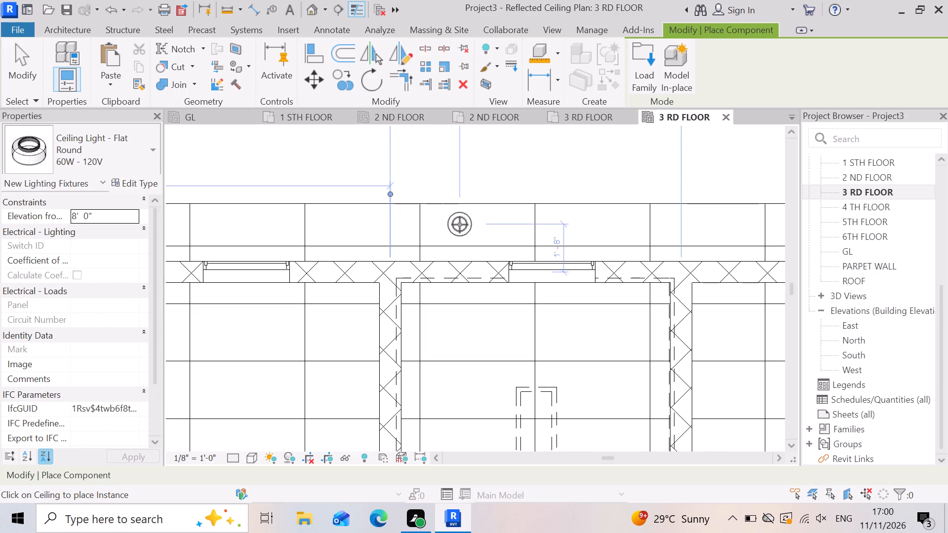
click(459, 223)
Place a flat round ceiling light on the northeast corner overhang, about 1'-6" from both exterior walls.
scroll(405, 244, down, 13)
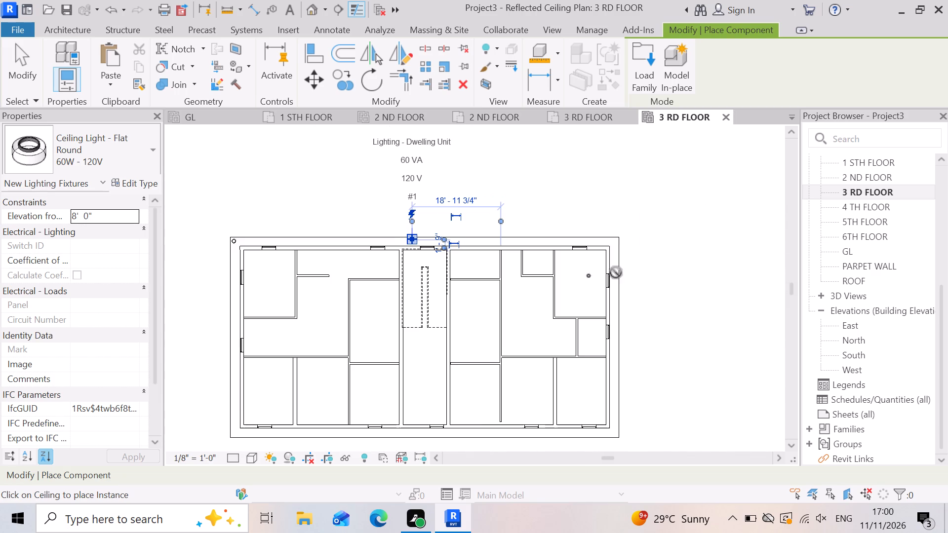
scroll(613, 245, up, 10)
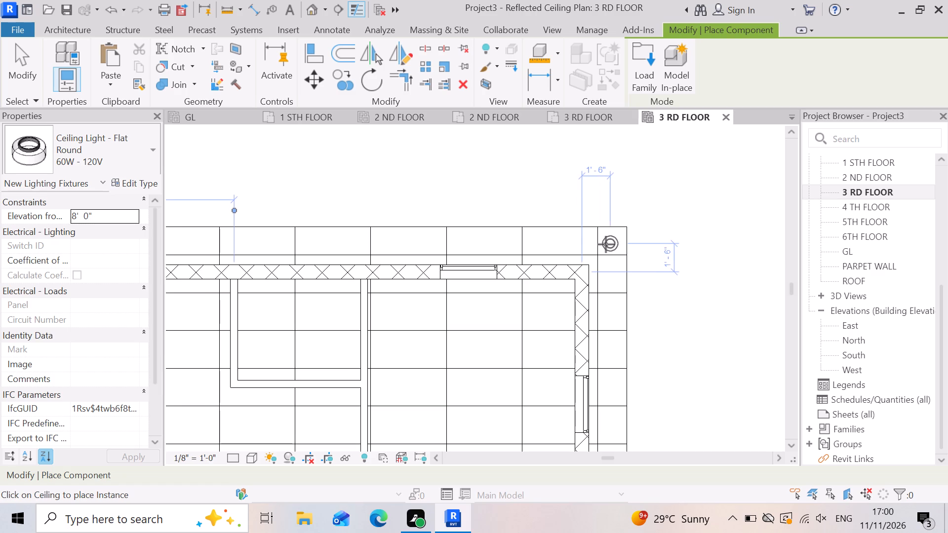
click(606, 244)
Place a flat round ceiling light on the southwest corner overhang, about 1'-6" from both exterior walls.
scroll(589, 239, down, 15)
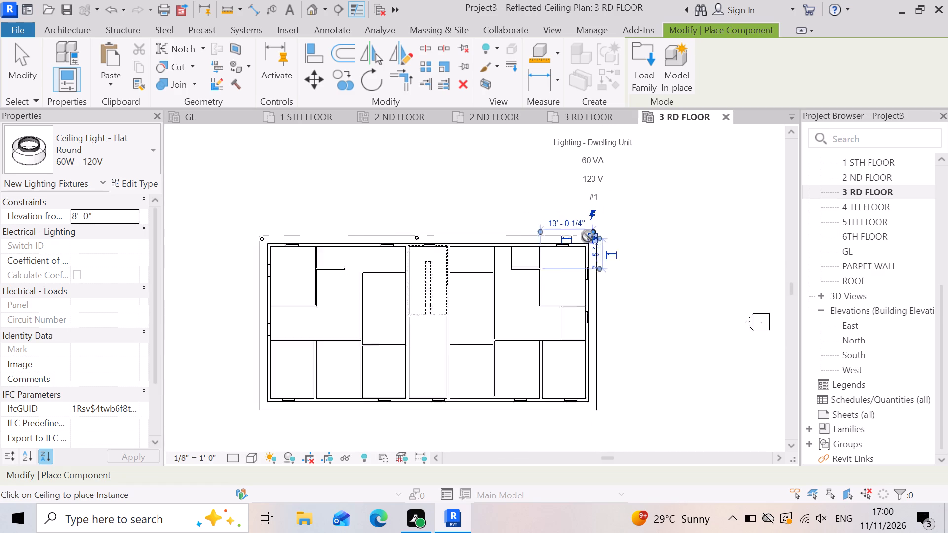
scroll(420, 341, up, 8)
scroll(371, 343, up, 4)
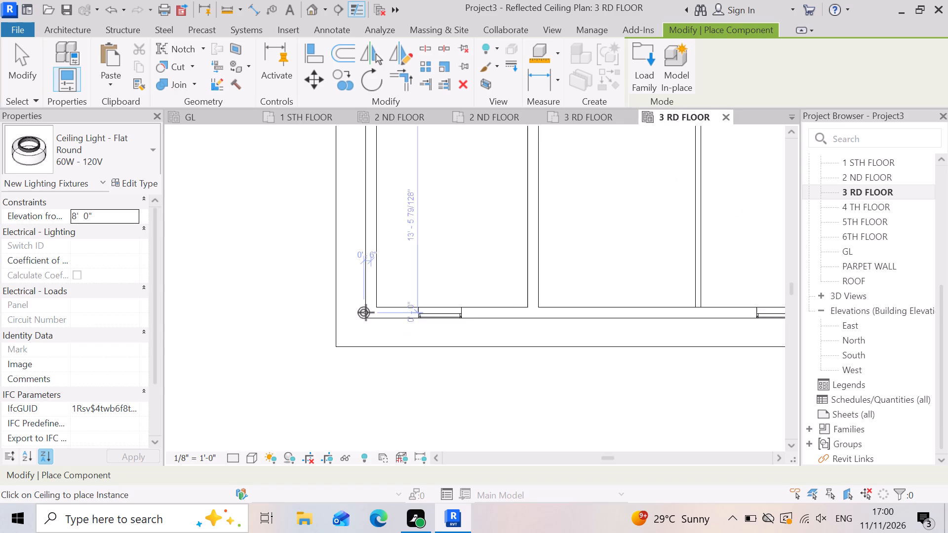
scroll(366, 312, up, 3)
click(346, 344)
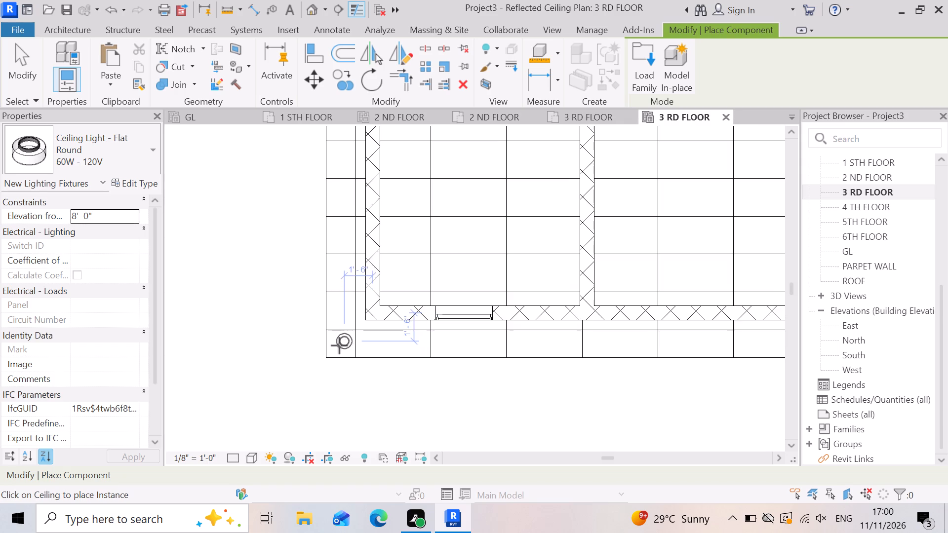
Place a flat round ceiling light midway along the south overhang, about 4'-0" west of the central bay's east wall.
scroll(339, 345, down, 4)
scroll(607, 352, down, 4)
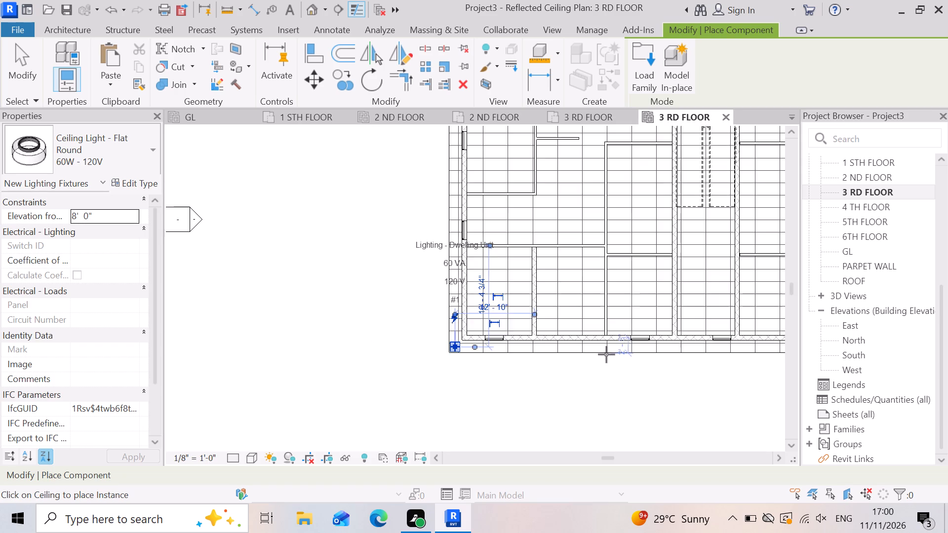
scroll(610, 358, down, 3)
scroll(690, 377, up, 2)
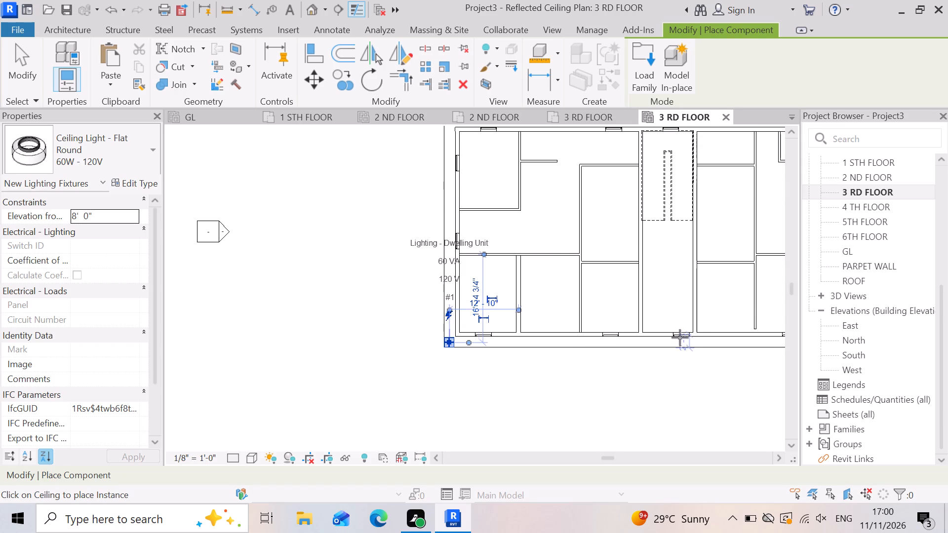
scroll(660, 347, up, 3)
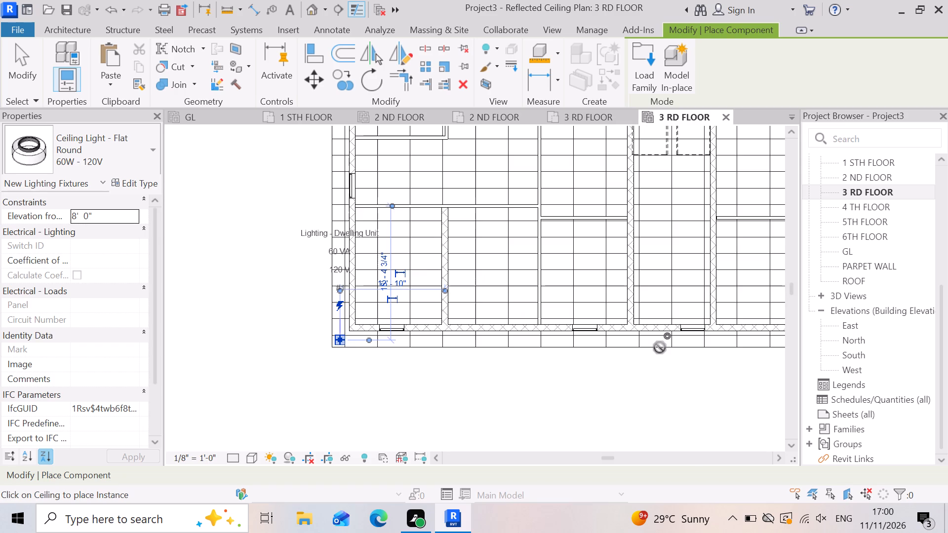
scroll(694, 343, up, 2)
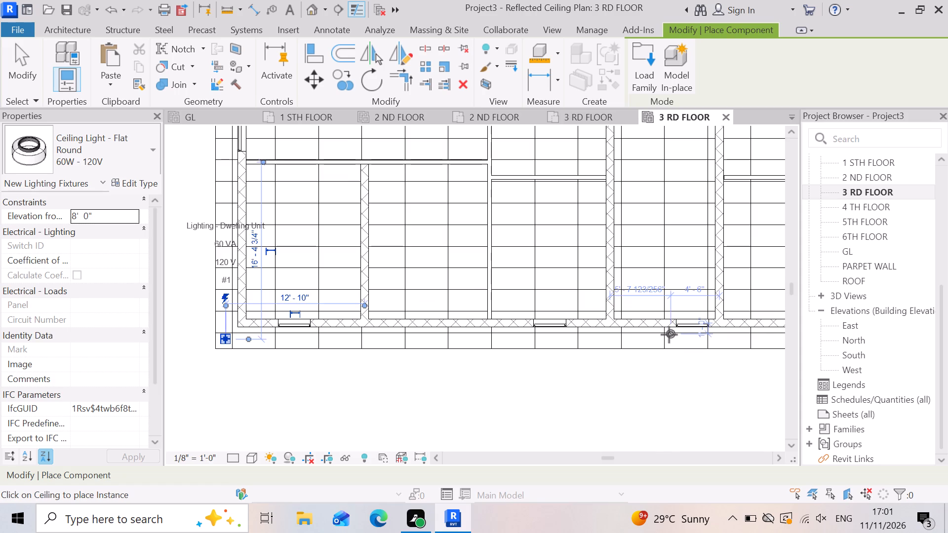
click(674, 338)
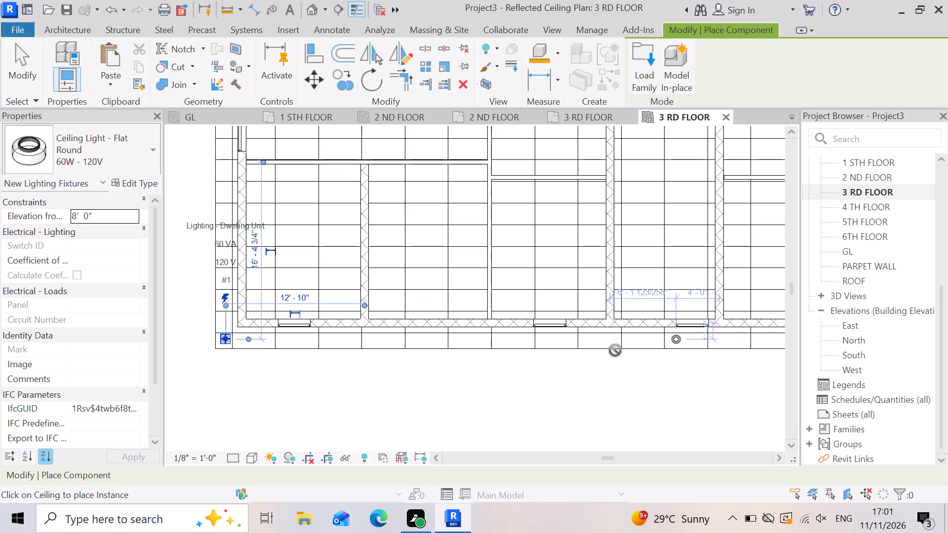
Place a flat round ceiling light on the southeast corner overhang, about 12'-10" east of the nearest interior partition.
scroll(524, 350, down, 11)
scroll(684, 350, up, 2)
scroll(639, 337, up, 2)
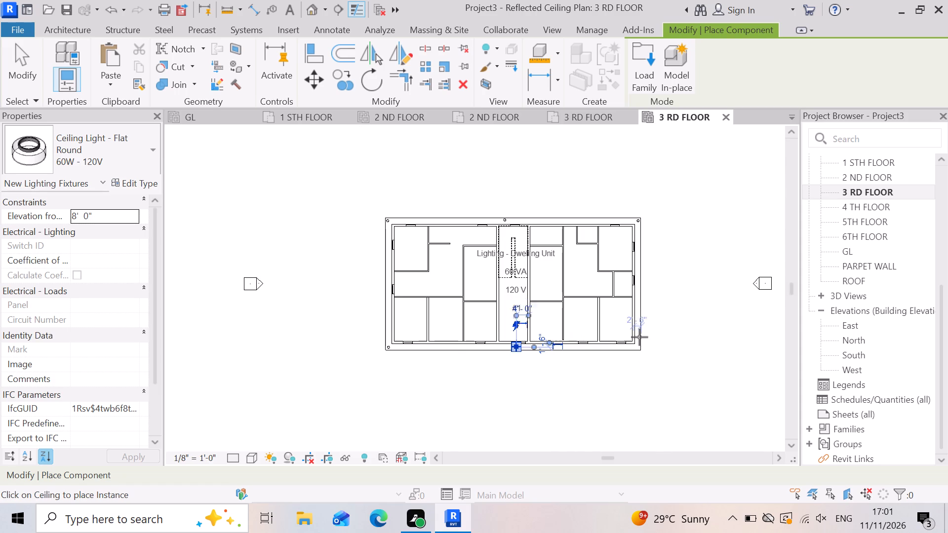
scroll(639, 337, up, 7)
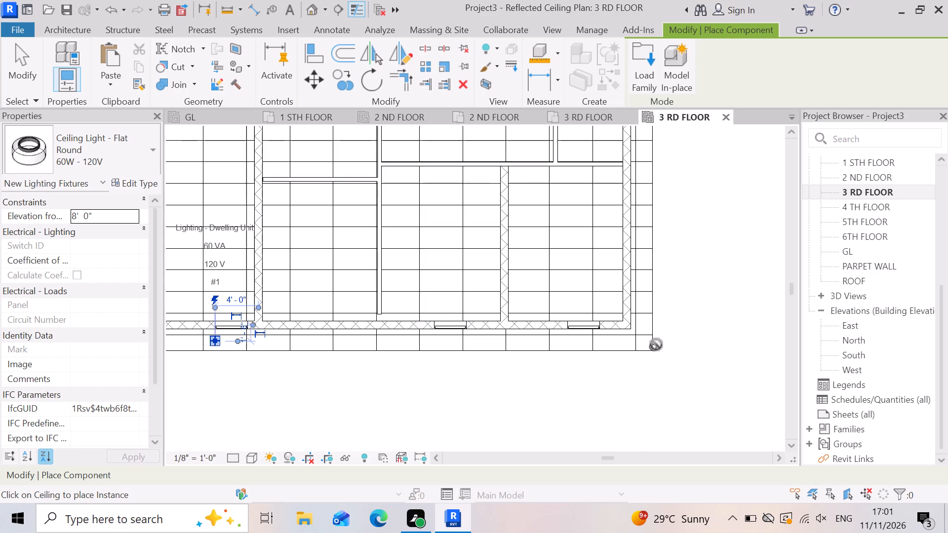
click(643, 343)
Place a flat round ceiling light midway along the east overhang, about 5'-10 1/2" south of the northeast room's south partition.
scroll(645, 378, down, 5)
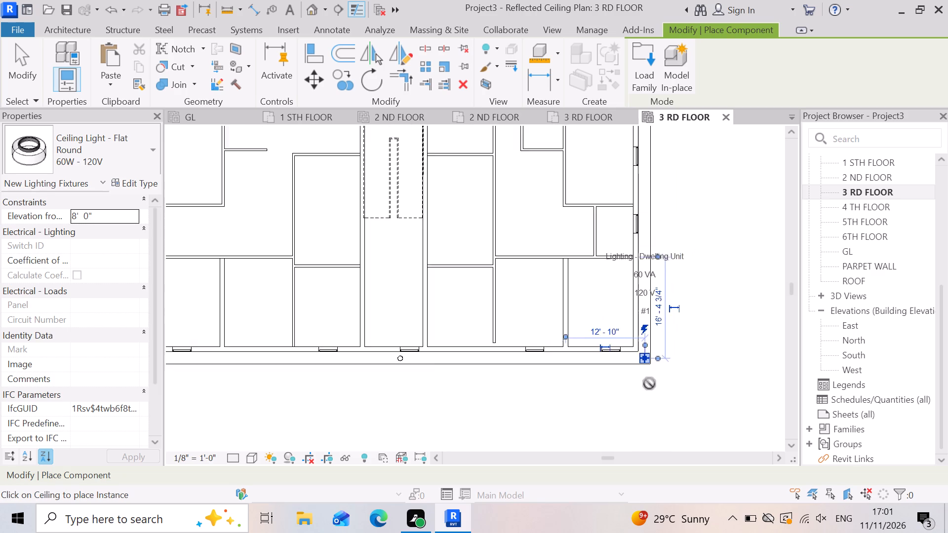
scroll(649, 383, down, 1)
scroll(667, 267, up, 10)
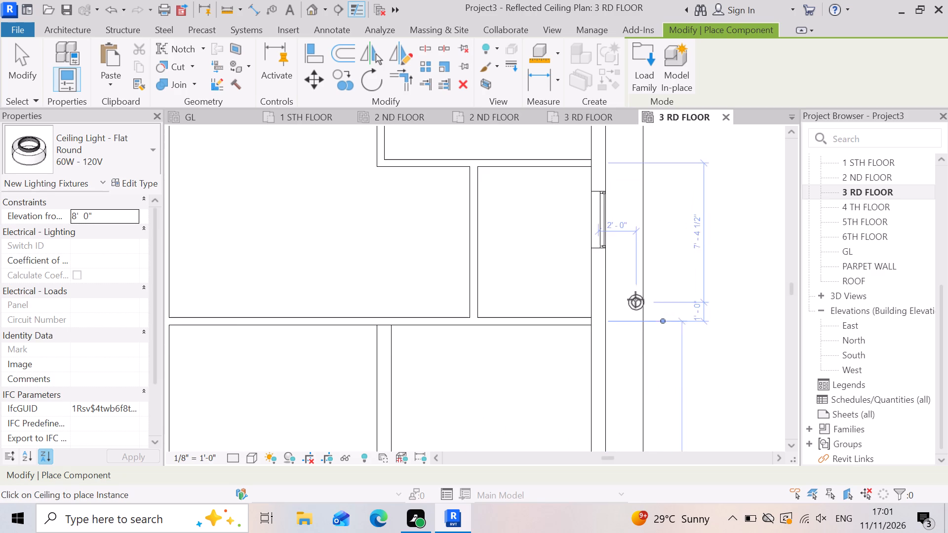
click(629, 277)
Place a flat round ceiling light midway along the west overhang, about 1'-6" from the wall and 7'-10 1/2" south of the upper partition.
scroll(632, 303, down, 7)
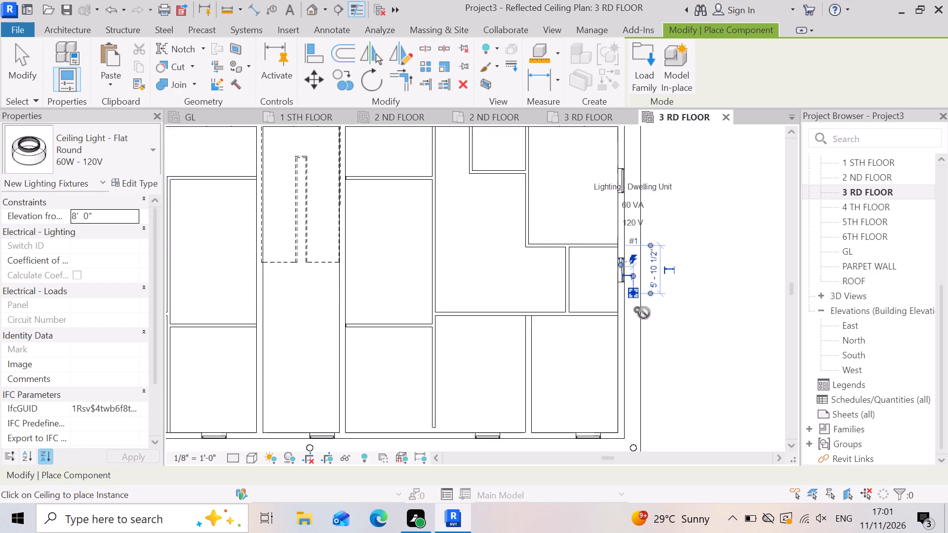
scroll(644, 313, down, 6)
scroll(417, 335, up, 6)
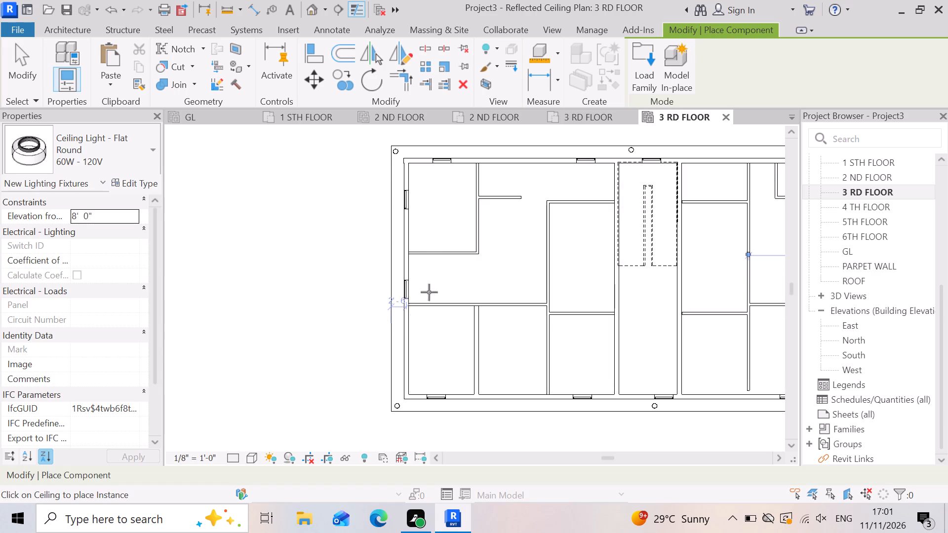
scroll(429, 292, up, 7)
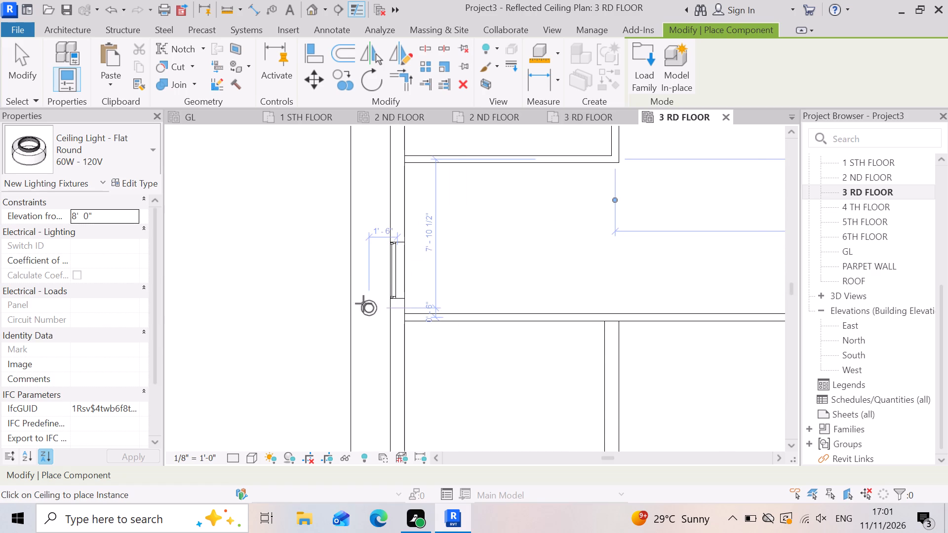
click(368, 305)
Place flat round ceiling lights in the northeast room's northwest and northeast corners, each about 1'-0" from the north wall.
scroll(321, 303, down, 3)
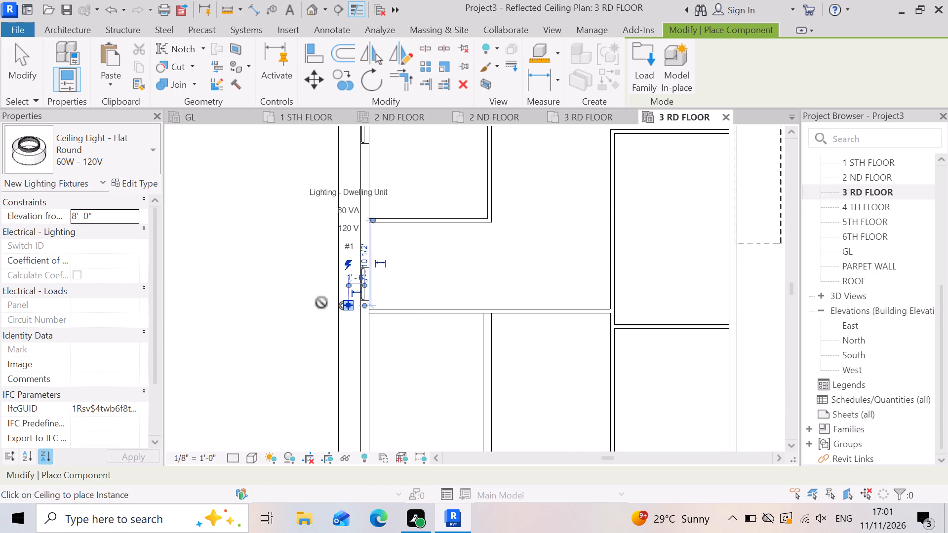
scroll(321, 303, down, 10)
scroll(572, 241, up, 7)
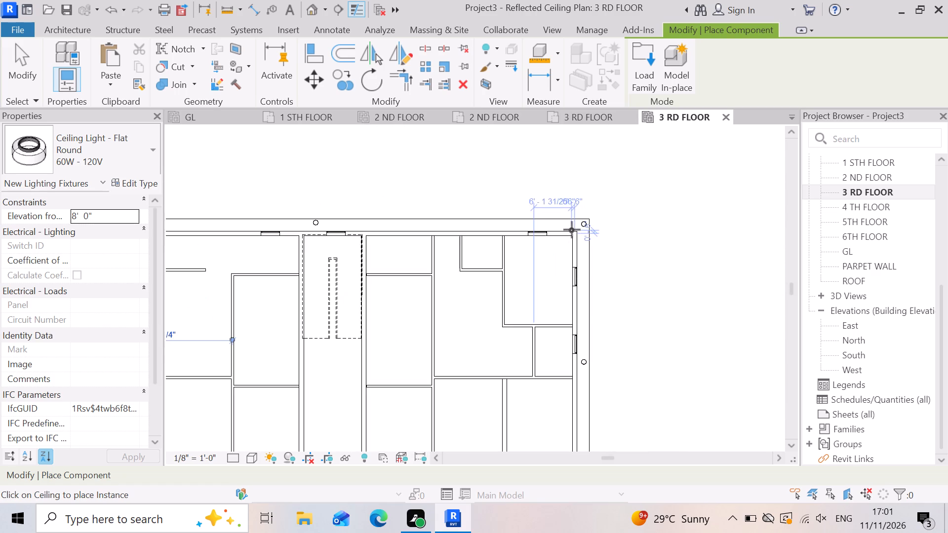
scroll(572, 229, up, 7)
scroll(474, 301, down, 2)
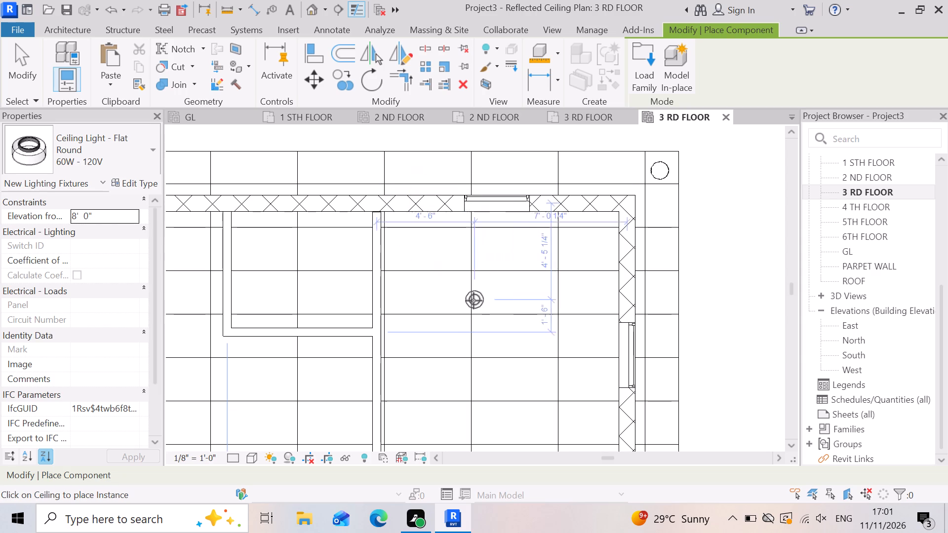
scroll(474, 301, down, 2)
scroll(436, 258, up, 8)
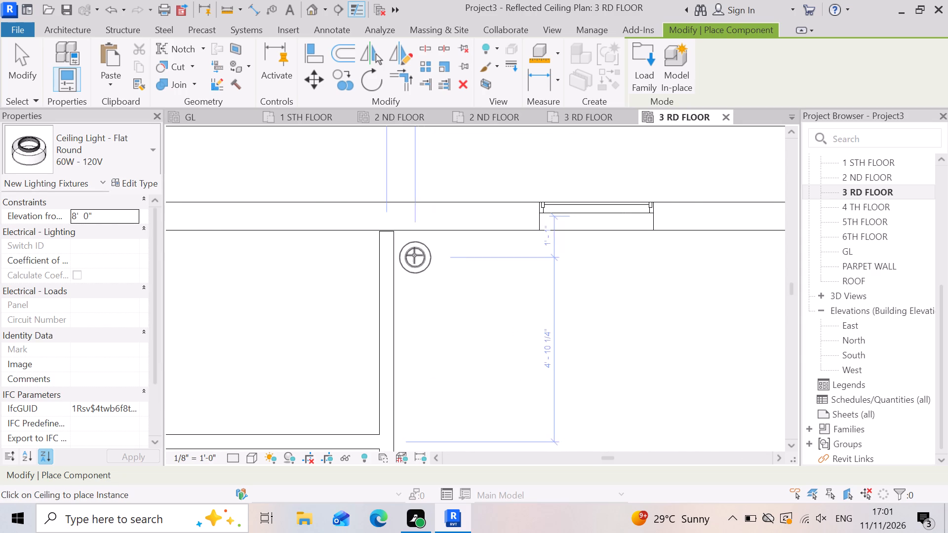
click(421, 253)
scroll(407, 257, down, 6)
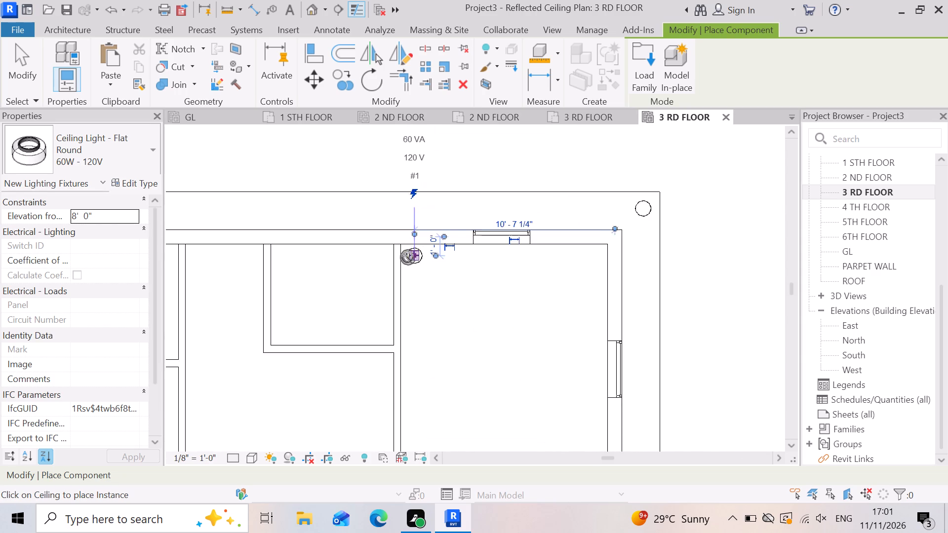
scroll(407, 257, down, 1)
scroll(555, 252, up, 5)
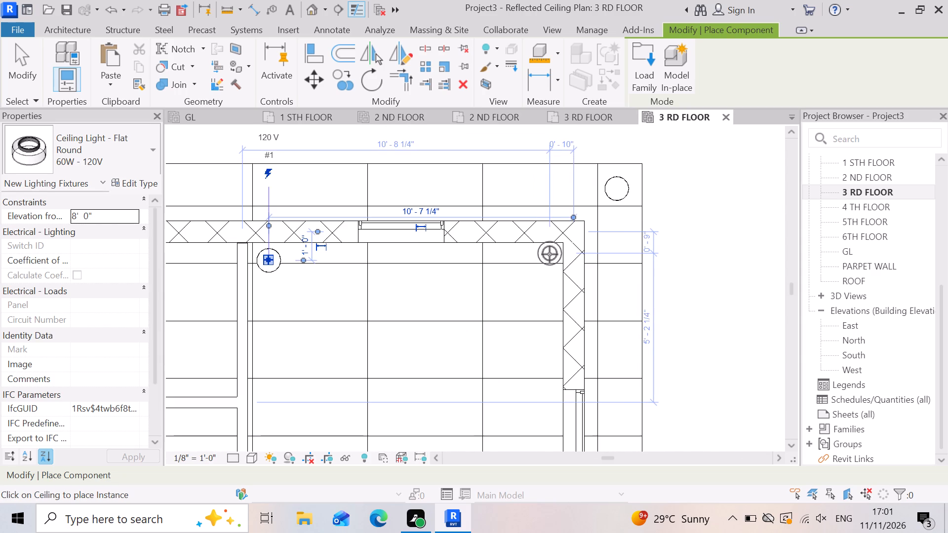
click(549, 258)
Place flat round ceiling lights in the northeast room's southwest and southeast corners, about 9" from the south partition.
scroll(543, 234, down, 8)
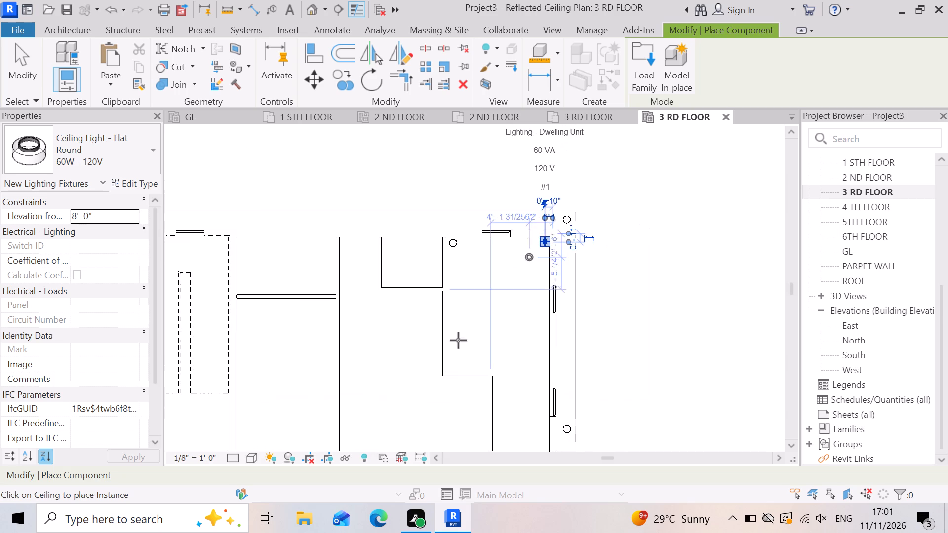
scroll(480, 336, up, 11)
scroll(521, 335, down, 7)
scroll(476, 391, up, 5)
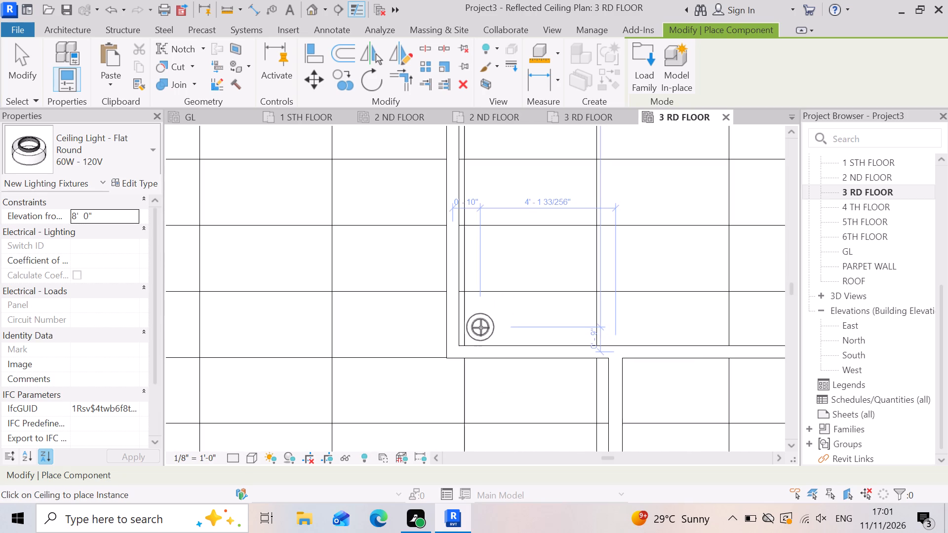
click(481, 328)
scroll(461, 335, down, 5)
scroll(648, 339, up, 6)
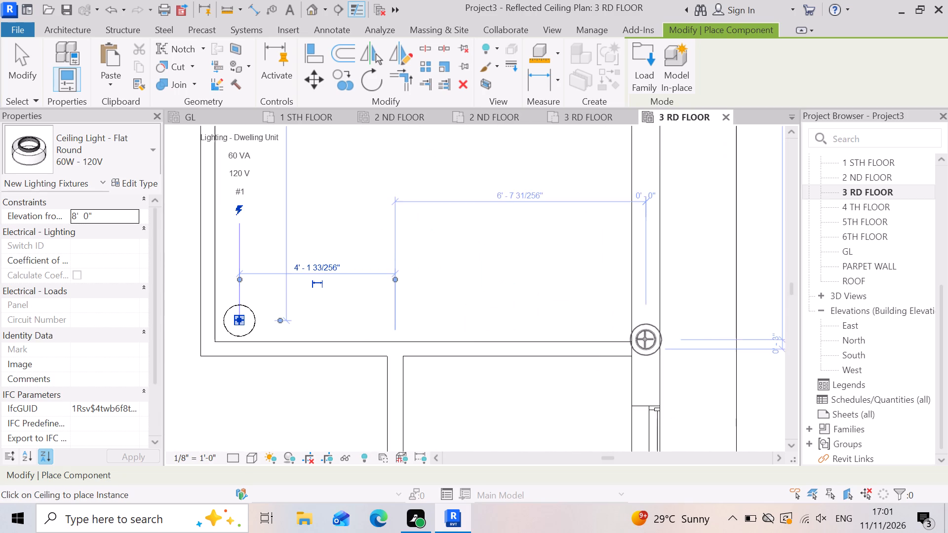
click(611, 320)
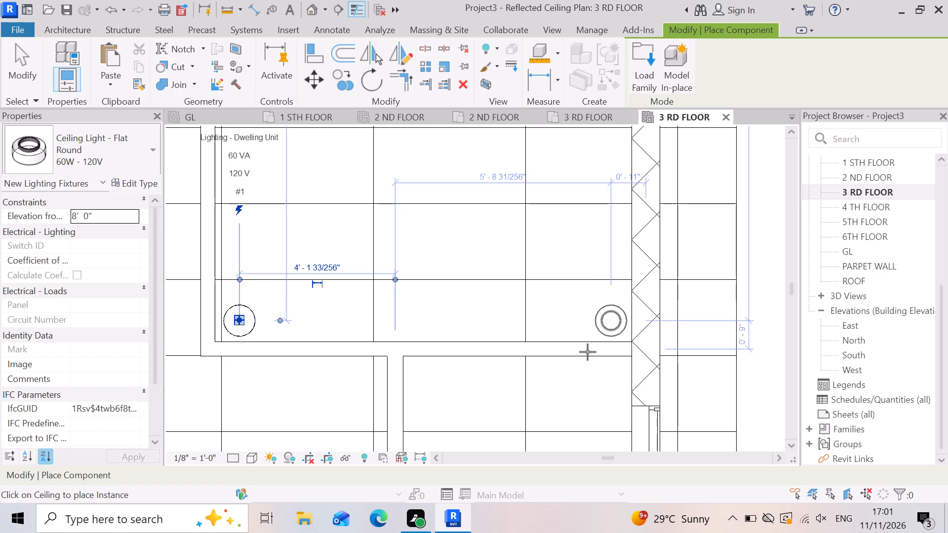
Place a flat round ceiling light in the northwest corner of the southeast corner room, close to both partitions.
scroll(591, 365, down, 8)
scroll(593, 305, down, 9)
scroll(563, 389, up, 2)
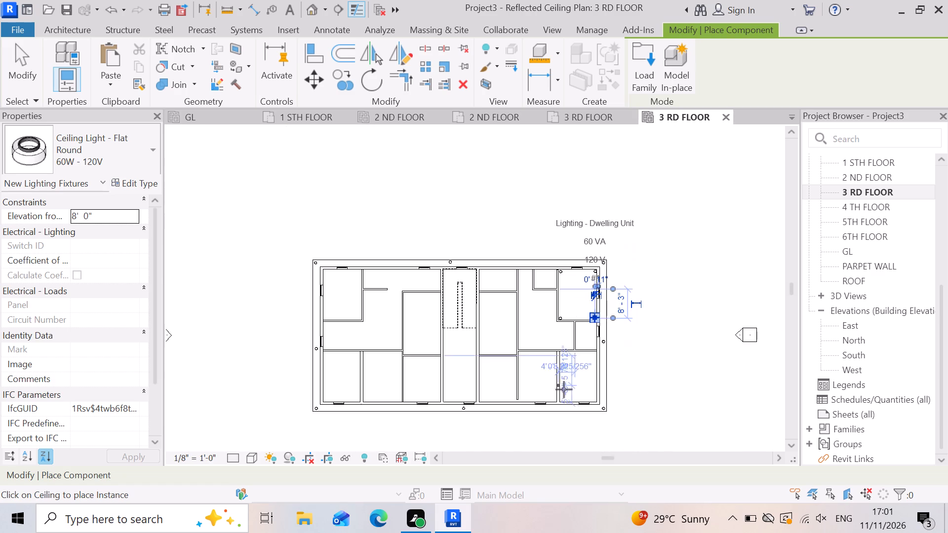
scroll(564, 389, up, 5)
scroll(580, 316, up, 9)
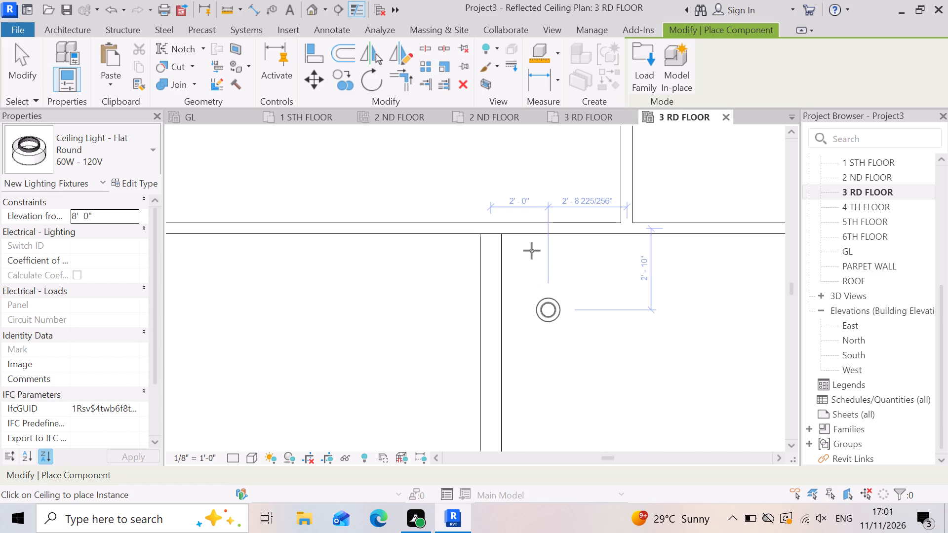
scroll(534, 266, up, 2)
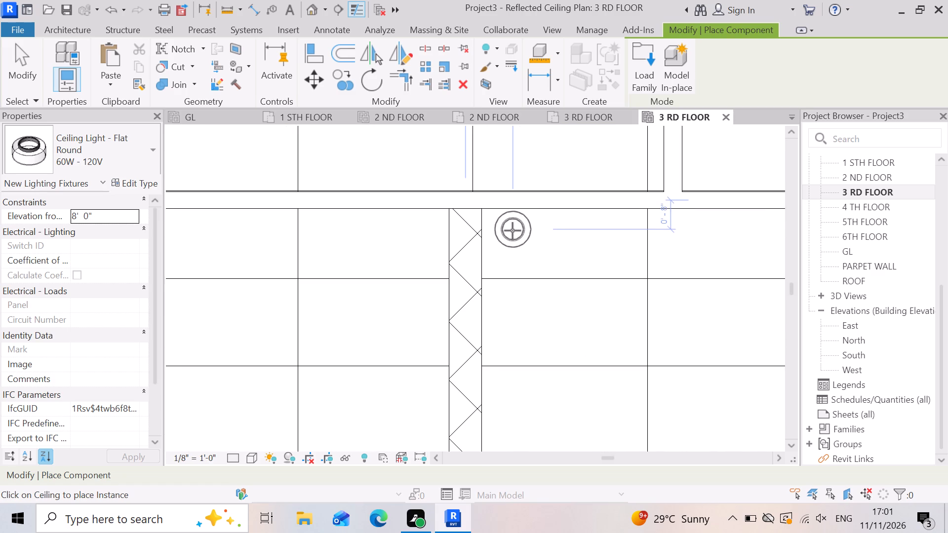
click(509, 232)
scroll(482, 253, down, 9)
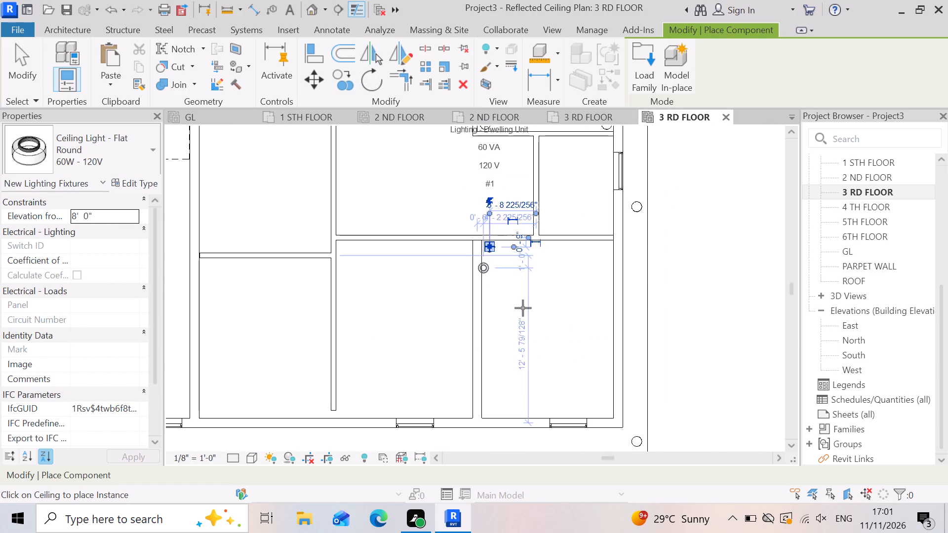
Place flat round ceiling lights in the southeast corner room's northeast, southwest and southeast corners, about 10" to 1'-0" from the walls.
scroll(634, 246, up, 13)
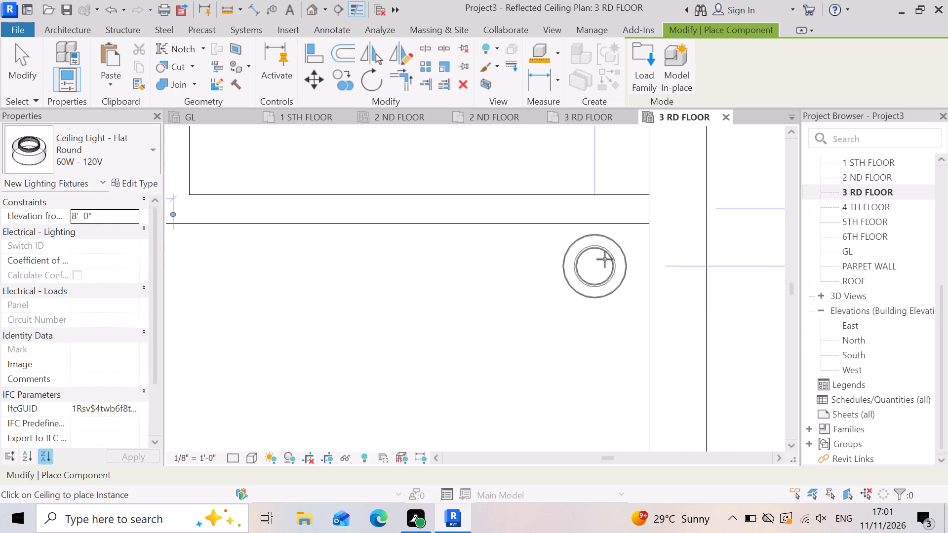
click(606, 259)
scroll(606, 259, down, 8)
scroll(550, 280, down, 2)
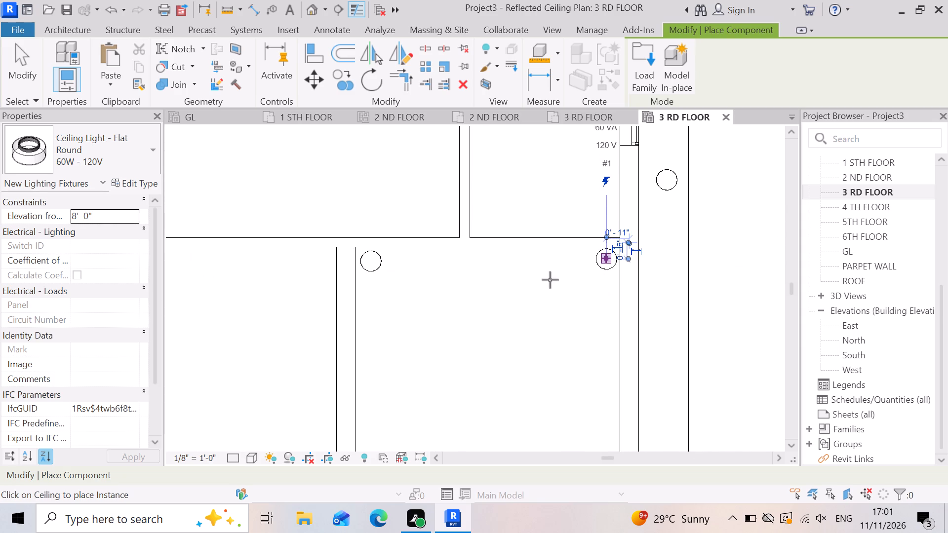
scroll(550, 280, down, 6)
scroll(513, 380, up, 12)
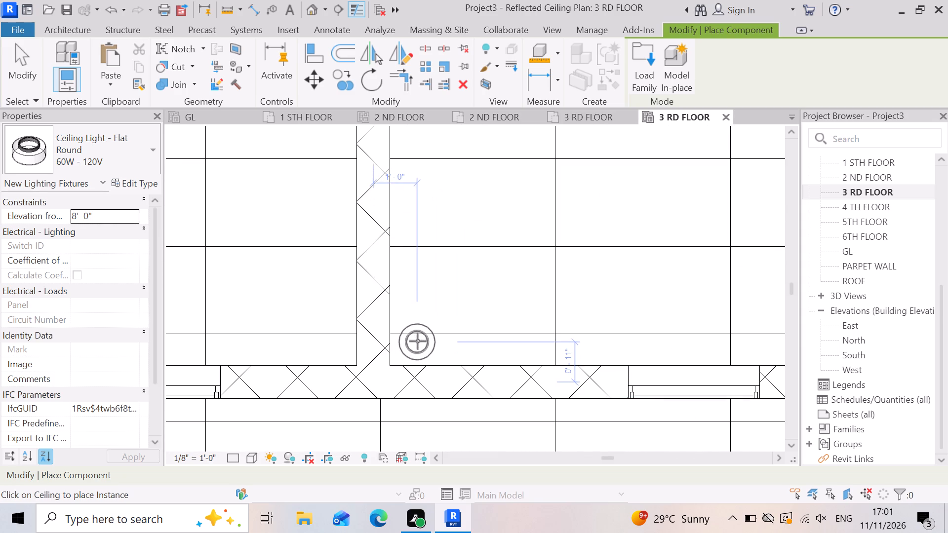
click(417, 341)
scroll(393, 351, down, 8)
scroll(498, 345, up, 5)
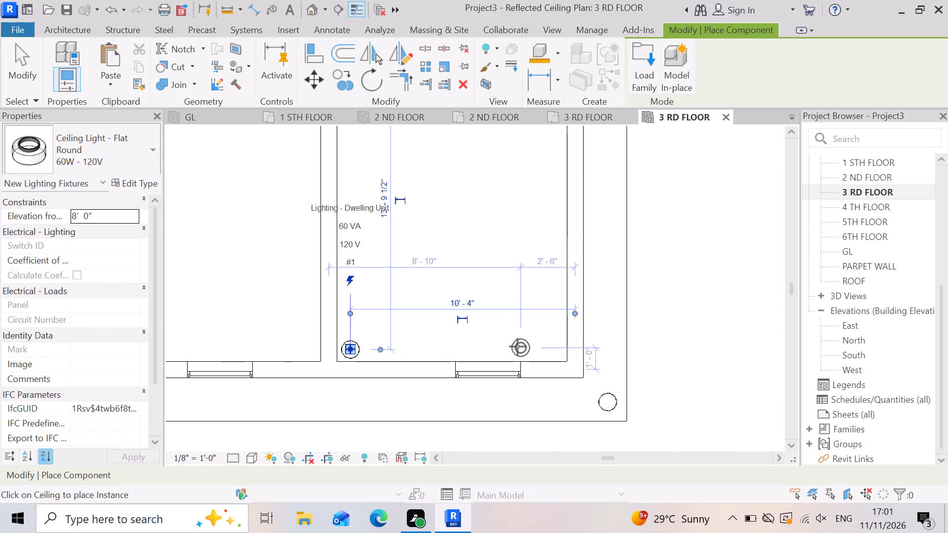
scroll(566, 361, up, 2)
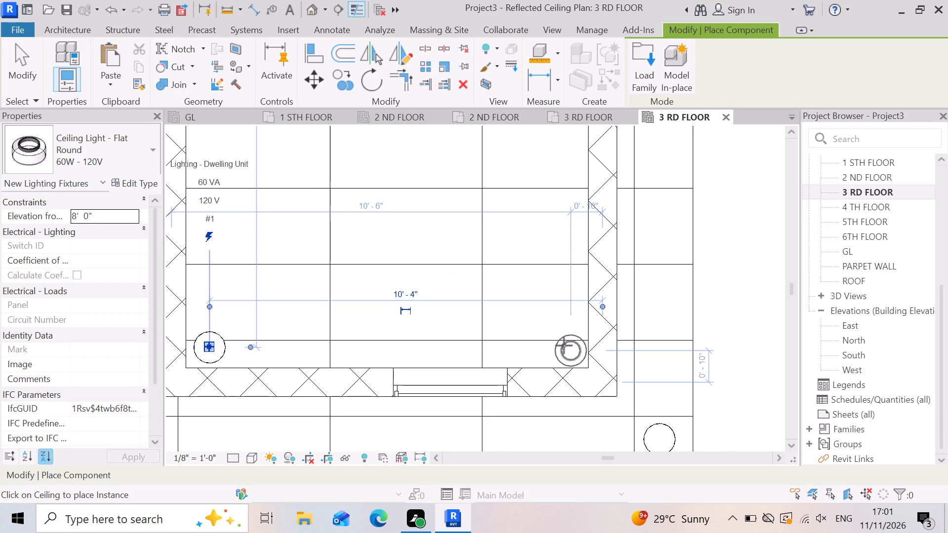
click(563, 345)
Place flat round ceiling lights in the southwest corner room's northwest and northeast corners, about 9" from the north partition.
scroll(592, 368, down, 9)
scroll(645, 345, down, 8)
scroll(320, 343, up, 8)
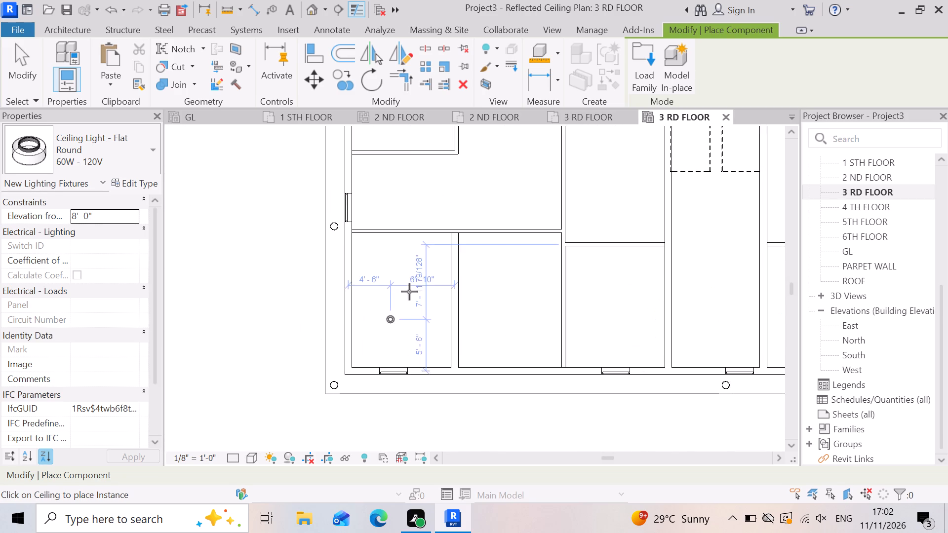
scroll(396, 284, up, 3)
scroll(335, 170, up, 7)
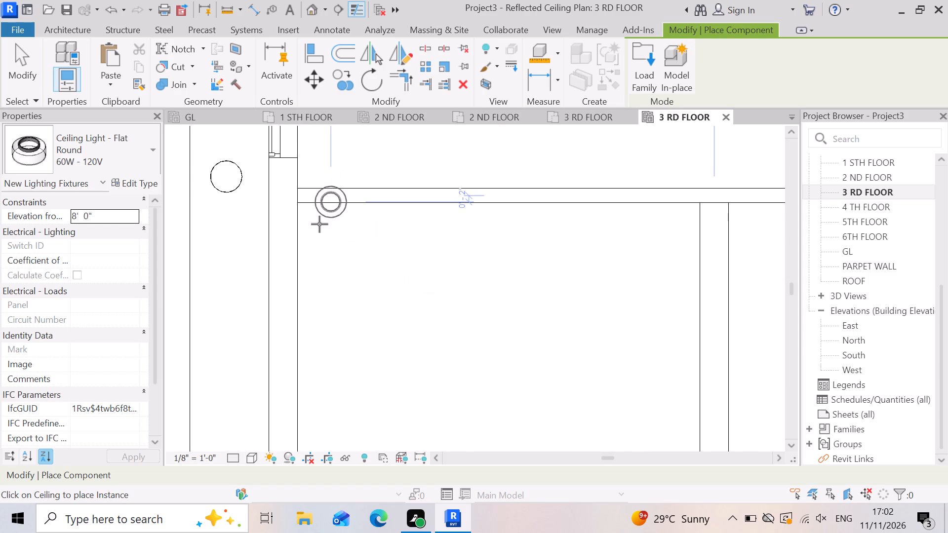
scroll(309, 230, down, 3)
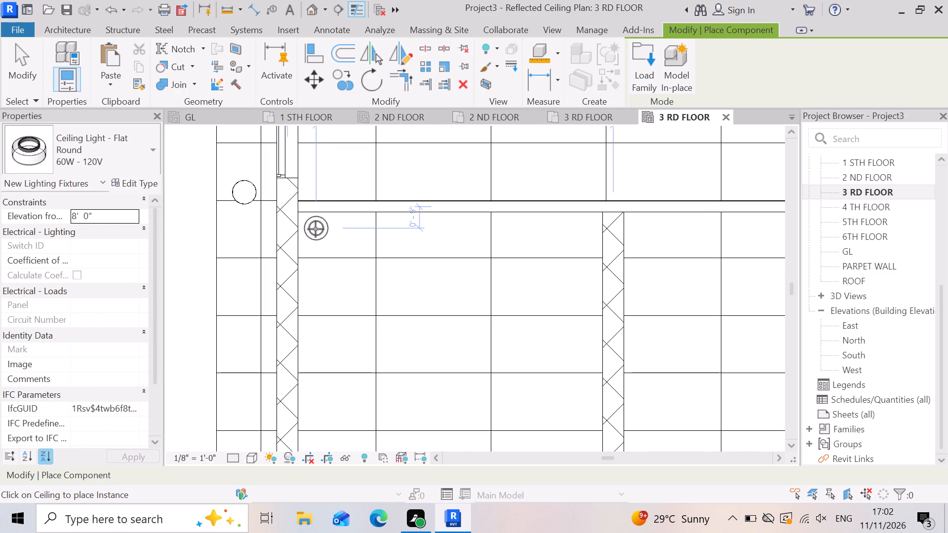
click(316, 229)
scroll(310, 228, down, 5)
scroll(456, 239, up, 5)
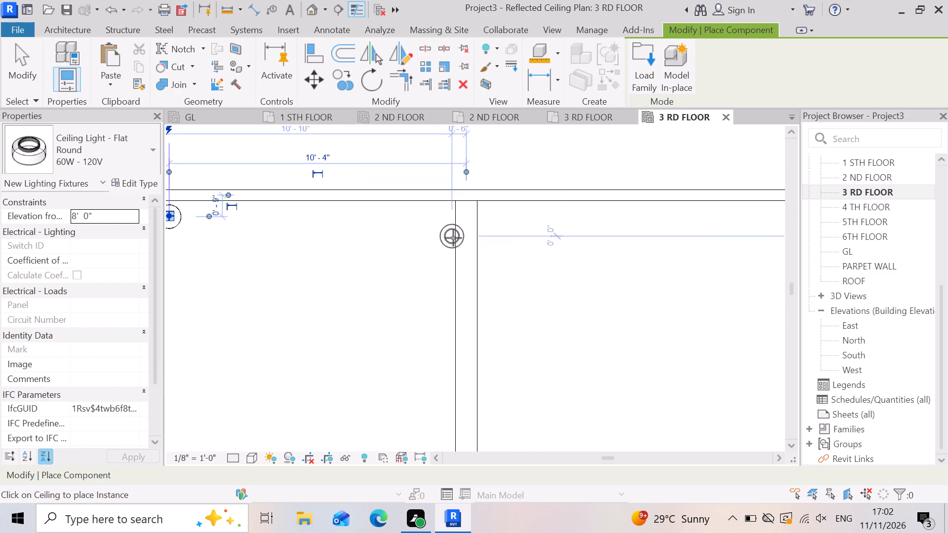
click(439, 217)
Place flat round ceiling lights in the southwest corner room's southwest and southeast corners, about 10" from the south wall.
scroll(452, 205, down, 8)
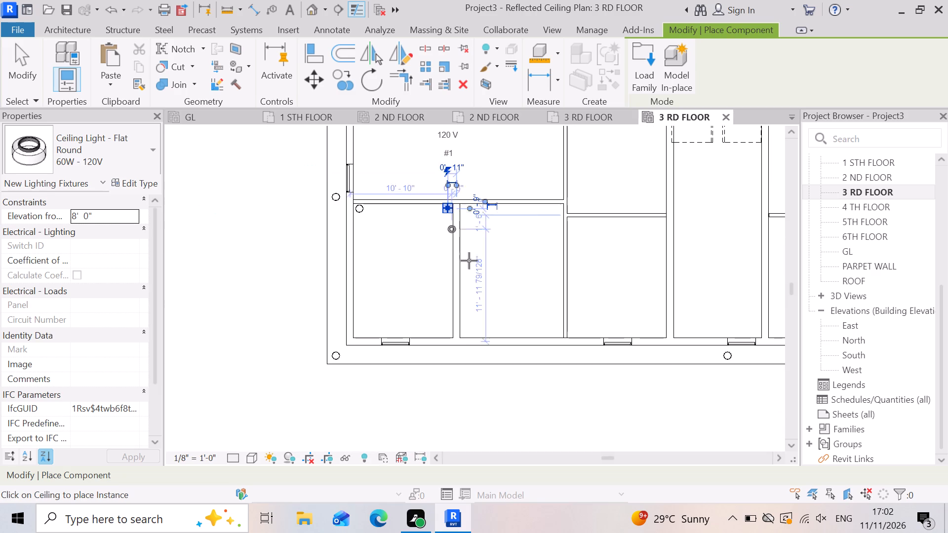
scroll(342, 324, up, 13)
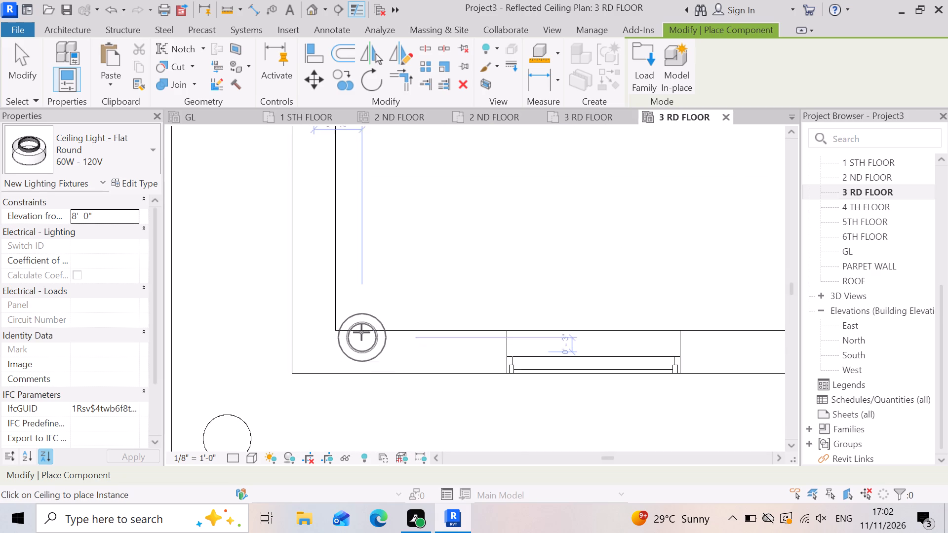
click(363, 305)
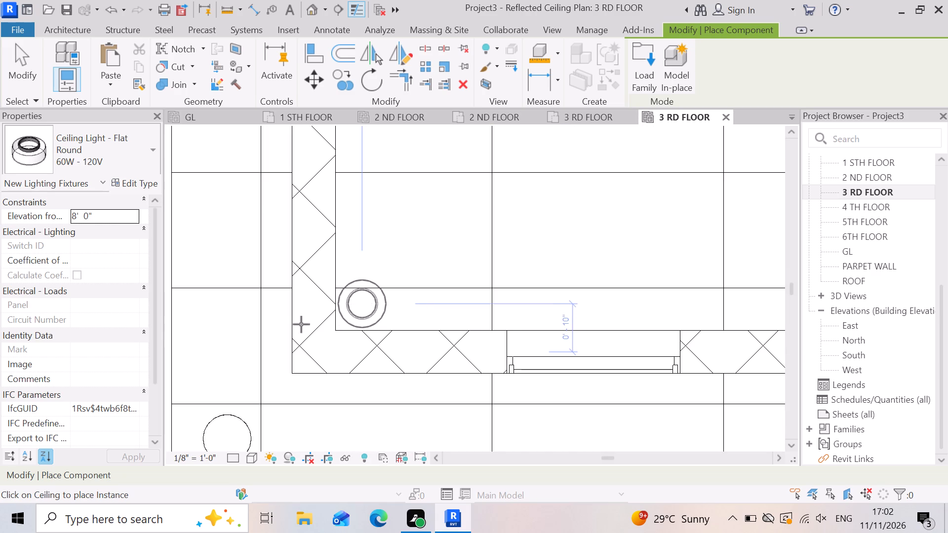
scroll(301, 324, down, 8)
scroll(440, 326, up, 3)
scroll(488, 332, up, 6)
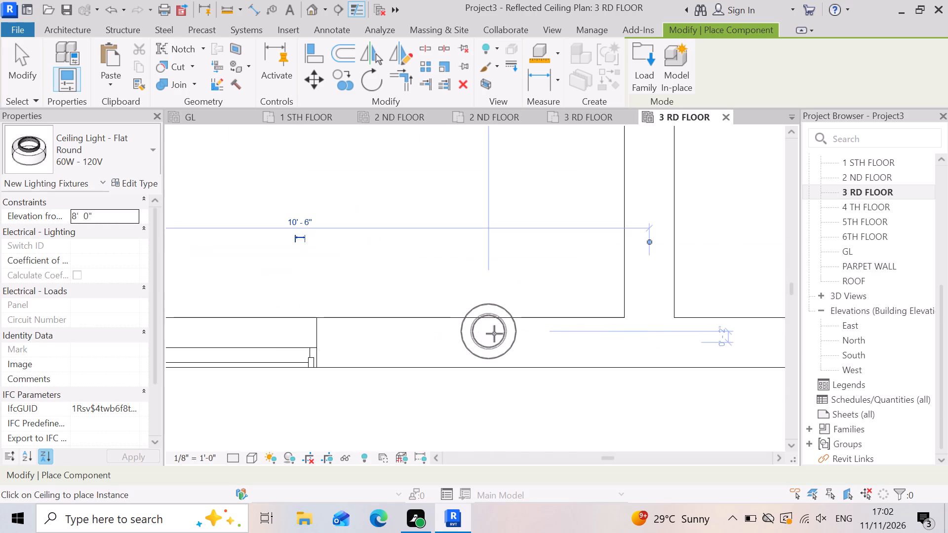
scroll(476, 334, down, 4)
scroll(587, 326, up, 5)
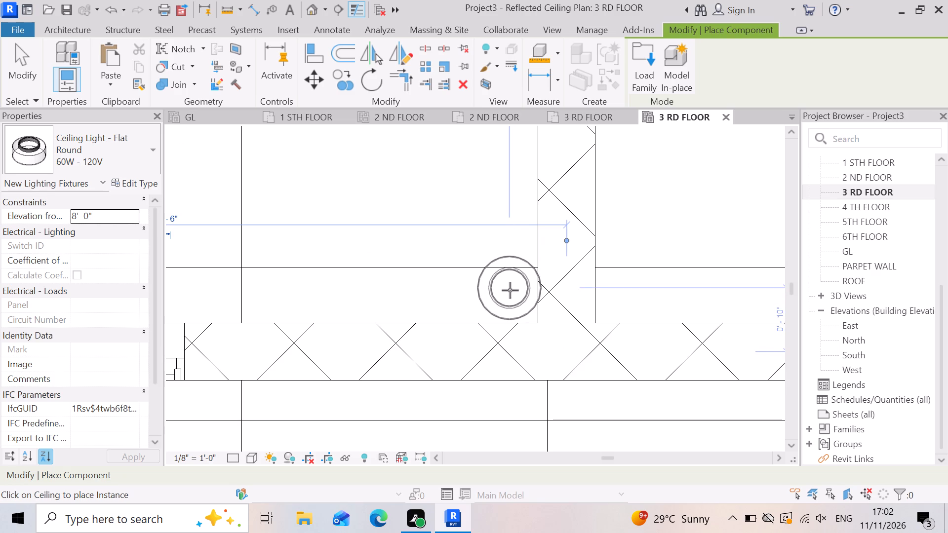
click(502, 289)
Place flat round ceiling lights in the northwest and northeast corners of the room just west of the stairs, about 1'-0" from its north partition.
scroll(467, 332, down, 2)
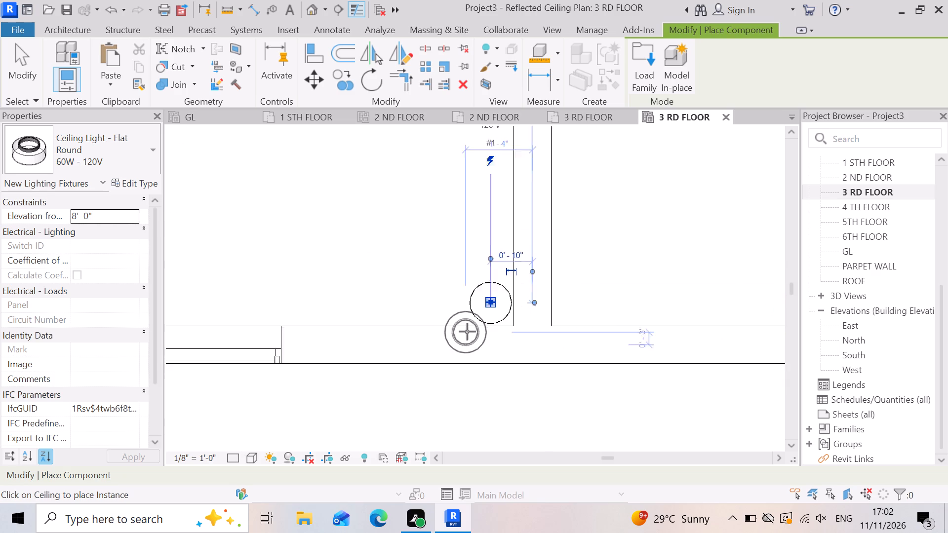
scroll(467, 332, down, 10)
scroll(491, 366, down, 4)
scroll(367, 356, down, 3)
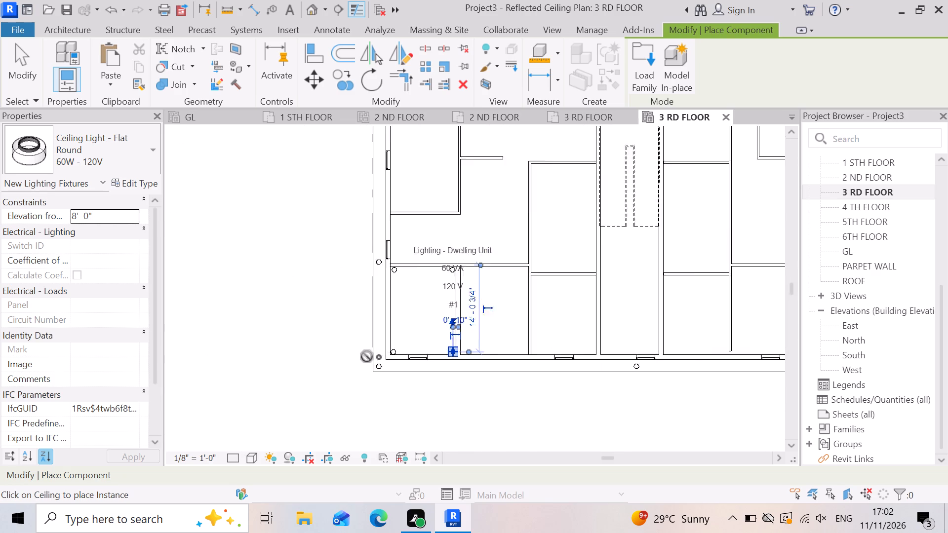
scroll(367, 353, down, 3)
scroll(522, 277, up, 8)
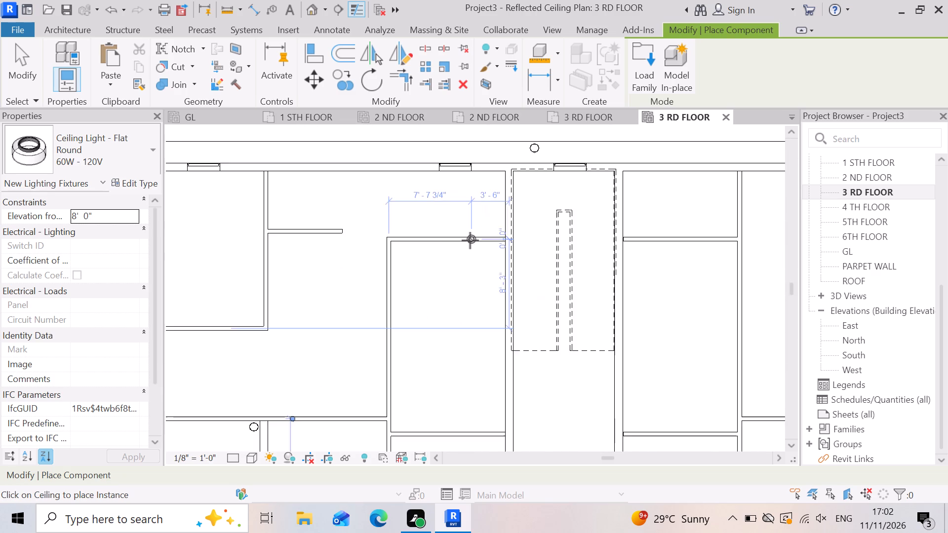
scroll(470, 240, up, 6)
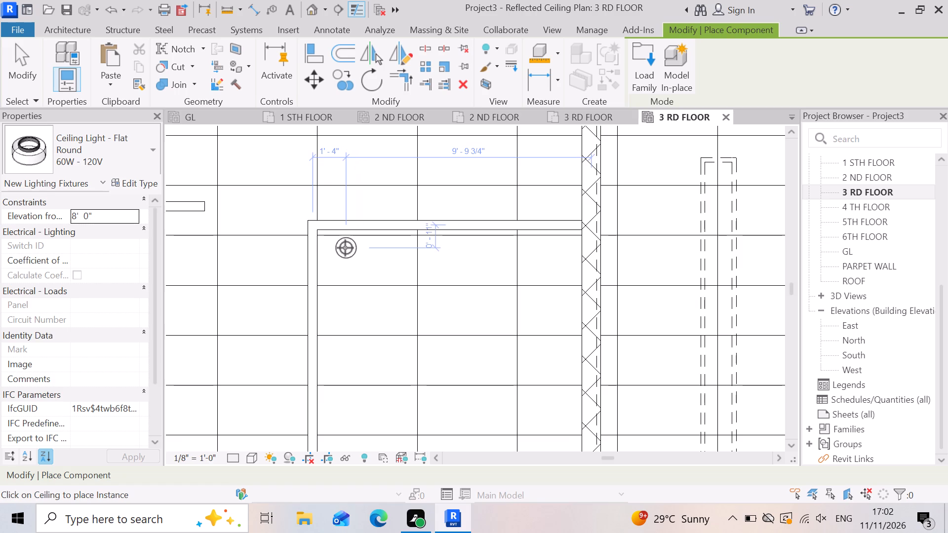
click(336, 248)
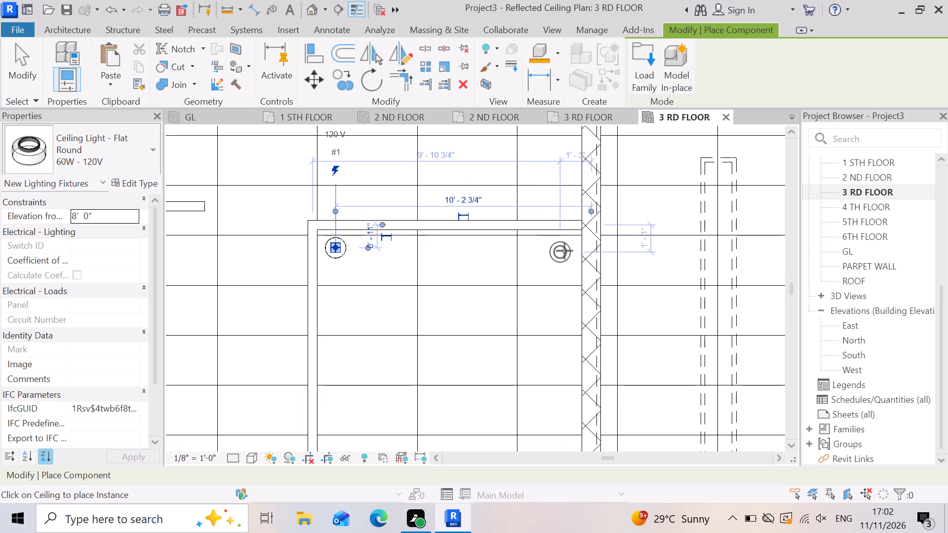
click(564, 251)
Place flat round ceiling lights in the southwest and southeast corners of the room west of the stairs, the southeast one about 1'-0" from the east wall.
scroll(555, 257, down, 9)
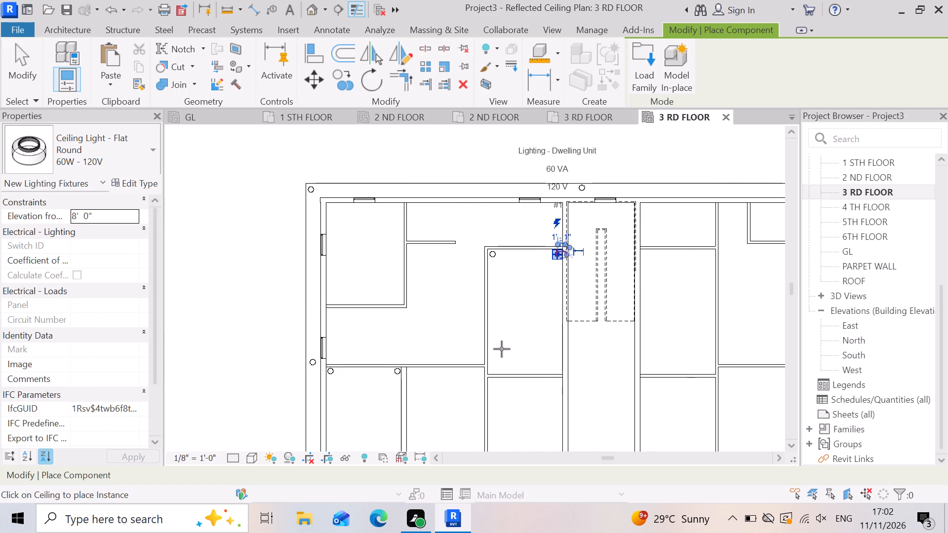
scroll(508, 345, down, 3)
scroll(516, 335, up, 2)
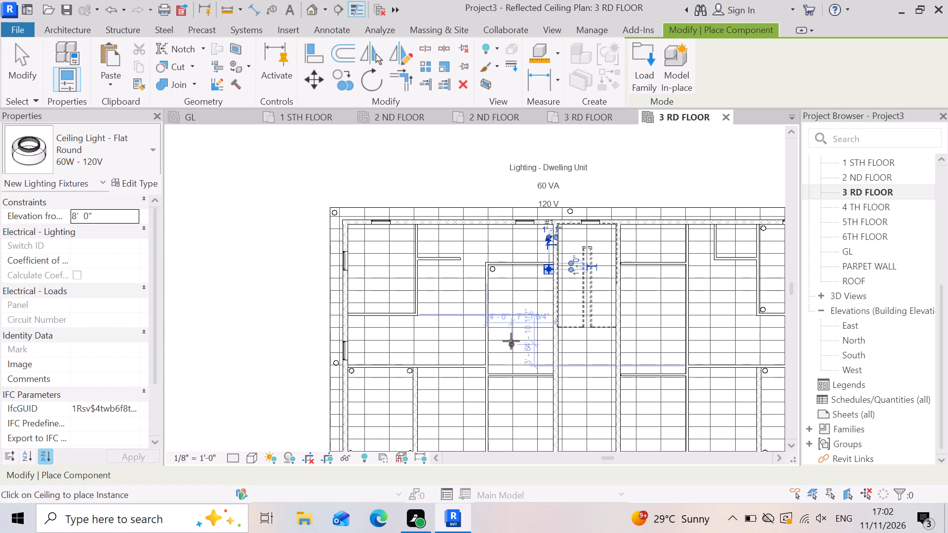
scroll(526, 314, down, 3)
scroll(498, 352, up, 8)
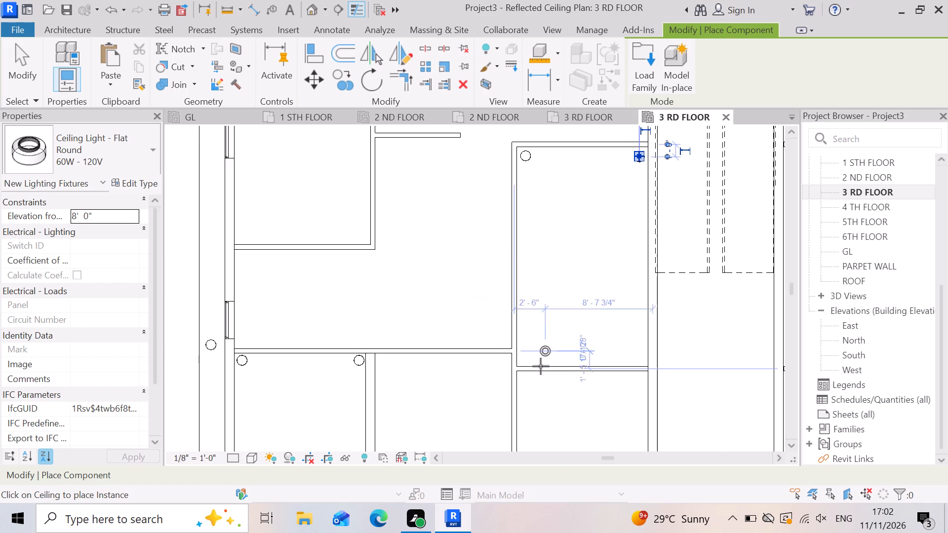
scroll(540, 369, up, 6)
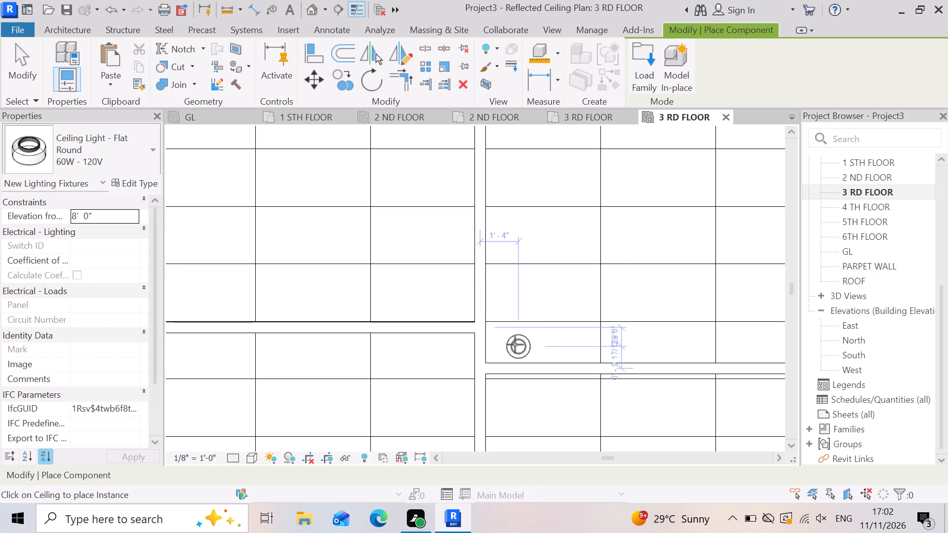
click(512, 342)
scroll(472, 343, down, 7)
scroll(572, 382, up, 5)
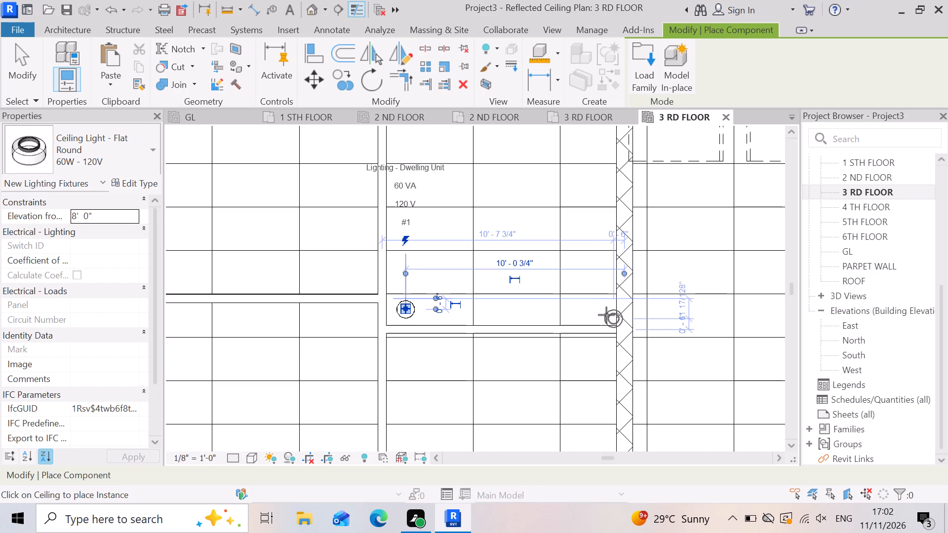
click(604, 313)
Close the third-floor reflected ceiling plan and switch to the {3D} view of the building.
scroll(552, 342, down, 9)
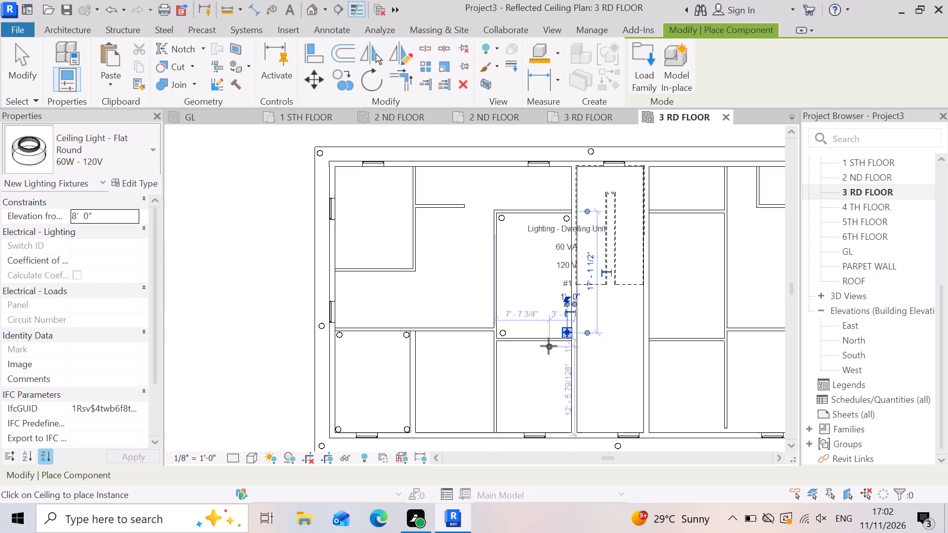
scroll(549, 346, down, 3)
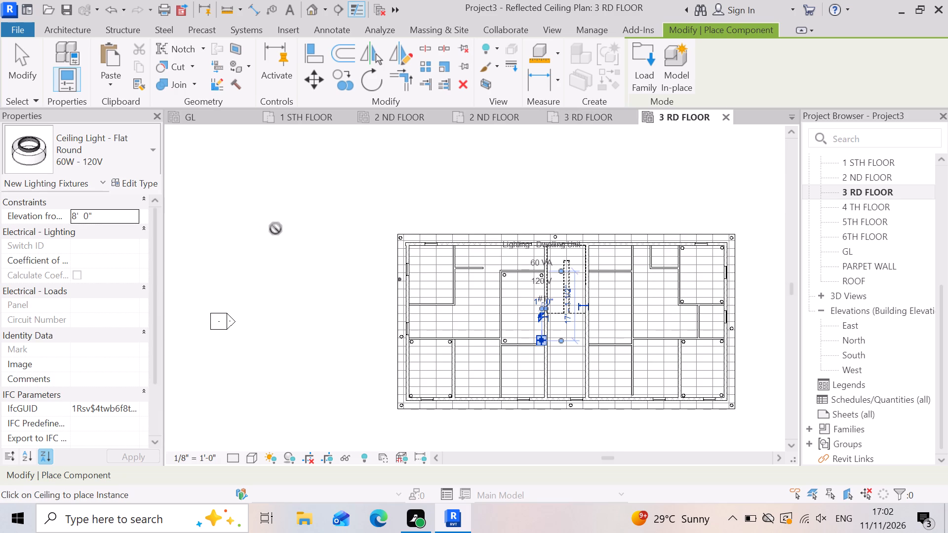
scroll(629, 264, up, 2)
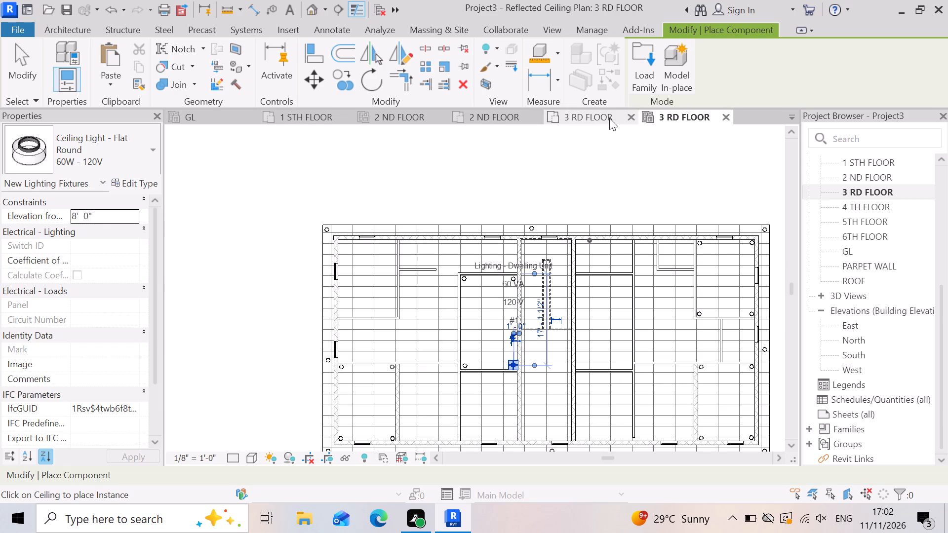
click(725, 119)
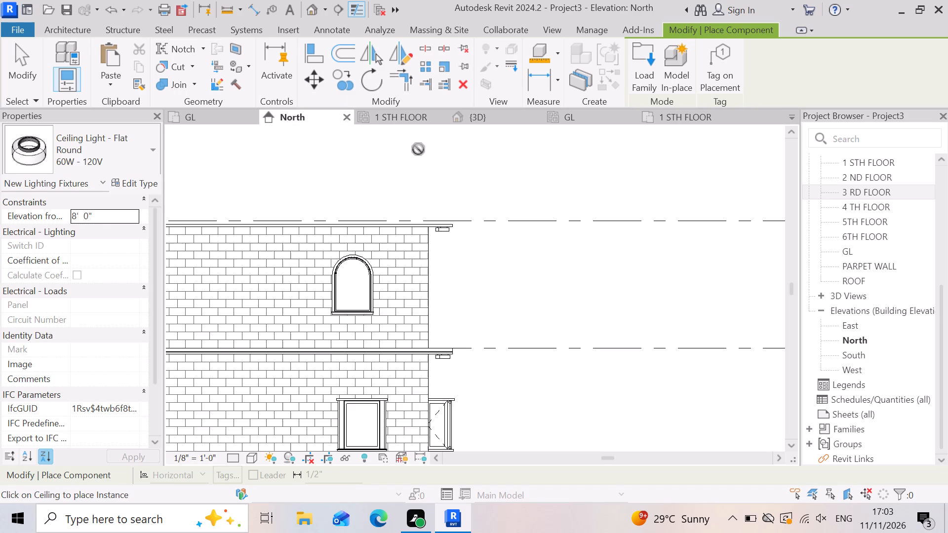
click(510, 110)
click(502, 121)
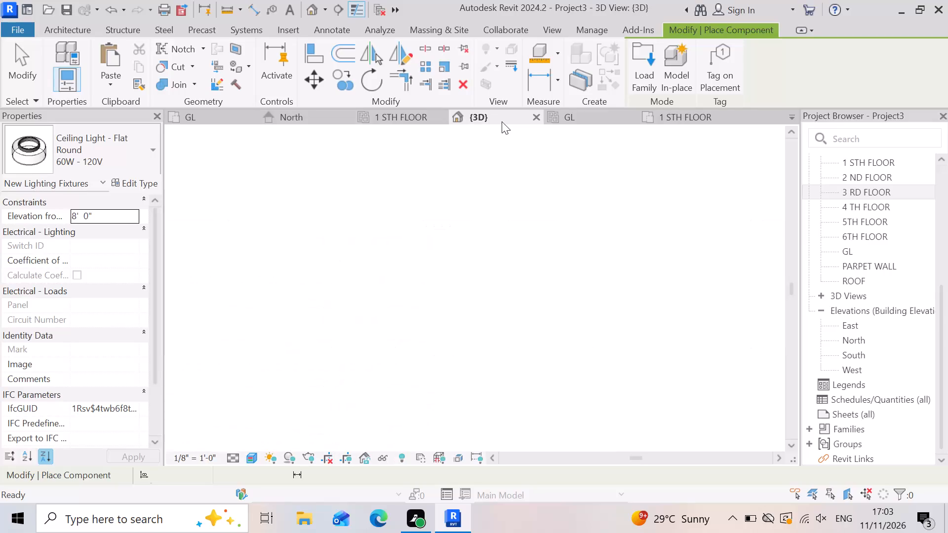
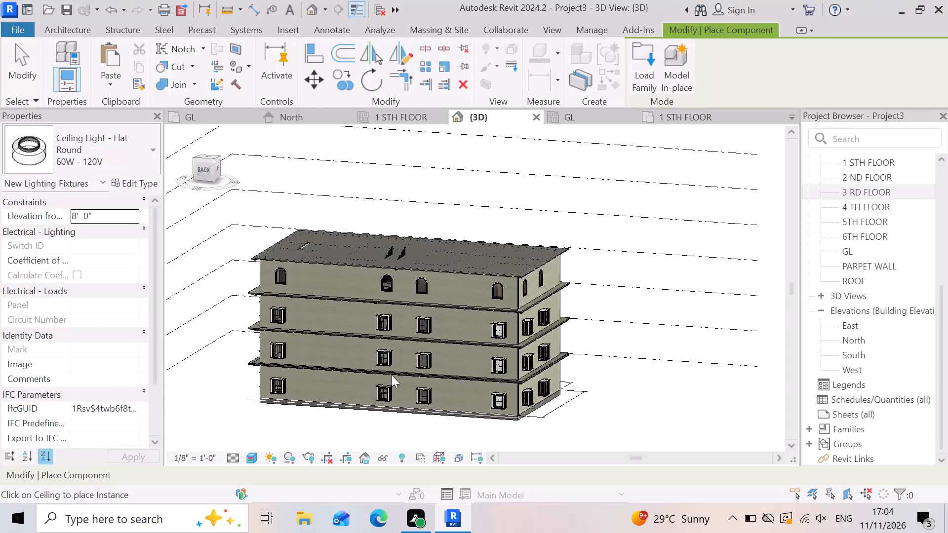
Examine the building's back facade and the roof overhang at its northeast corner, checking the flat round ceiling lights along the exterior.
scroll(412, 380, up, 3)
scroll(295, 360, up, 4)
scroll(568, 390, down, 5)
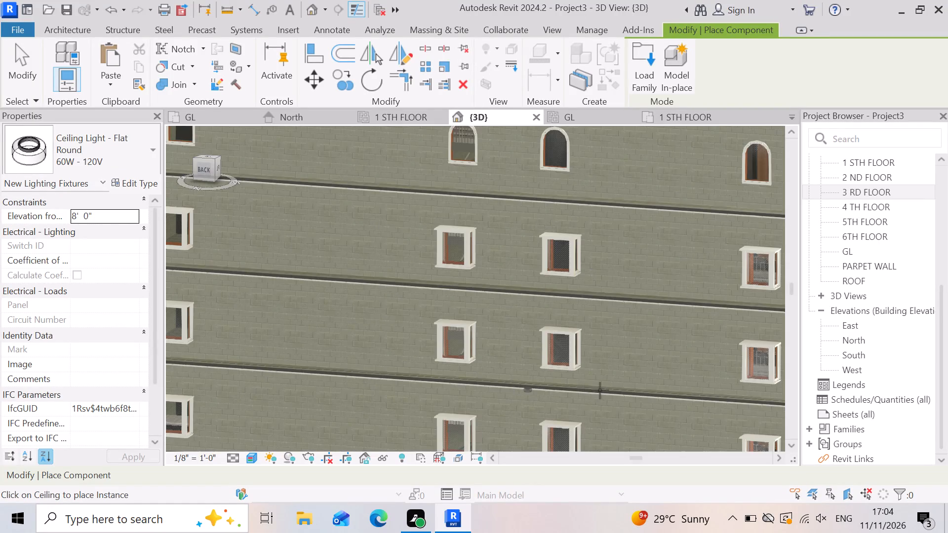
scroll(425, 233, up, 6)
scroll(350, 253, up, 3)
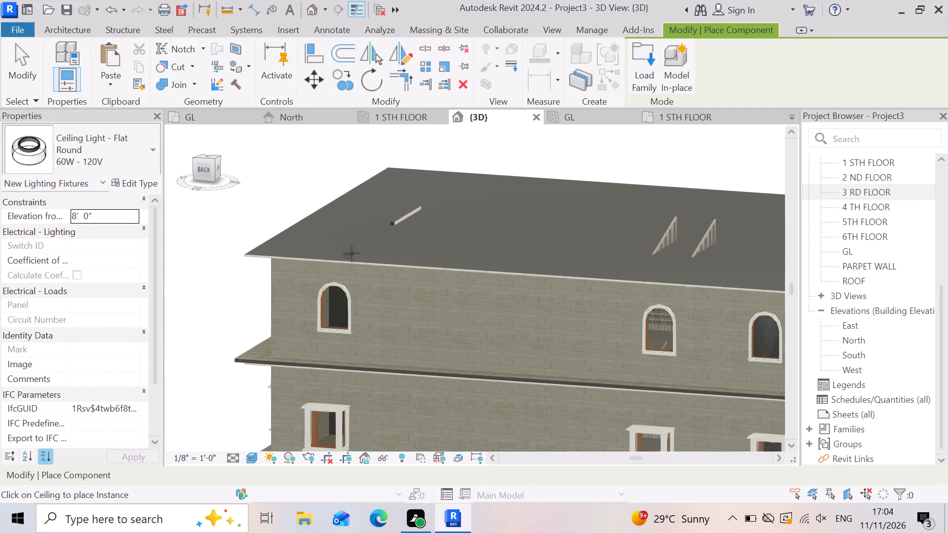
scroll(495, 280, up, 2)
scroll(522, 324, down, 4)
scroll(316, 299, up, 3)
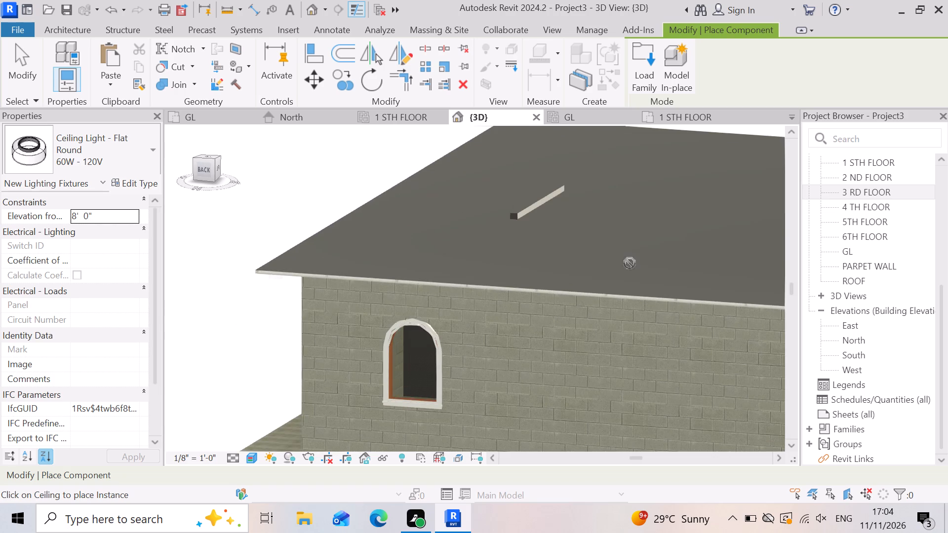
scroll(311, 310, up, 6)
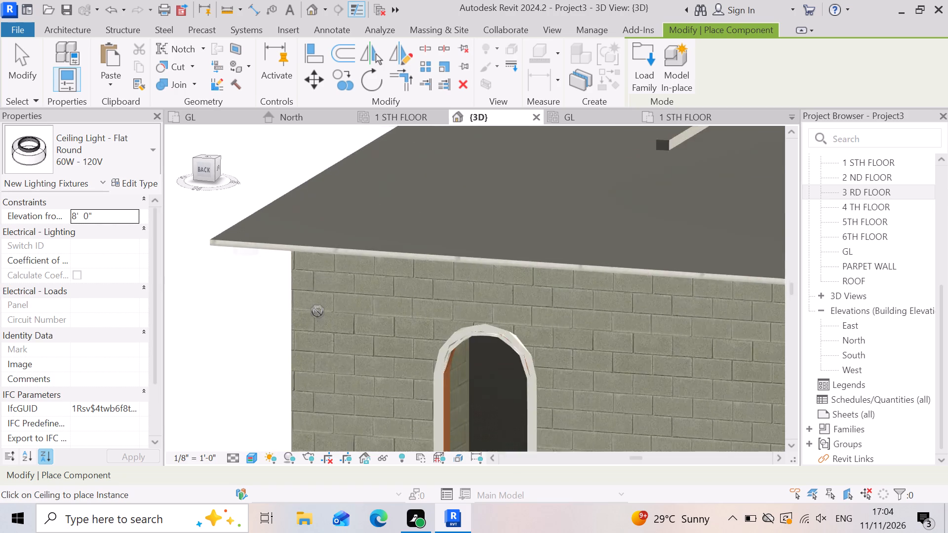
scroll(211, 265, up, 2)
scroll(211, 263, down, 7)
scroll(363, 307, down, 4)
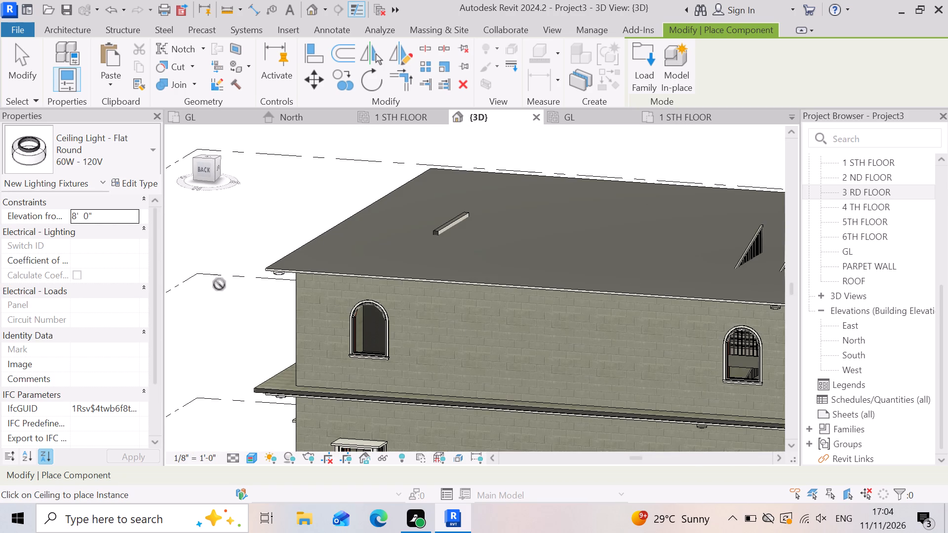
scroll(319, 309, up, 3)
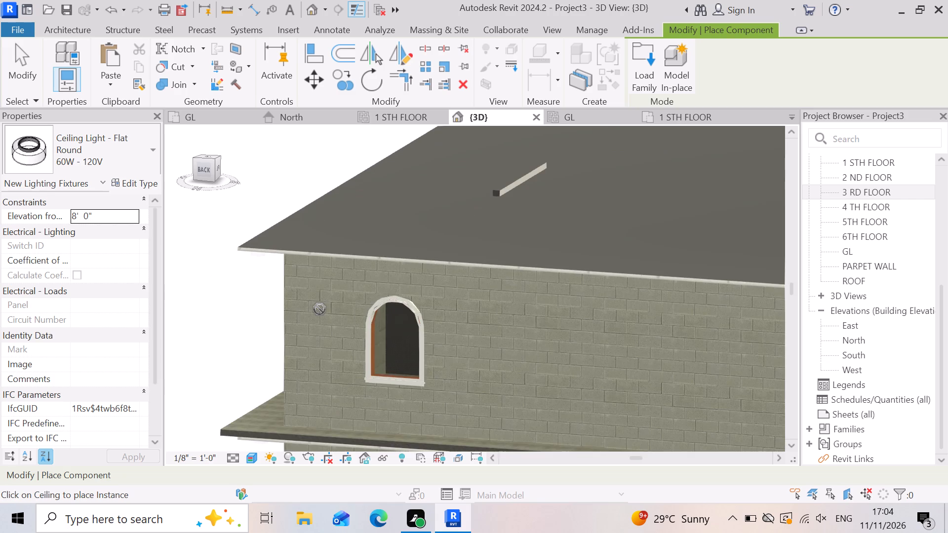
scroll(257, 319, down, 2)
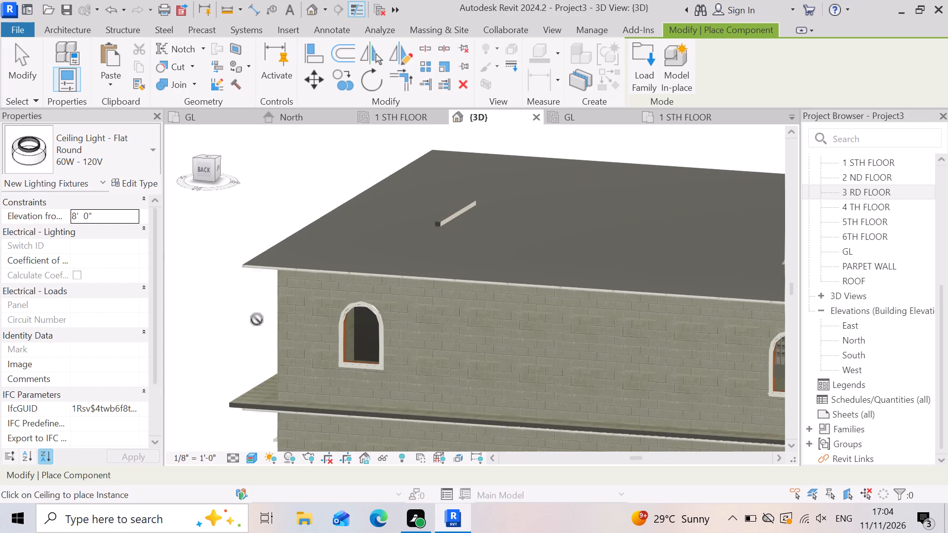
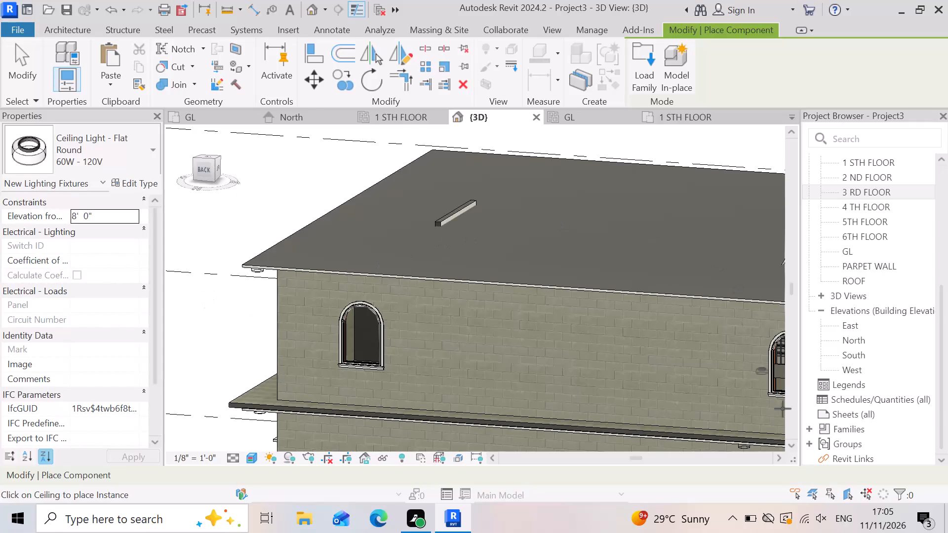
In the North elevation, copy the LW Concrete on Metal Deck slab at 3 RD FLOOR and paste it aligned to the 4 TH FLOOR level.
scroll(446, 385, down, 2)
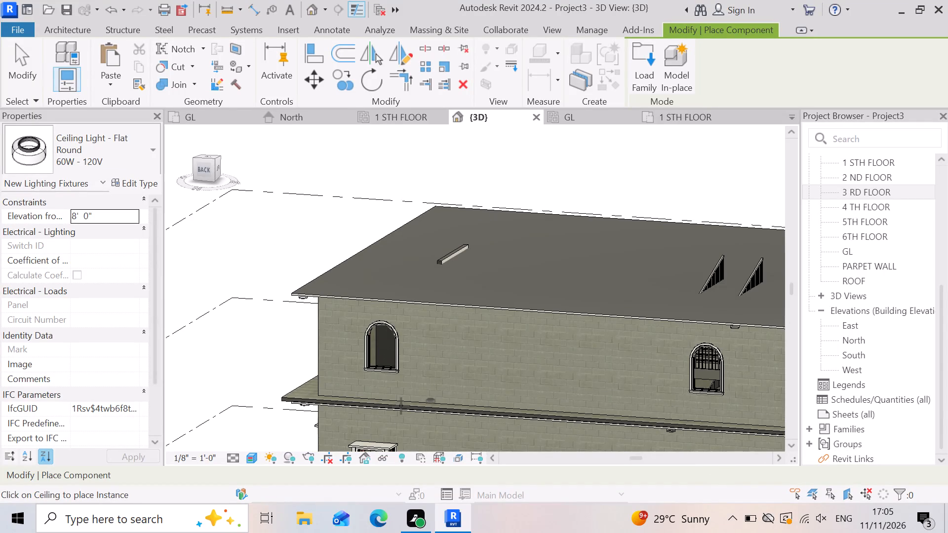
double_click(861, 341)
scroll(535, 369, down, 7)
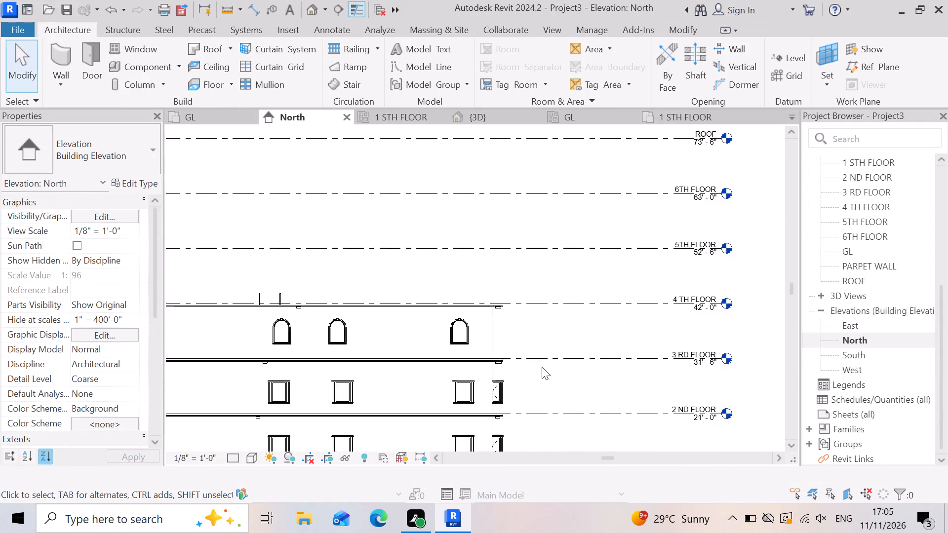
scroll(360, 438, up, 3)
scroll(529, 330, up, 7)
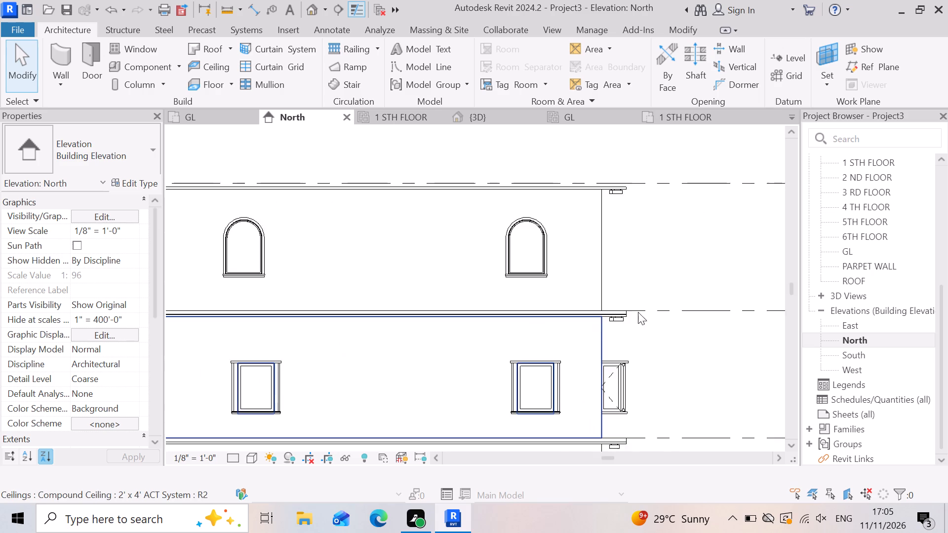
scroll(663, 311, up, 15)
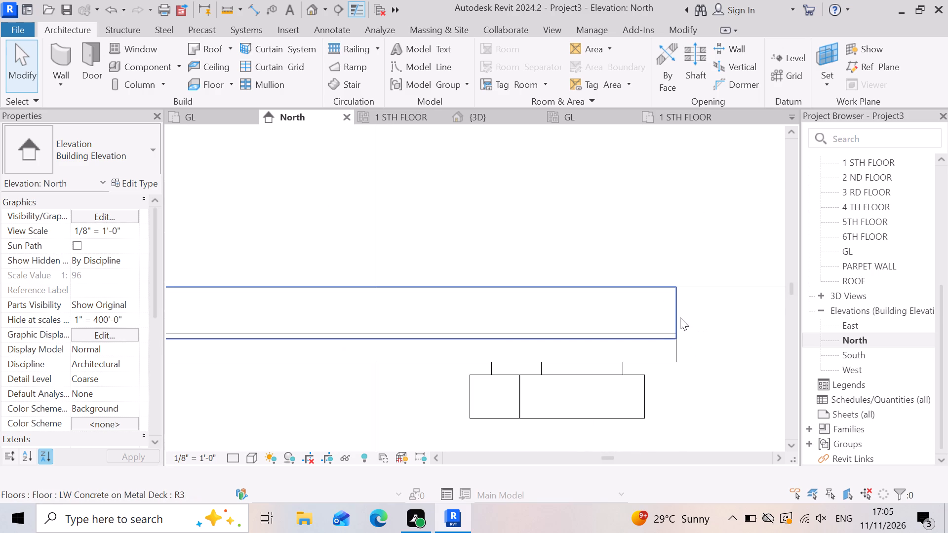
click(669, 317)
scroll(678, 331, down, 11)
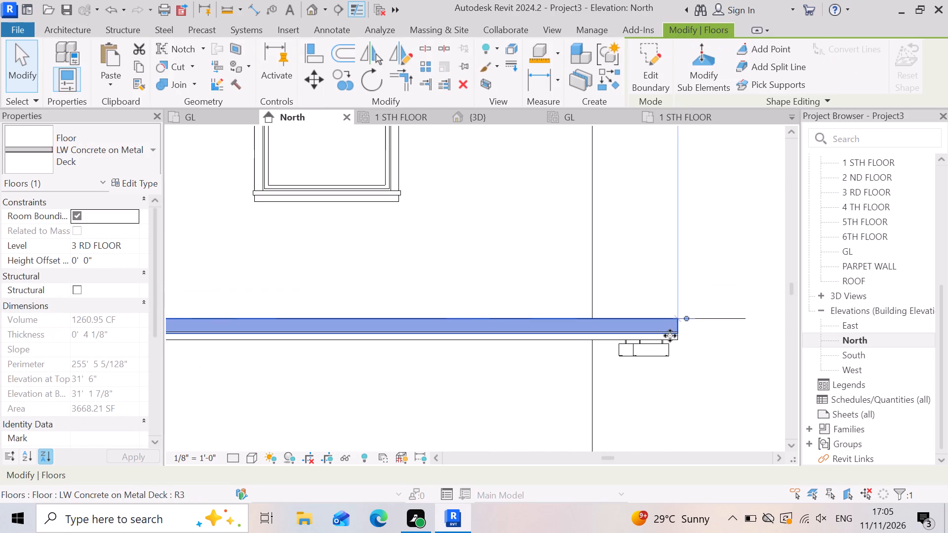
scroll(670, 336, down, 11)
scroll(571, 367, down, 4)
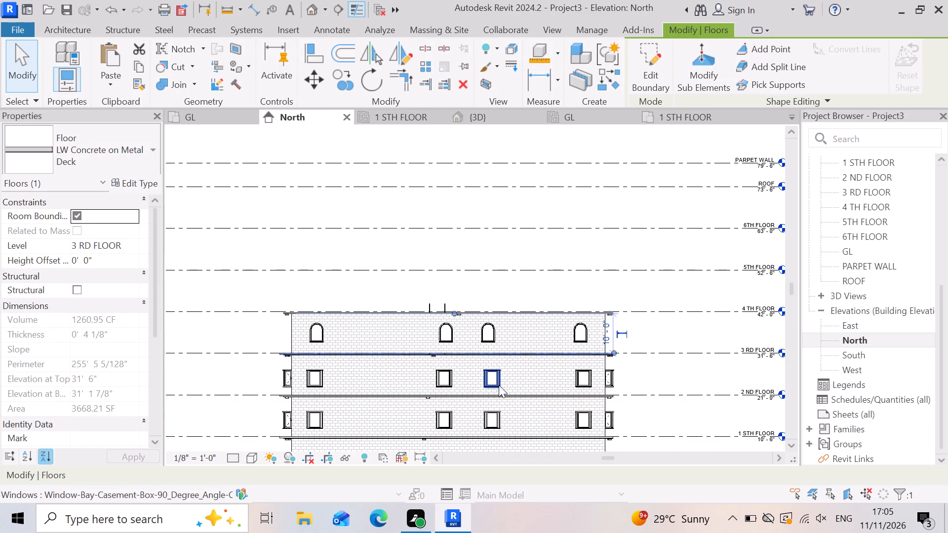
scroll(419, 384, up, 3)
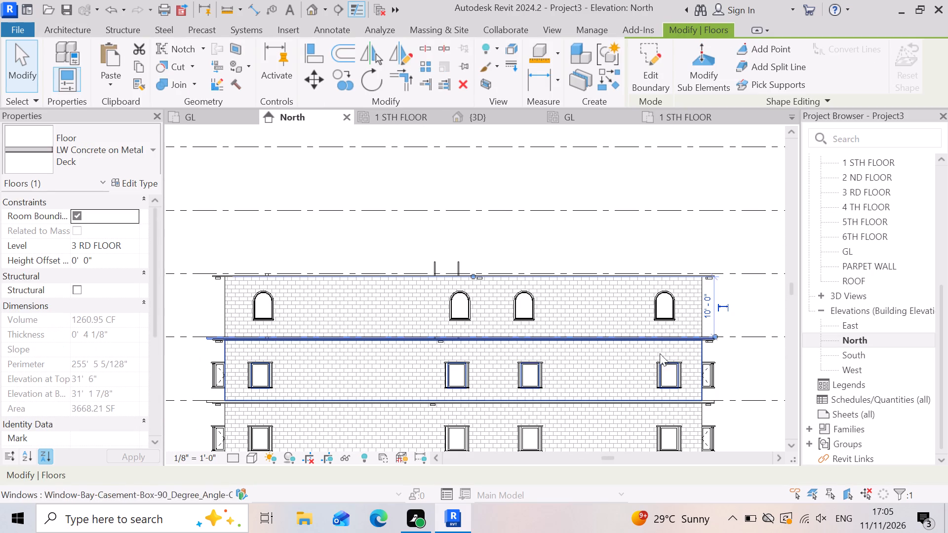
scroll(561, 311, down, 5)
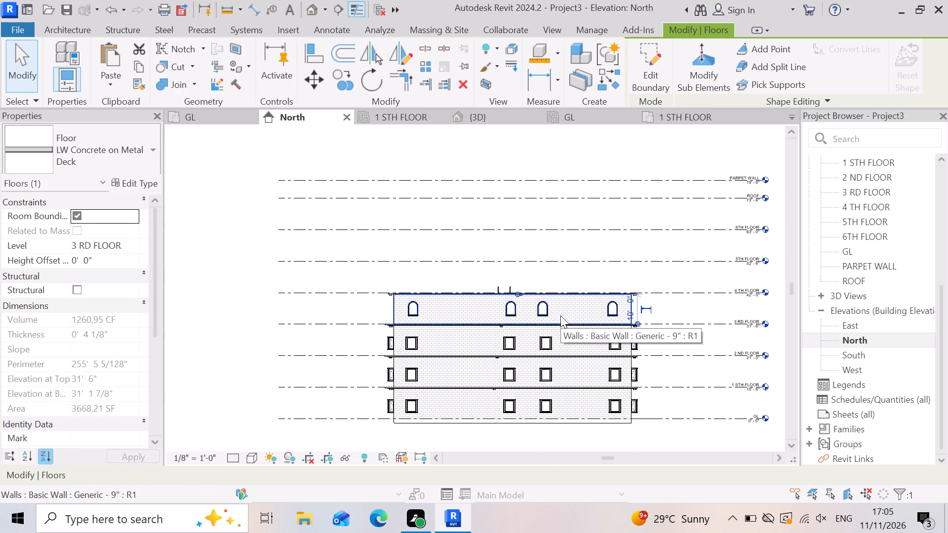
click(141, 67)
click(115, 90)
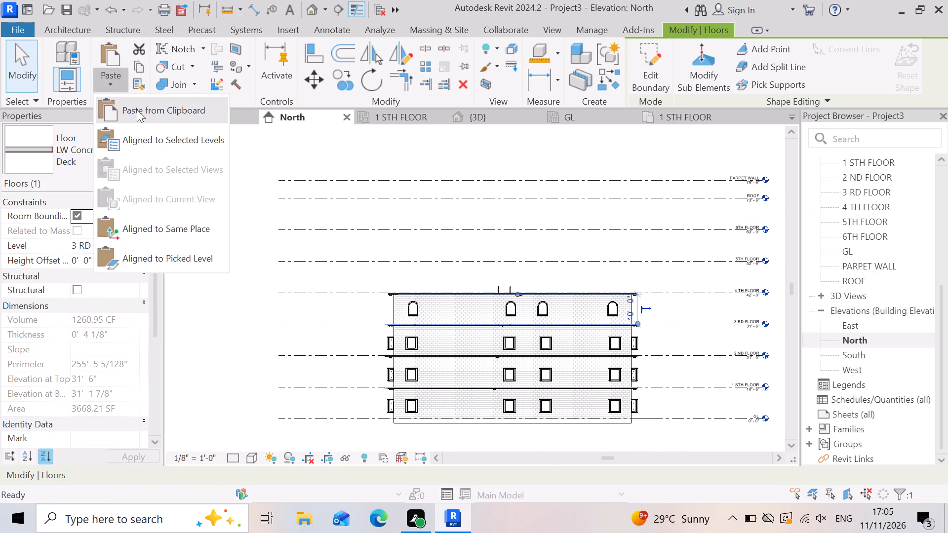
click(164, 146)
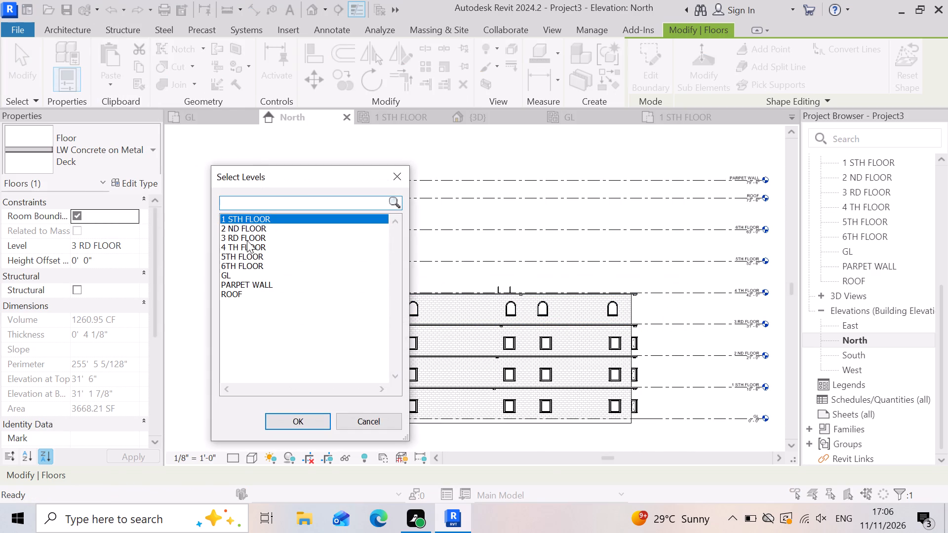
click(244, 244)
click(306, 417)
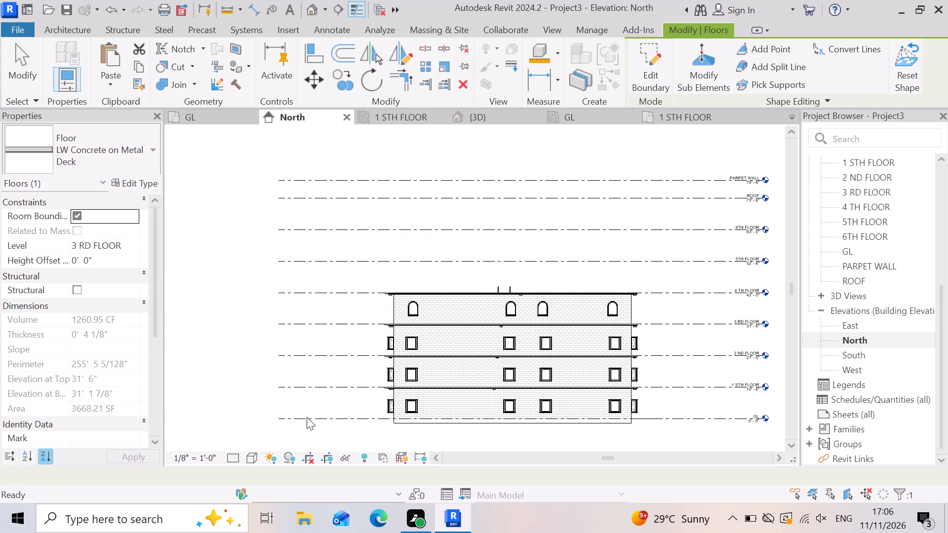
scroll(624, 292, up, 14)
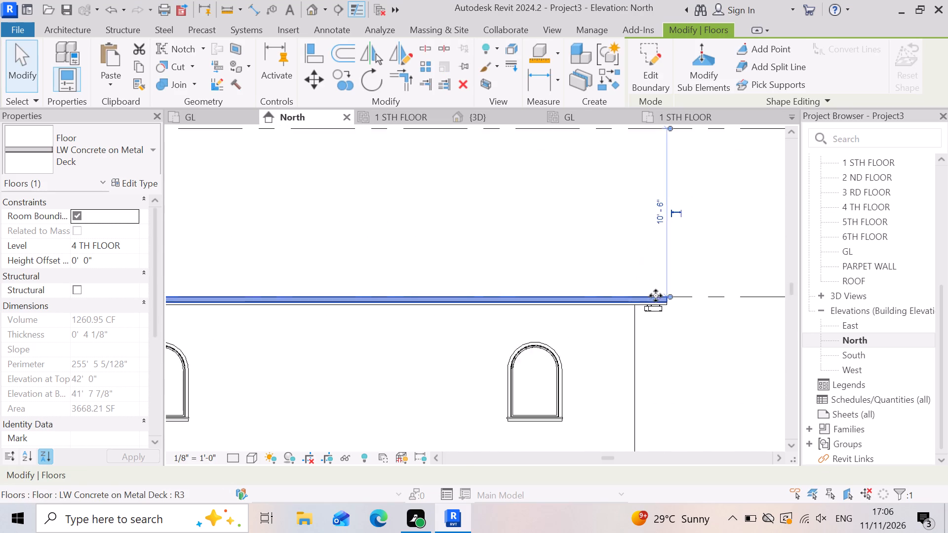
scroll(656, 296, up, 2)
scroll(539, 339, down, 12)
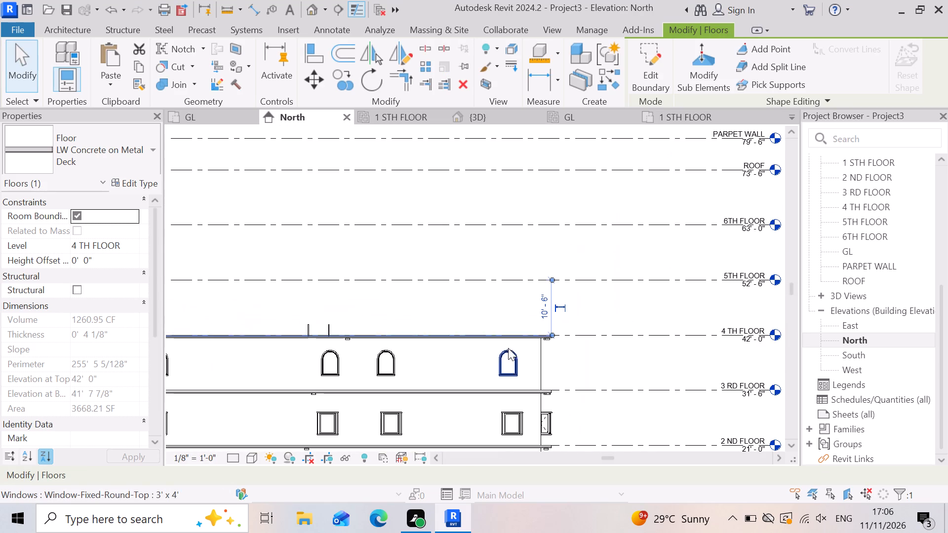
scroll(547, 253, down, 2)
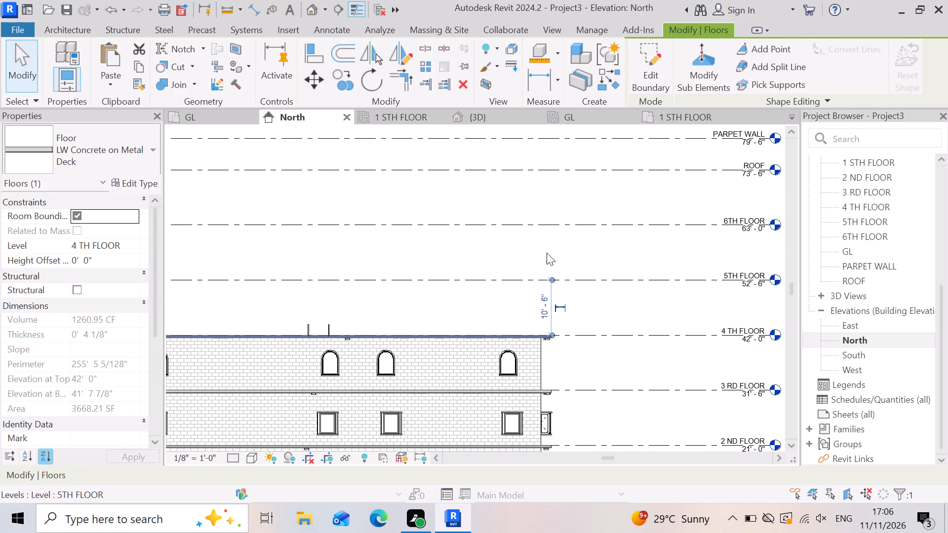
scroll(547, 253, down, 2)
click(761, 372)
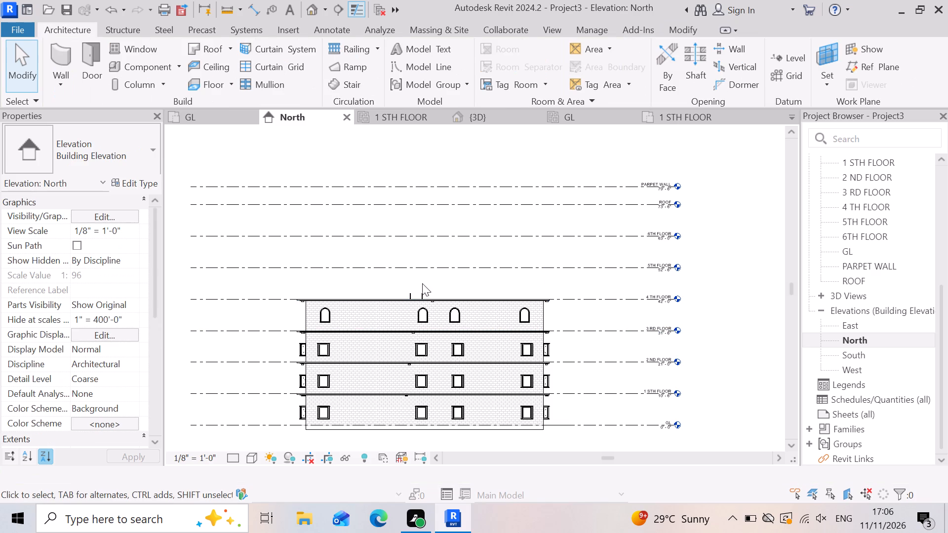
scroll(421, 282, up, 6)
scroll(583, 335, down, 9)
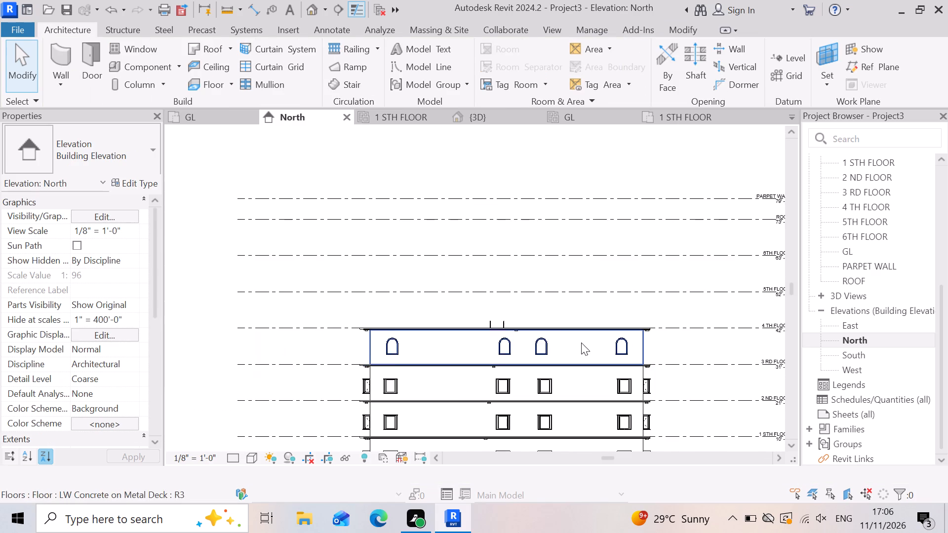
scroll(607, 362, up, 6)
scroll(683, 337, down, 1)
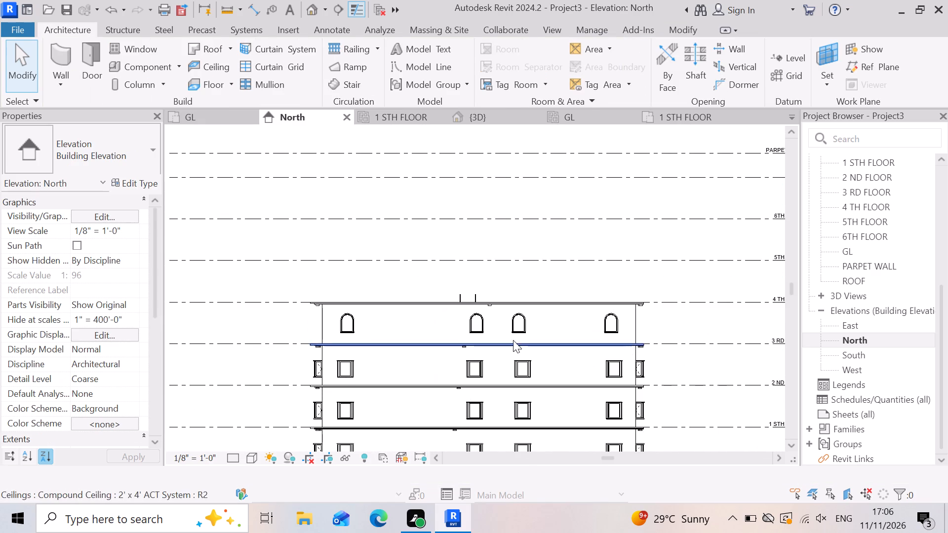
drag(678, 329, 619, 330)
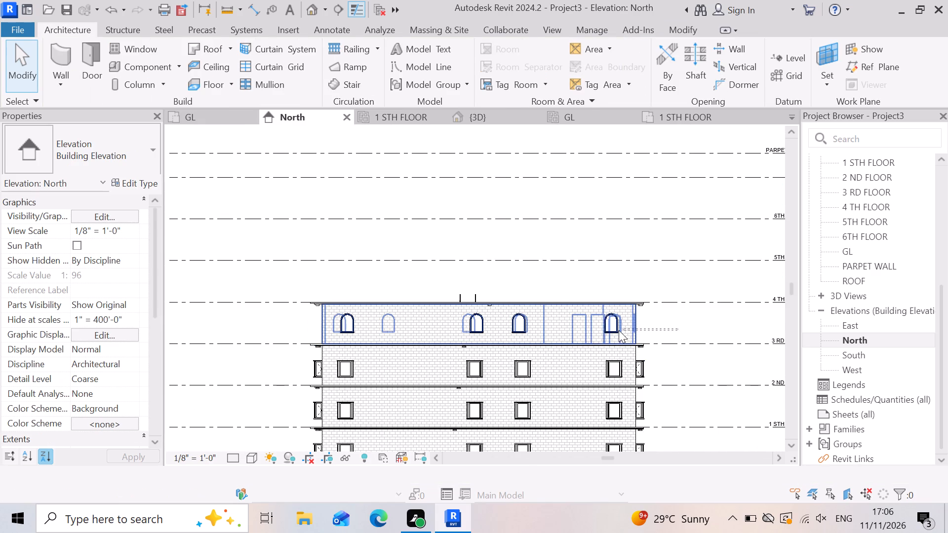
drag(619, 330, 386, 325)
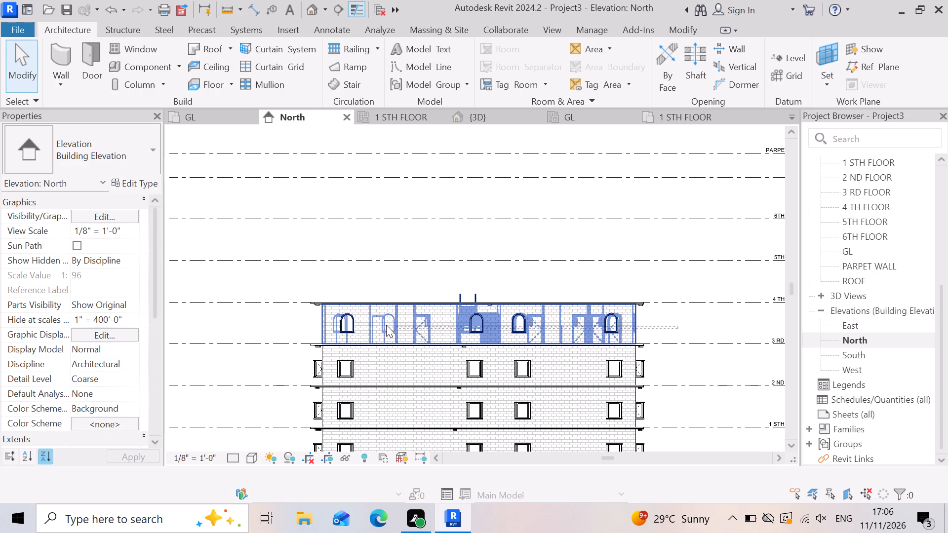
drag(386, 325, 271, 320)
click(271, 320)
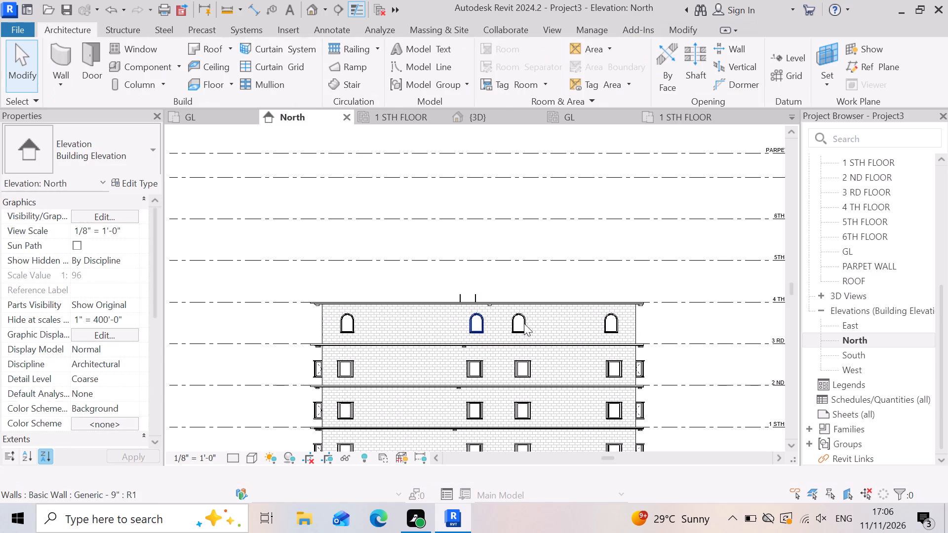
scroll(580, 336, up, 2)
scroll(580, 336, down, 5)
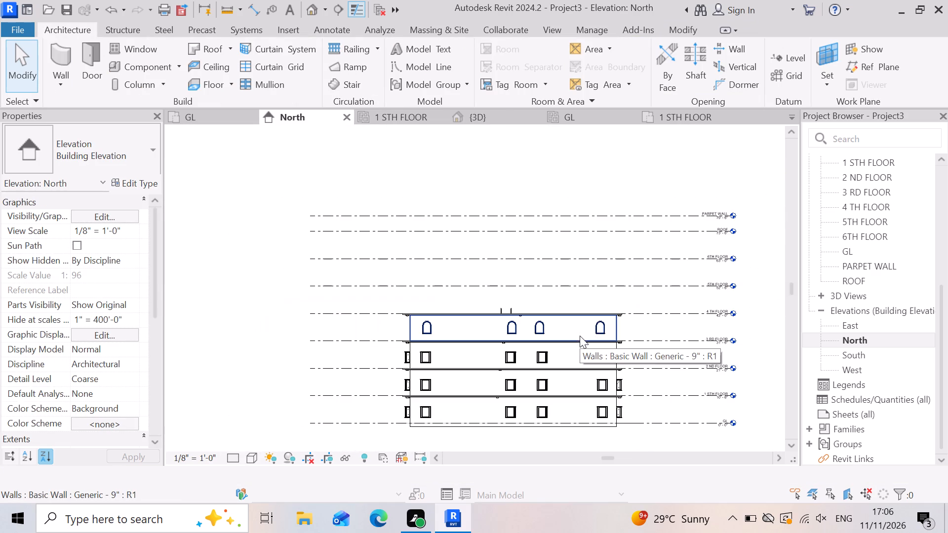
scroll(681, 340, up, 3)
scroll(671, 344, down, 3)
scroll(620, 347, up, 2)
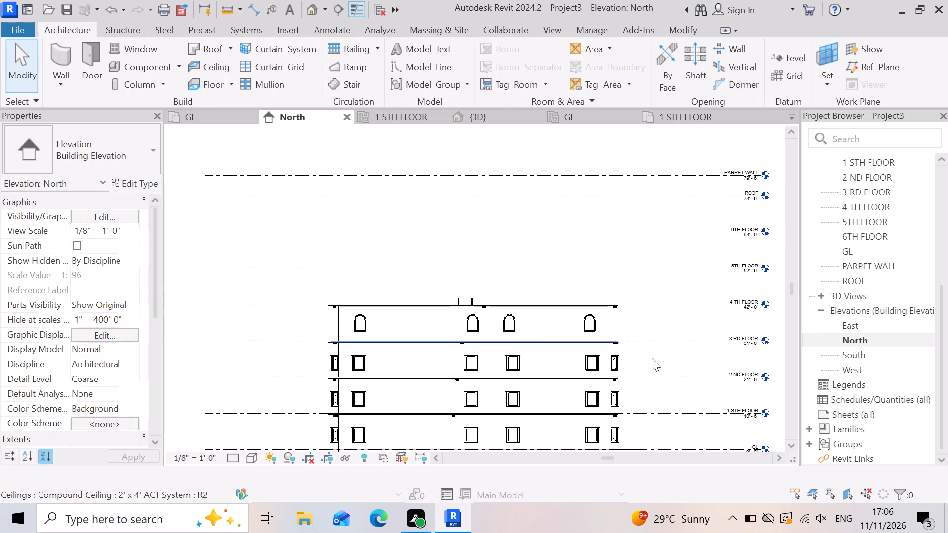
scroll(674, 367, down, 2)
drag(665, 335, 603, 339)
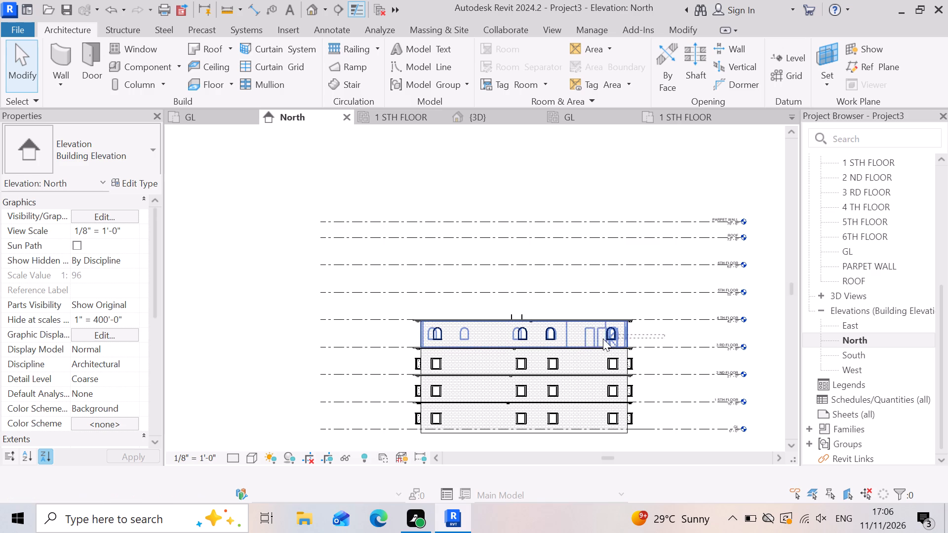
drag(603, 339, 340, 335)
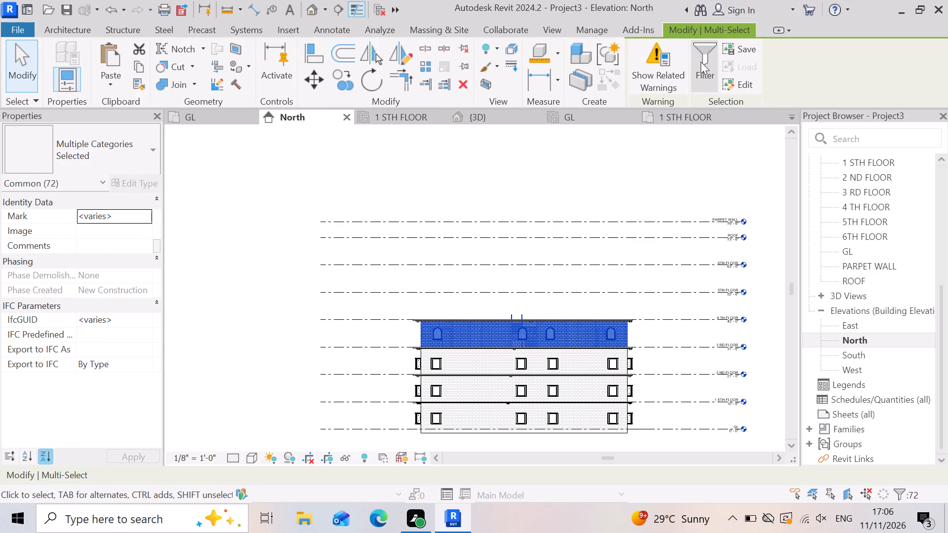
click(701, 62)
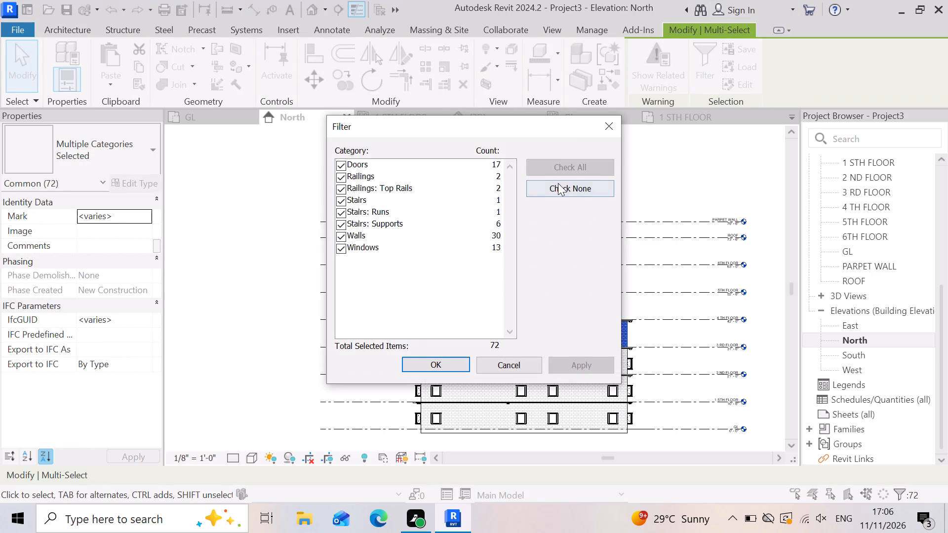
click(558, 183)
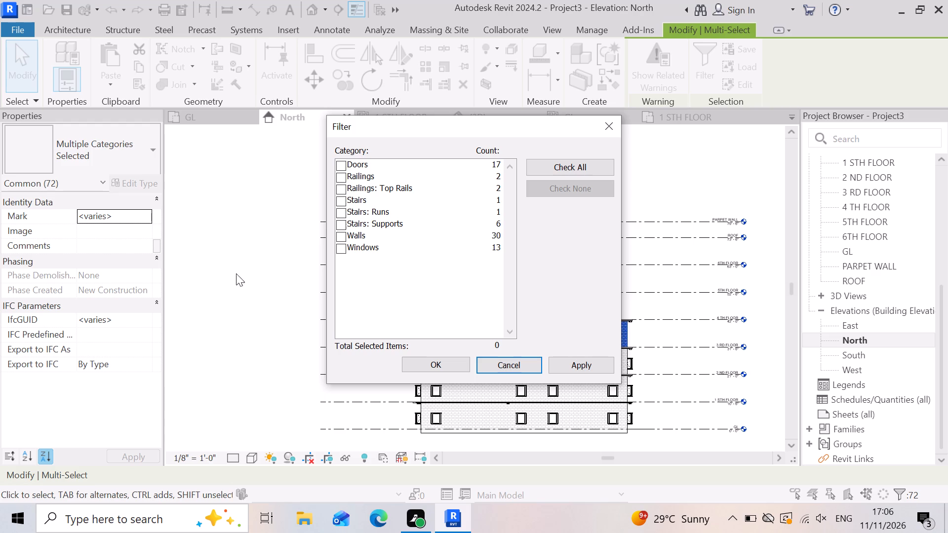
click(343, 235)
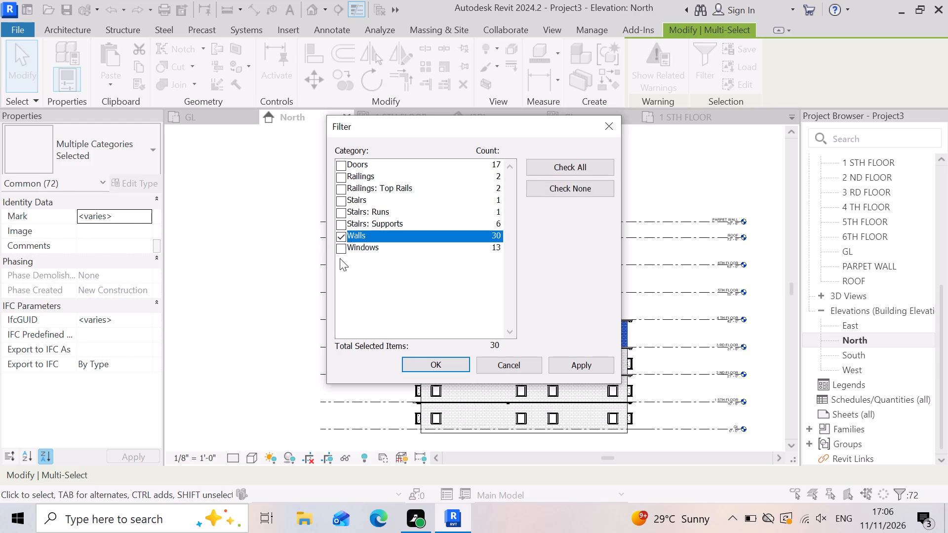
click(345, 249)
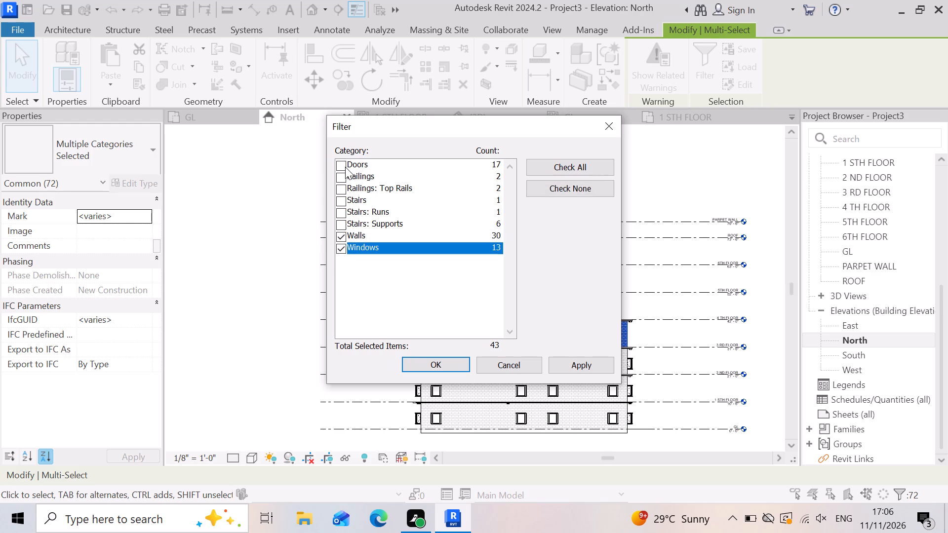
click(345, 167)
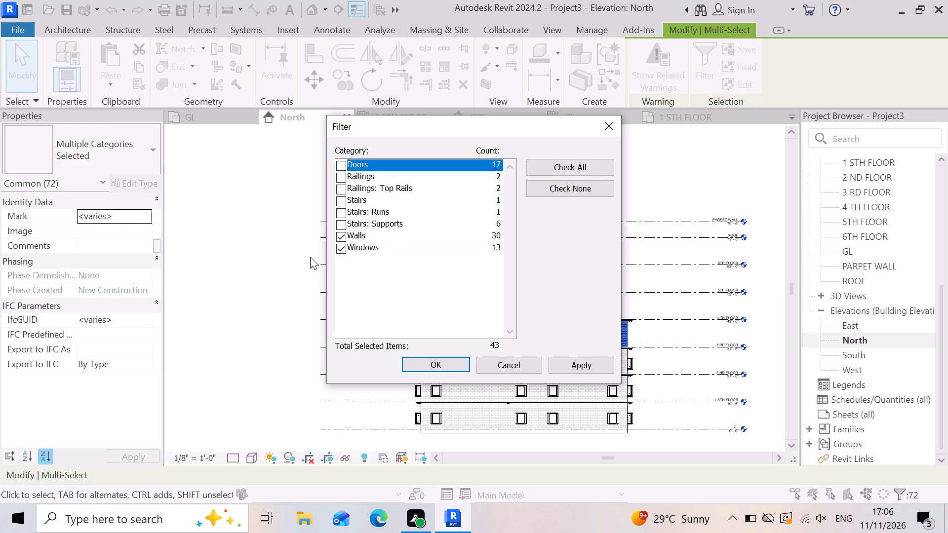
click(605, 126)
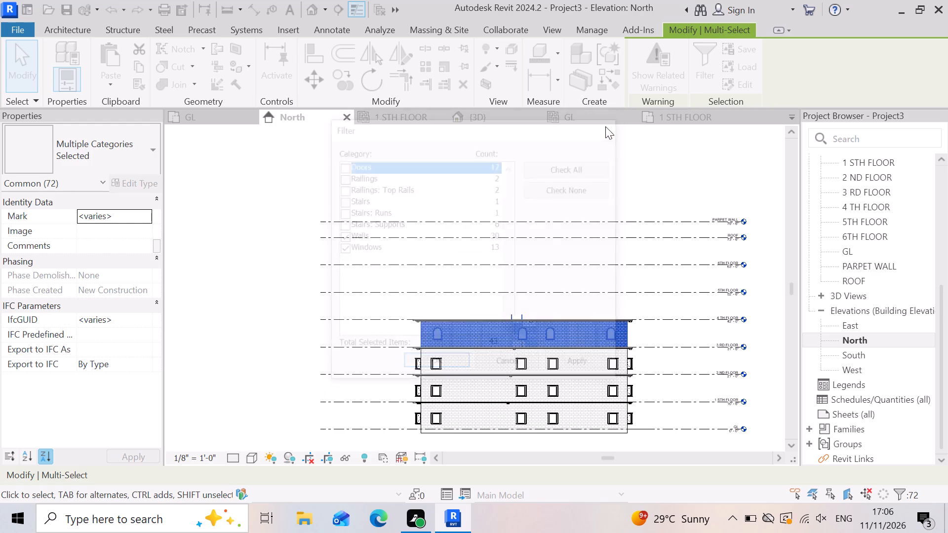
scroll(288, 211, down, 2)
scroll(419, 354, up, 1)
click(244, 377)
Copy only the doors, furniture, walls and windows of the GL storey and paste them aligned to the 4 TH FLOOR level.
scroll(535, 389, up, 4)
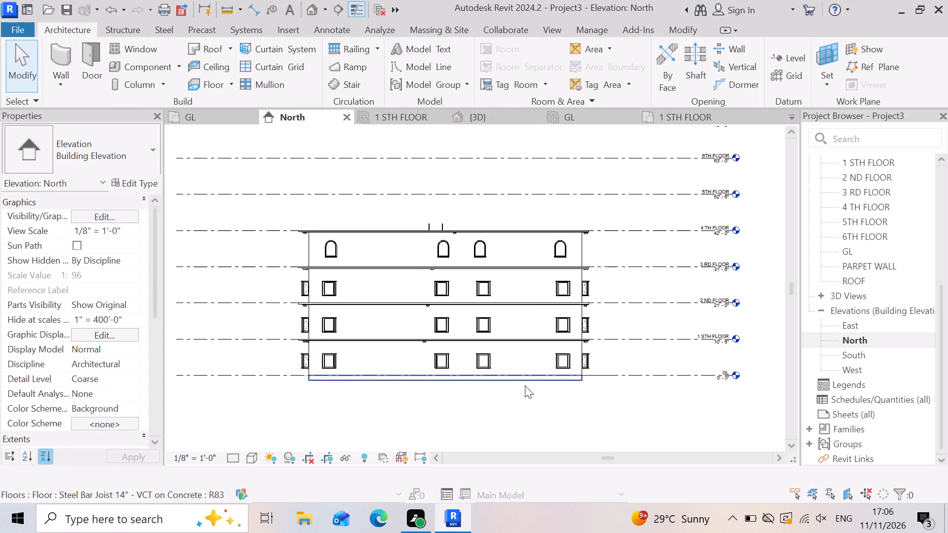
scroll(633, 406, down, 2)
scroll(465, 363, up, 2)
scroll(632, 392, down, 2)
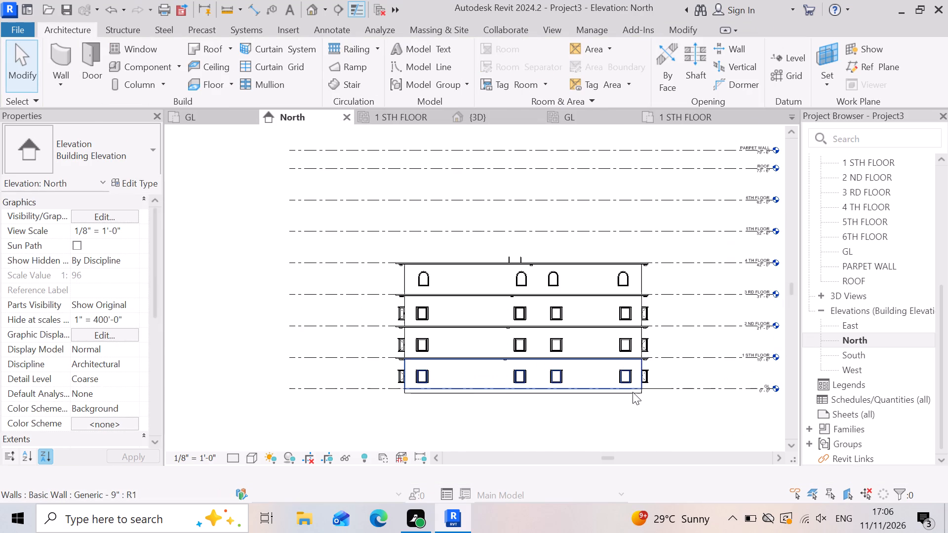
drag(675, 378, 565, 383)
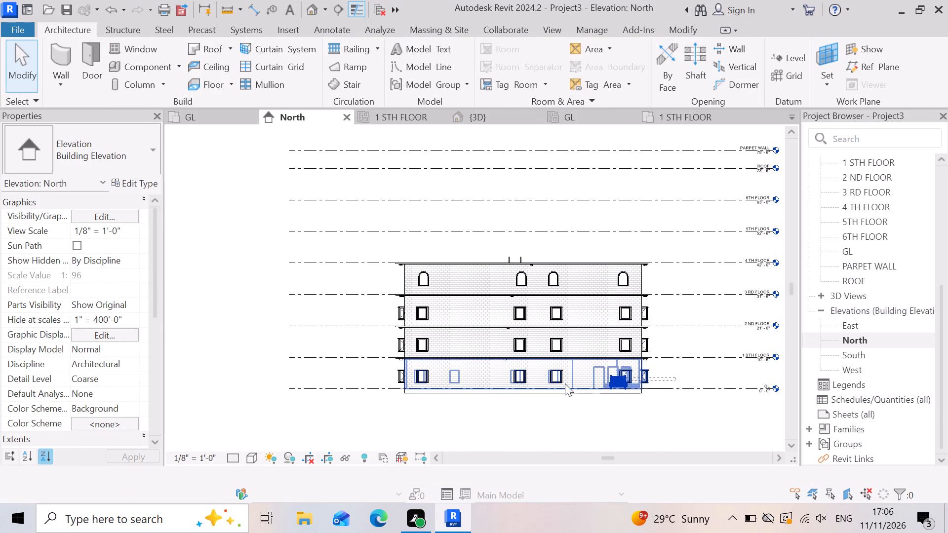
drag(565, 383, 347, 372)
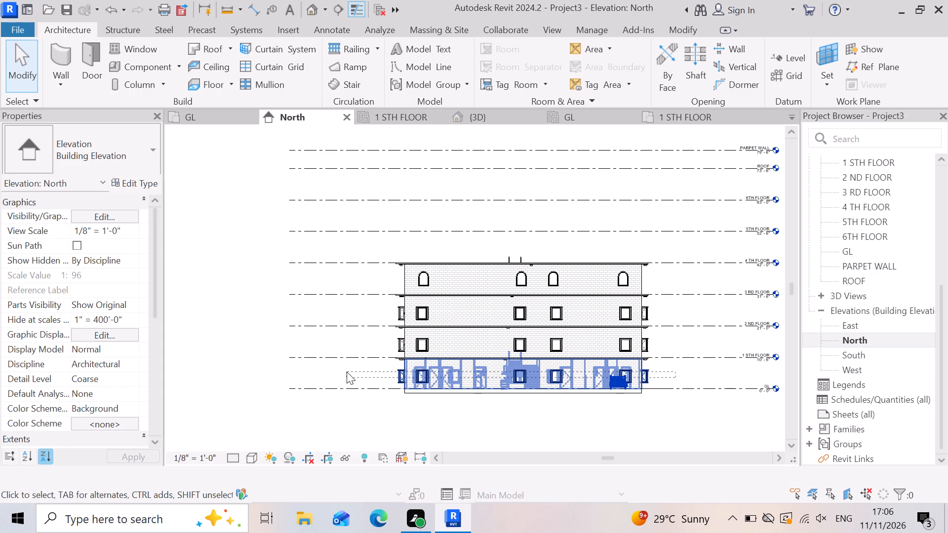
click(712, 54)
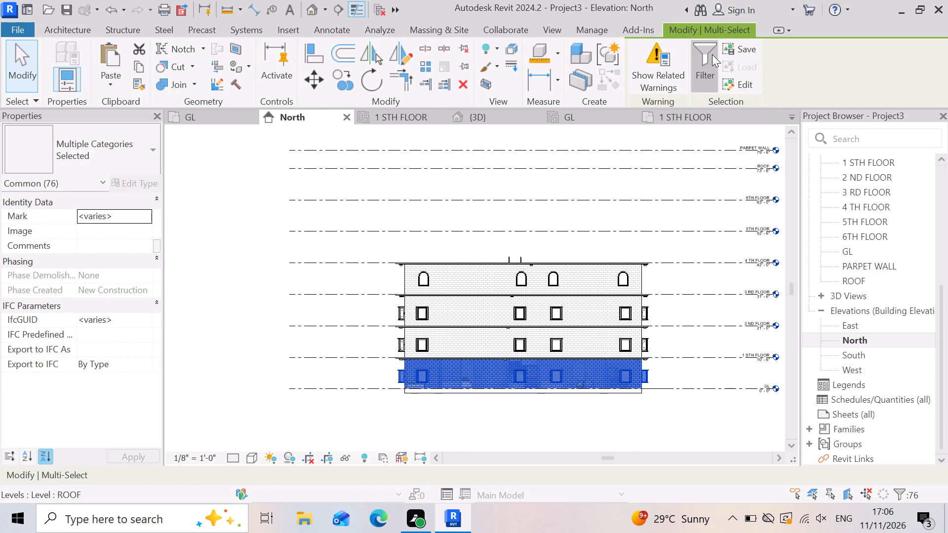
click(559, 182)
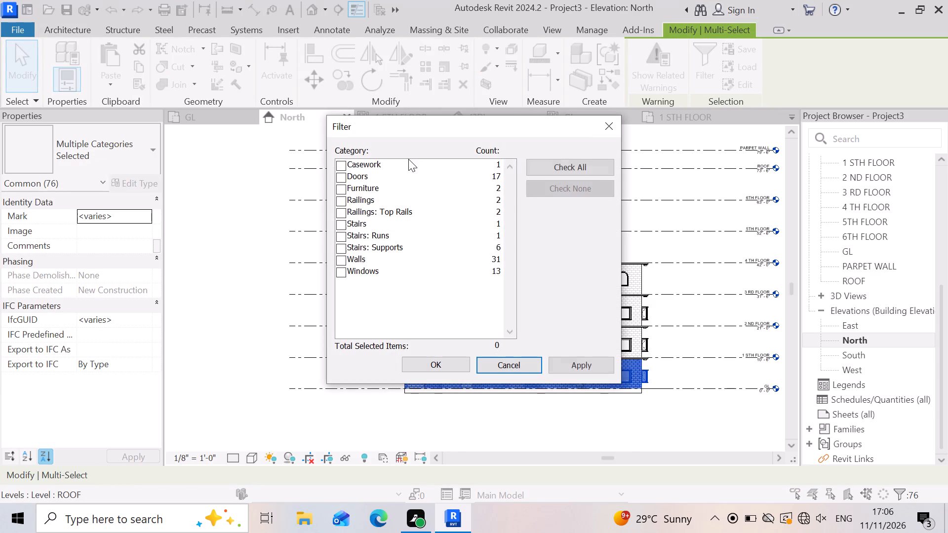
click(342, 177)
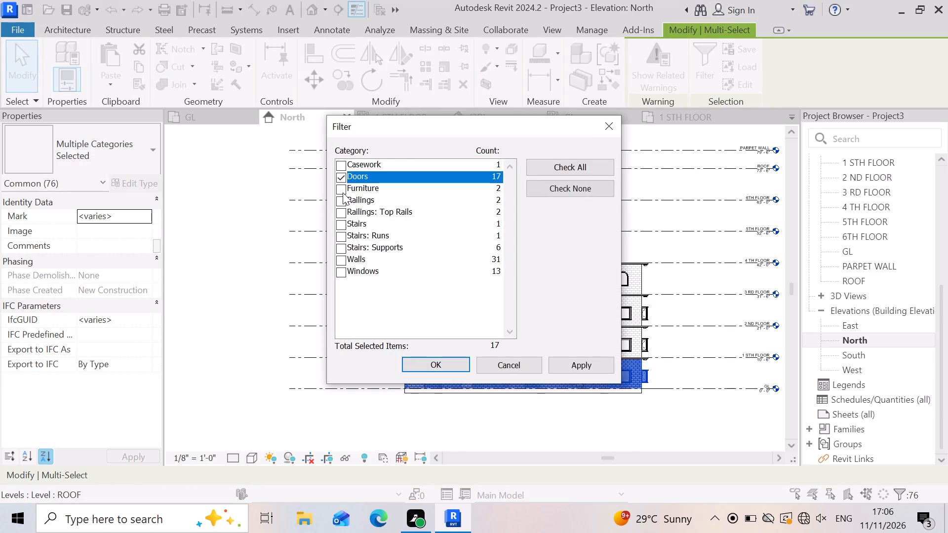
click(342, 191)
click(337, 259)
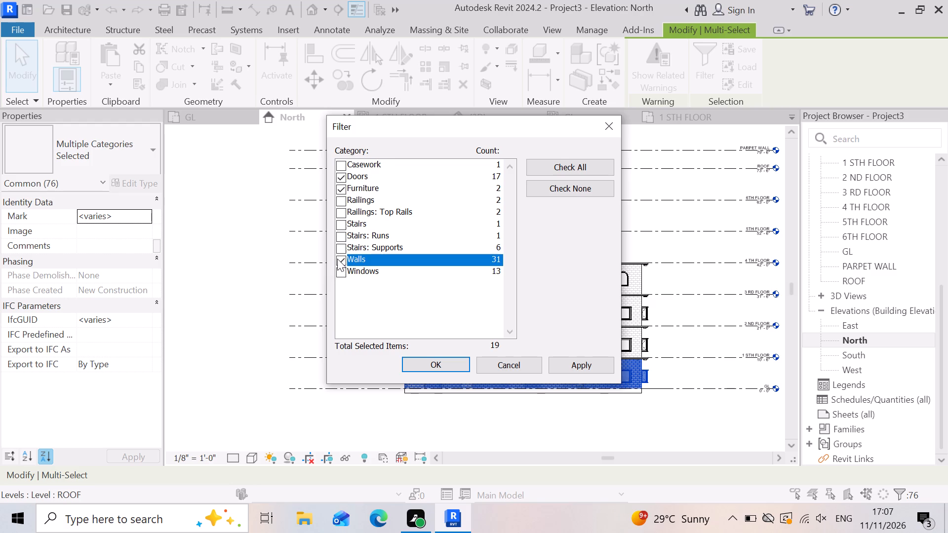
click(337, 271)
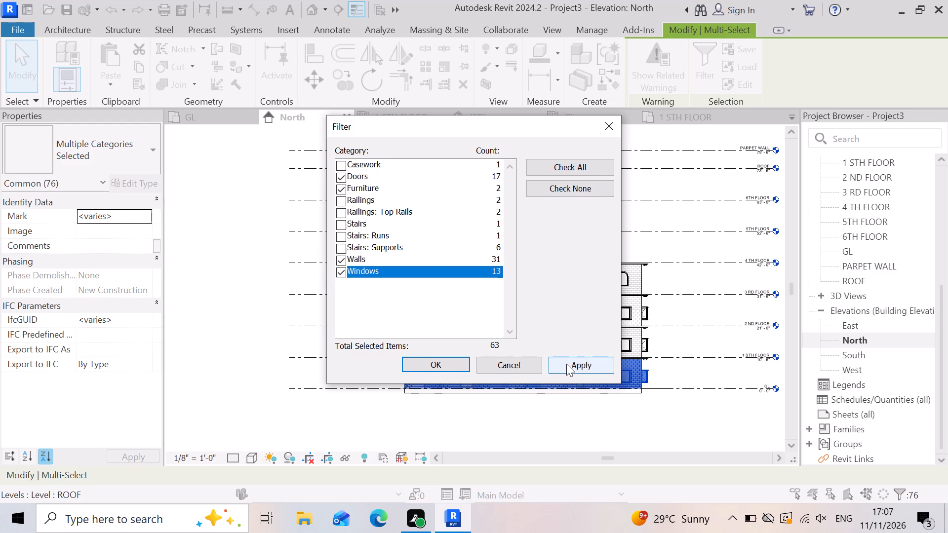
click(587, 368)
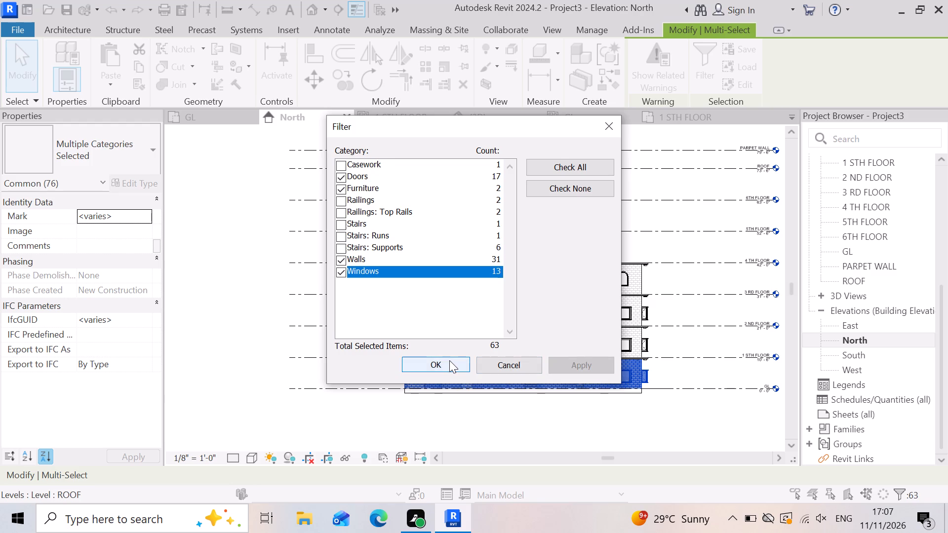
click(451, 360)
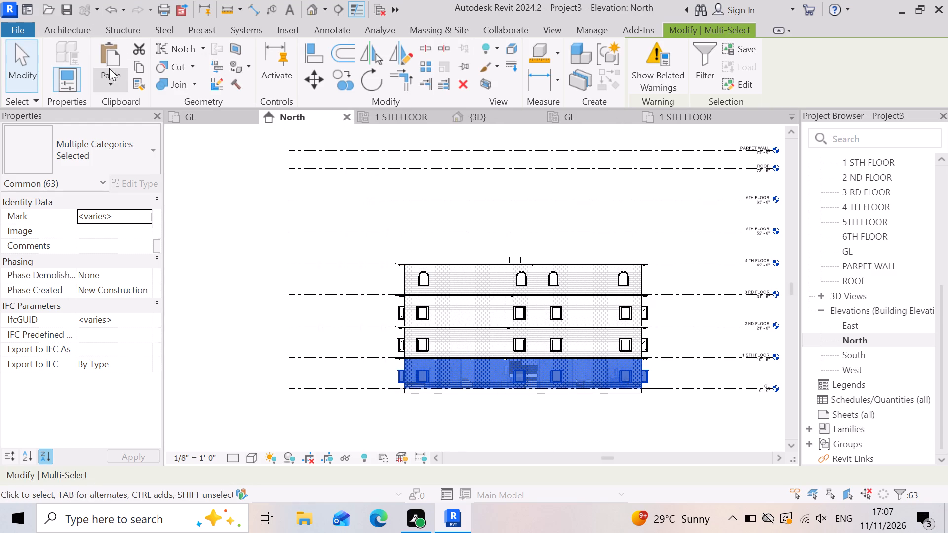
click(136, 67)
click(109, 88)
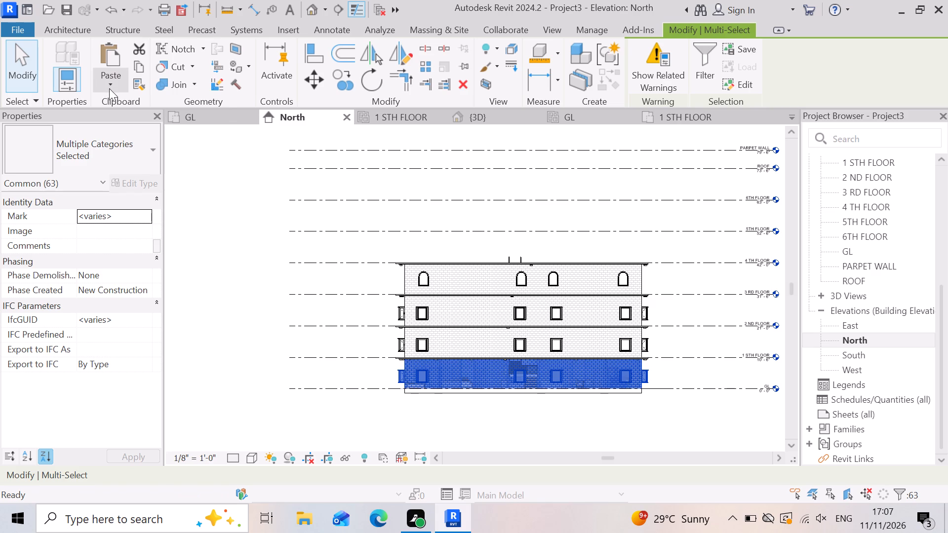
click(148, 138)
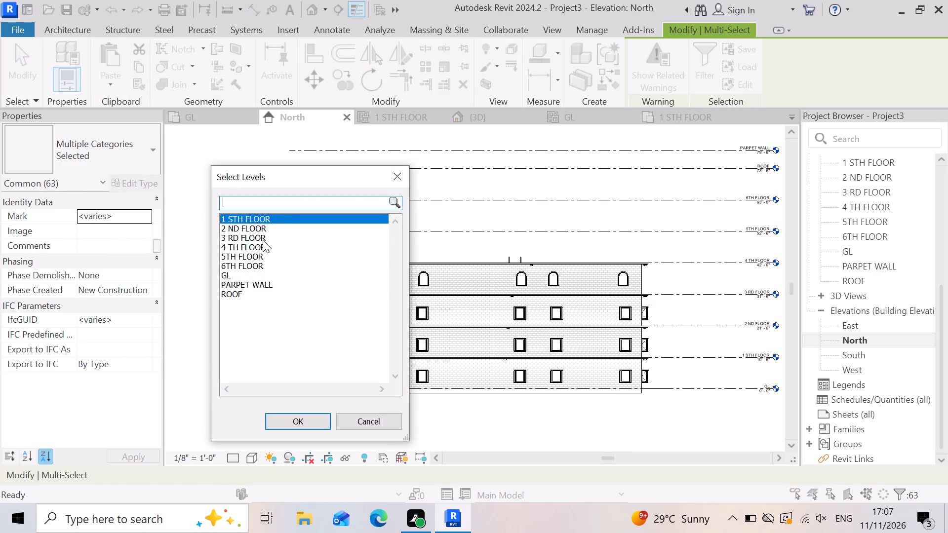
click(250, 248)
click(291, 422)
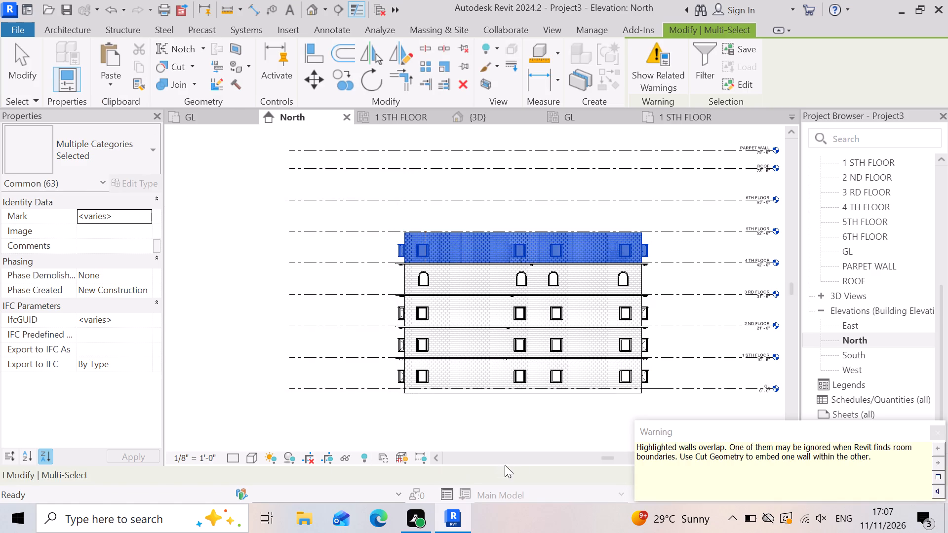
click(537, 435)
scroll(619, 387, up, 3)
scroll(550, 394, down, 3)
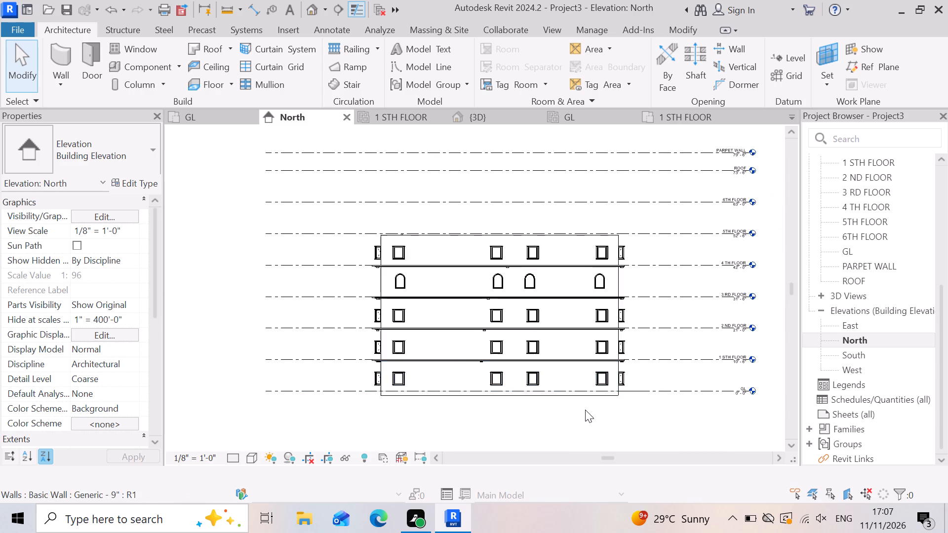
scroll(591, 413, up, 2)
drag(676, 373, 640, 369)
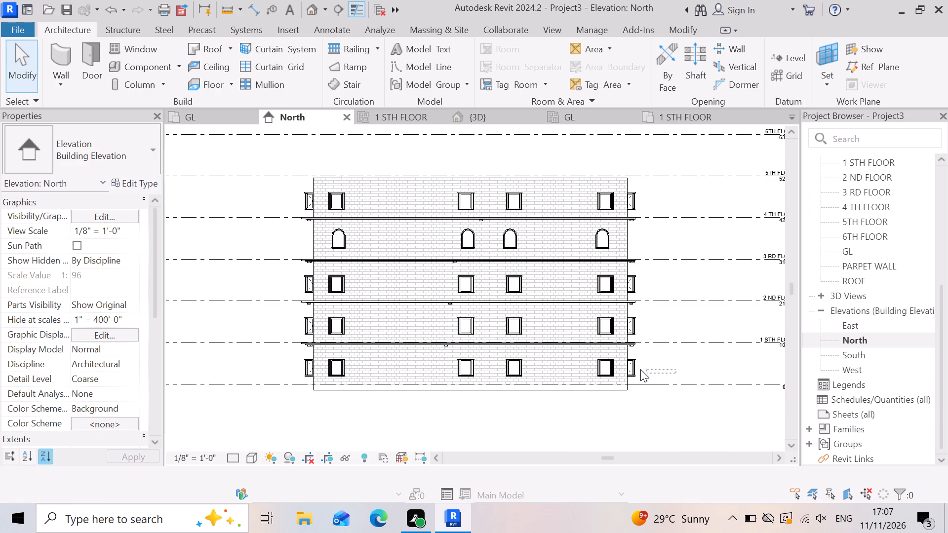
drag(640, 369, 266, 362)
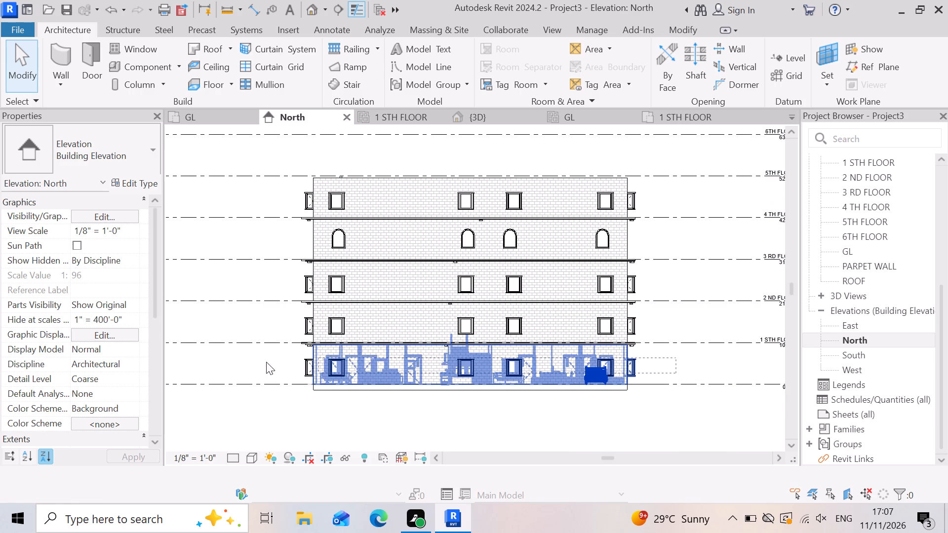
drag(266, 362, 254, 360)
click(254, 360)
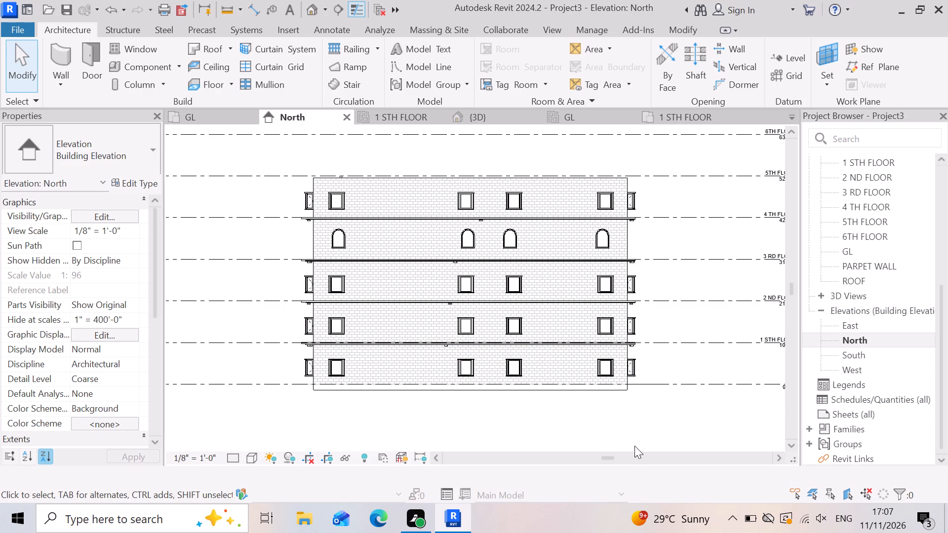
Copy only the GL storey's stairs with runs and supports, plus railings and top rails, and paste them aligned to the 4 TH FLOOR level.
drag(652, 370, 320, 357)
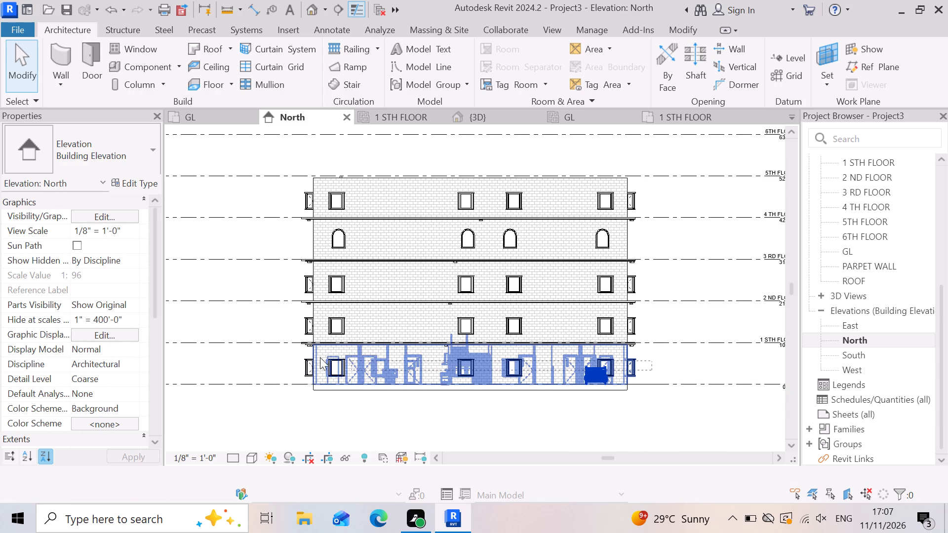
drag(320, 357, 274, 348)
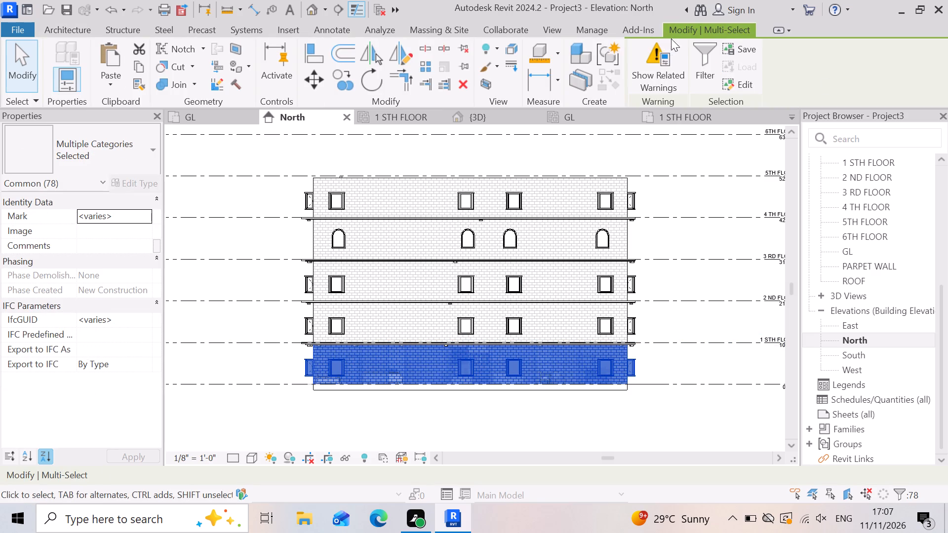
click(709, 51)
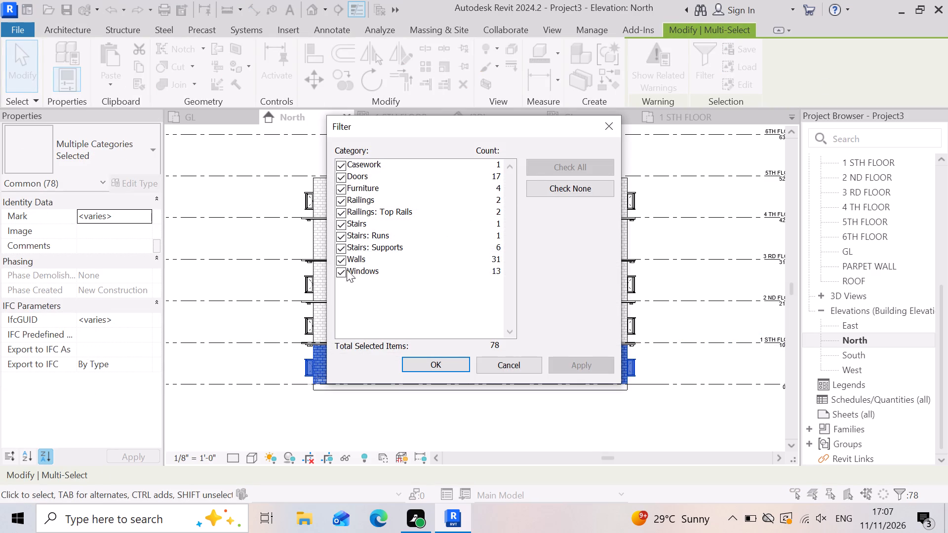
click(576, 186)
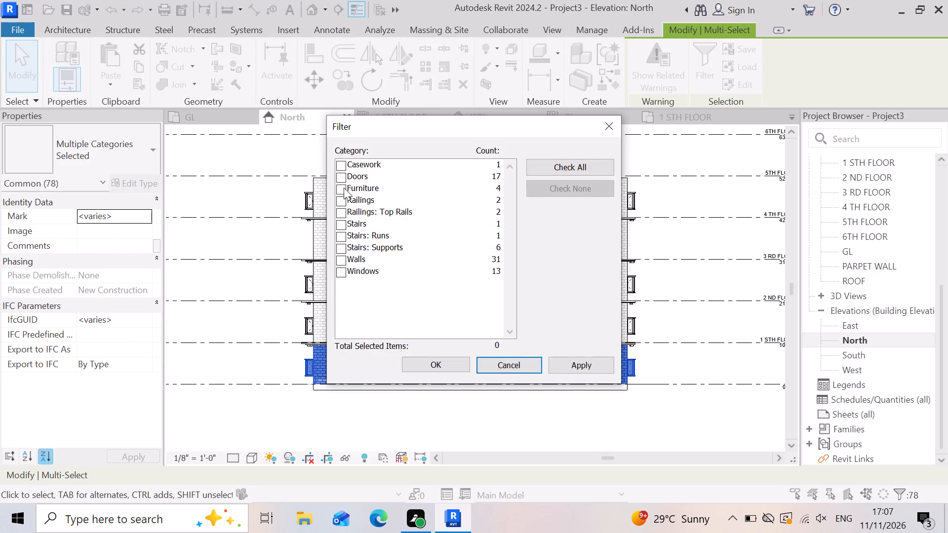
click(343, 203)
click(342, 210)
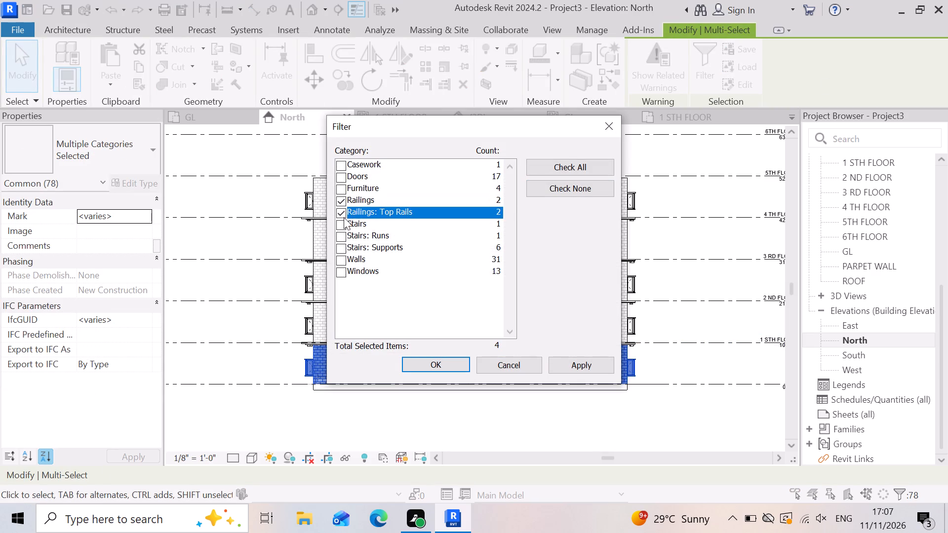
click(344, 222)
click(344, 235)
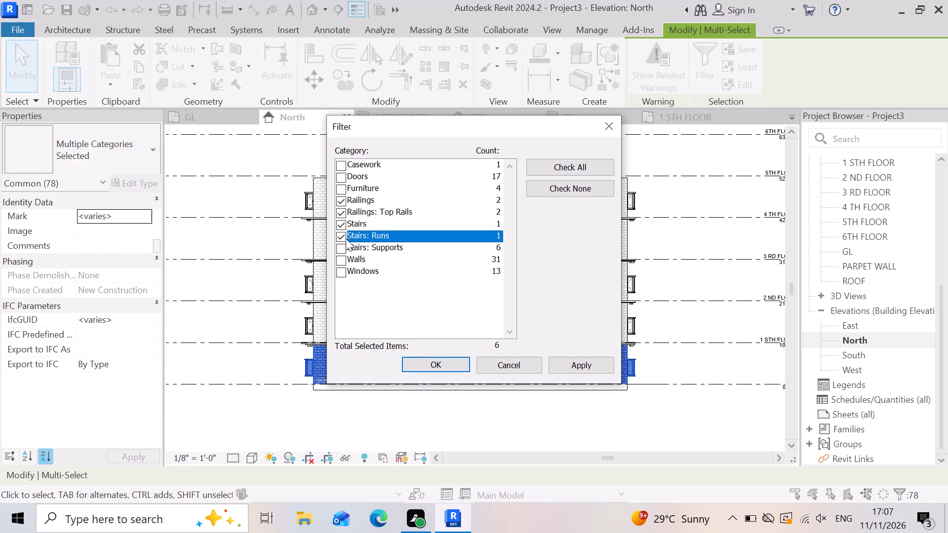
click(344, 248)
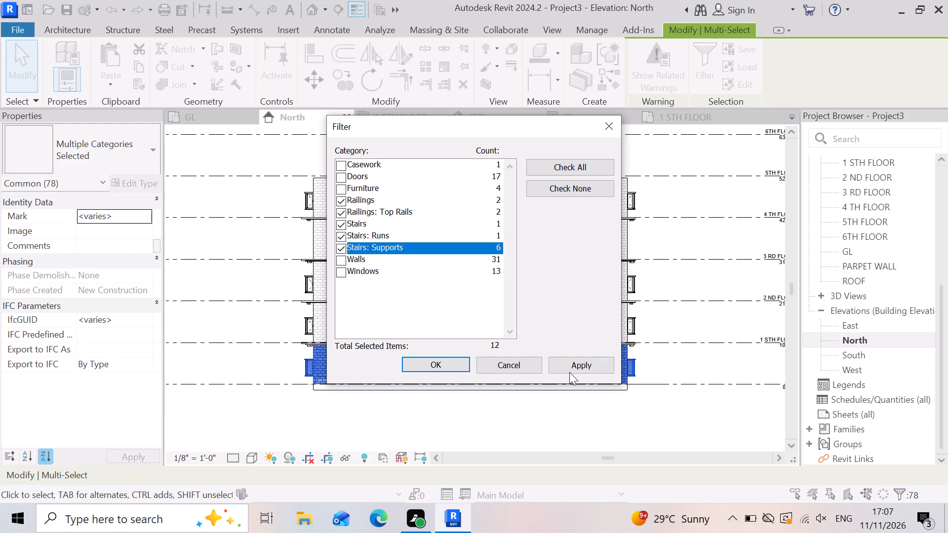
click(592, 363)
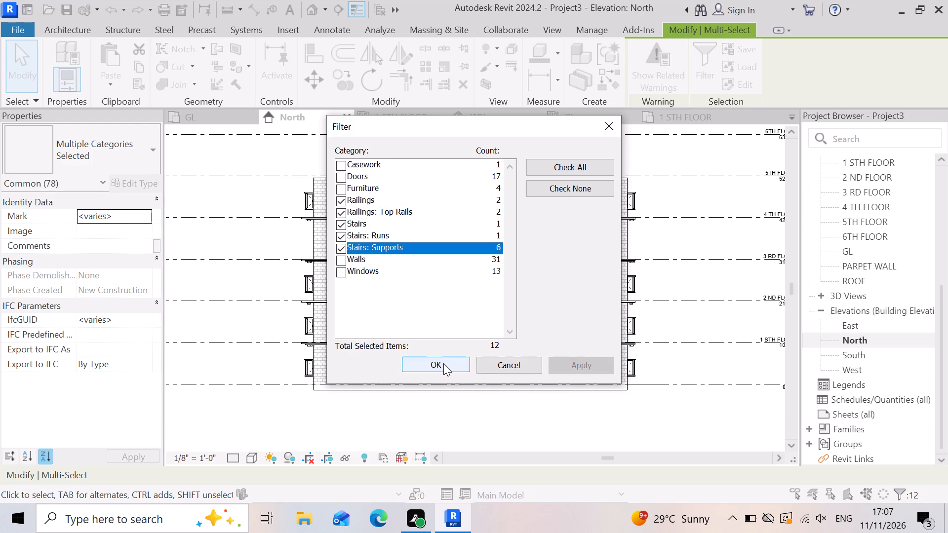
click(443, 363)
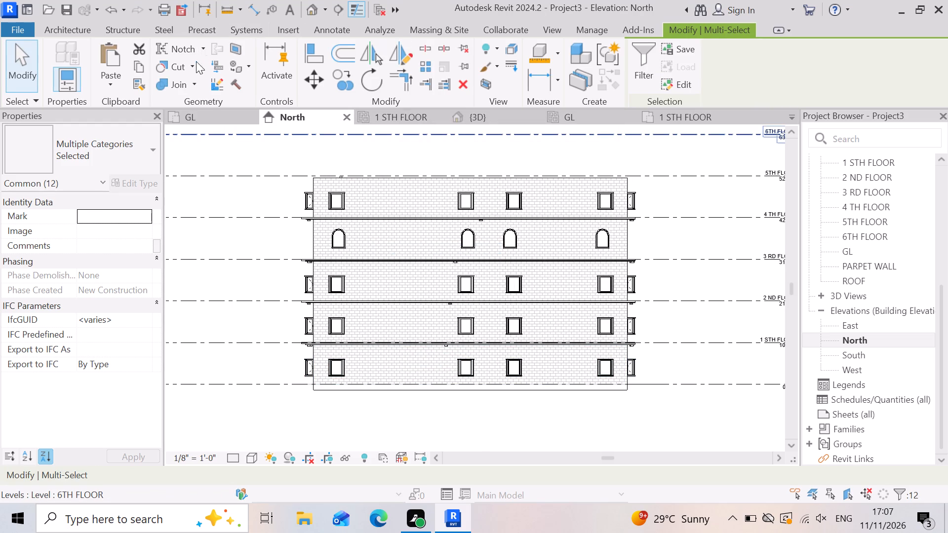
click(146, 72)
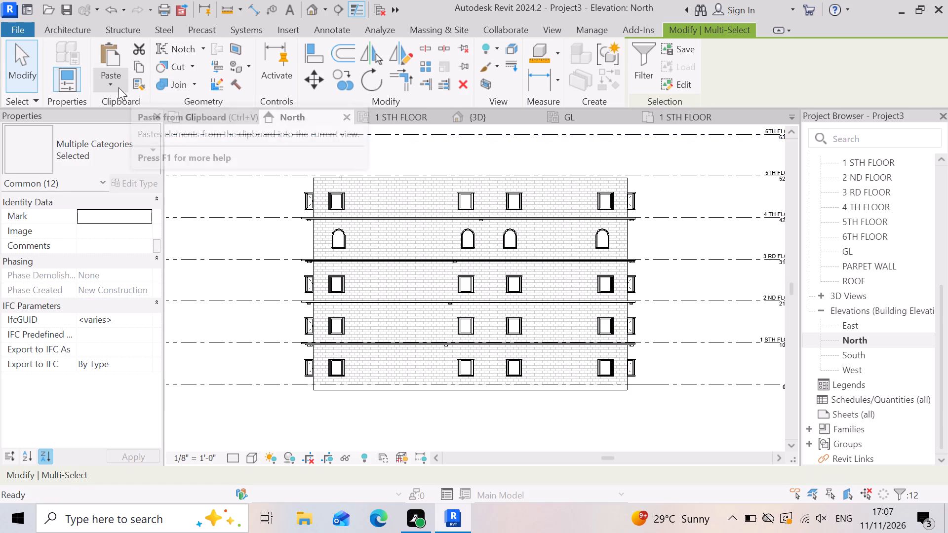
click(114, 85)
click(171, 137)
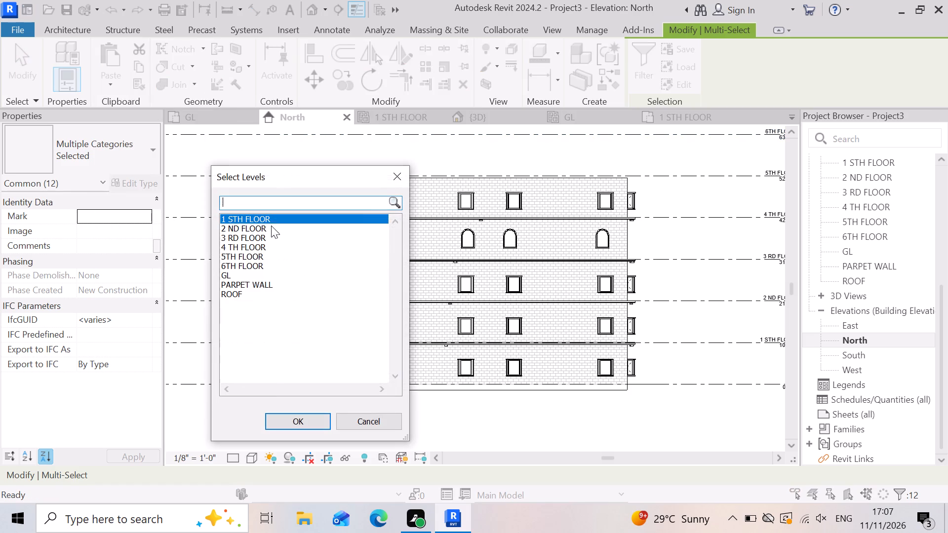
click(253, 250)
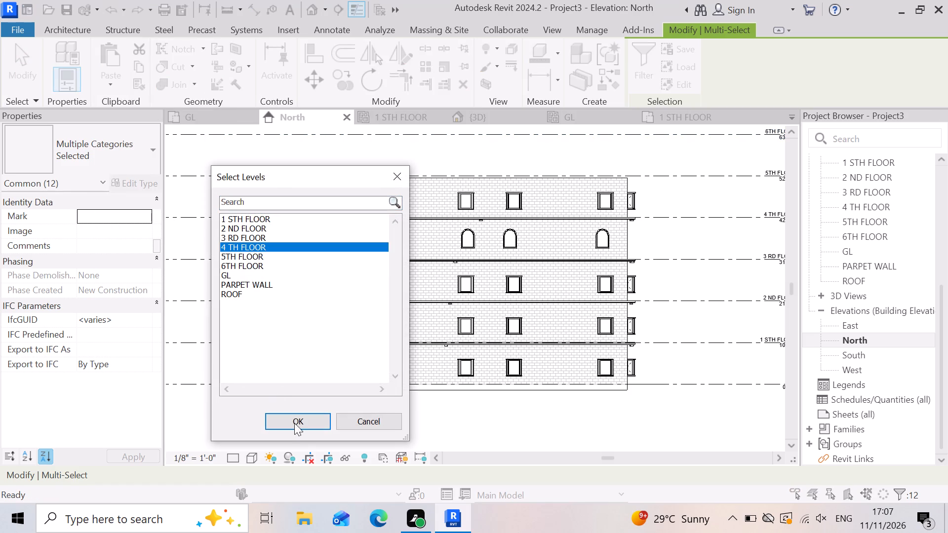
click(302, 423)
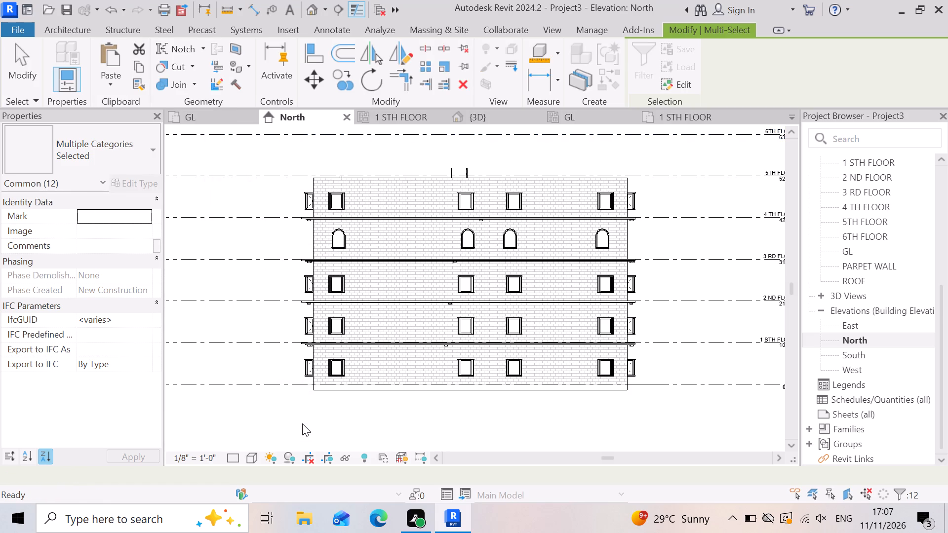
scroll(532, 351, down, 3)
scroll(531, 363, up, 3)
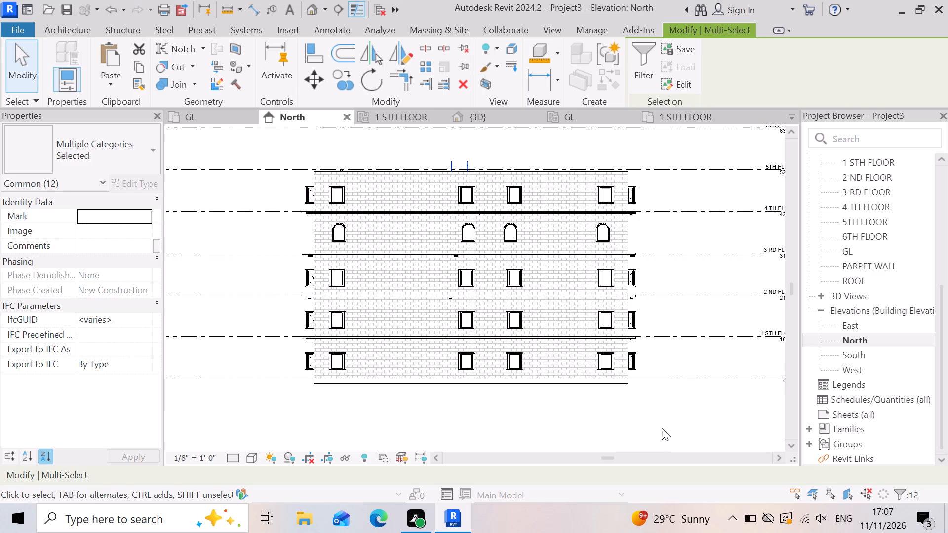
click(664, 428)
Copy the 2' x 4' ACT System ceiling of the 3 RD FLOOR and paste it aligned to the 4 TH FLOOR level.
scroll(472, 363, down, 2)
scroll(497, 227, up, 3)
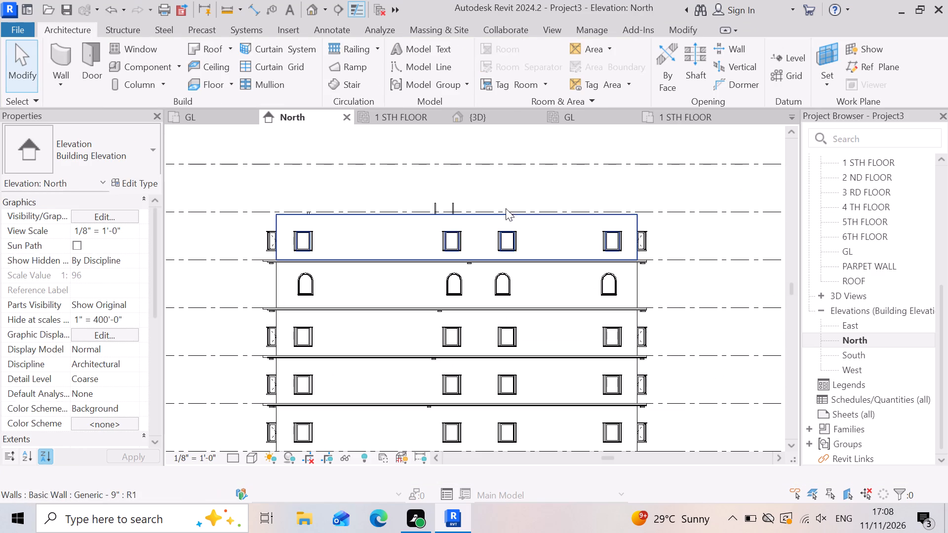
scroll(689, 281, up, 2)
scroll(651, 237, up, 13)
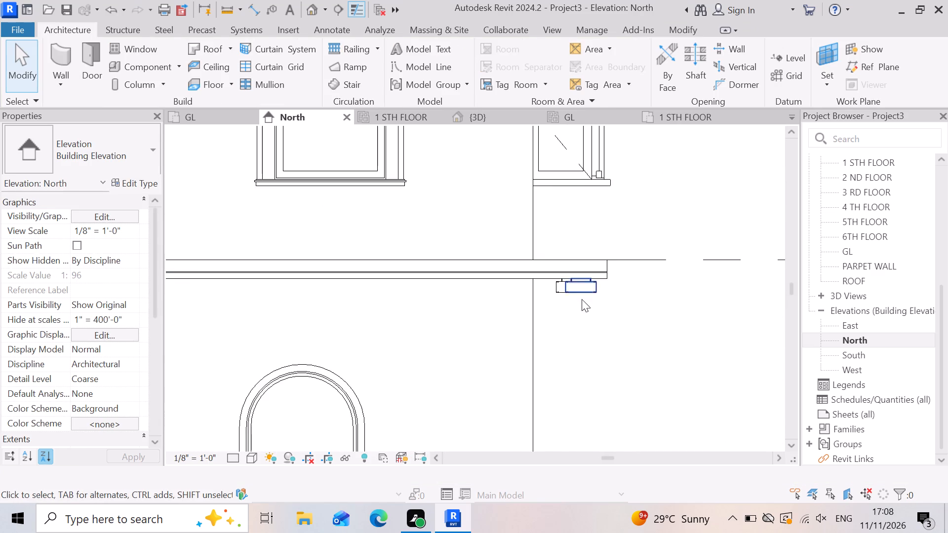
scroll(576, 300, up, 13)
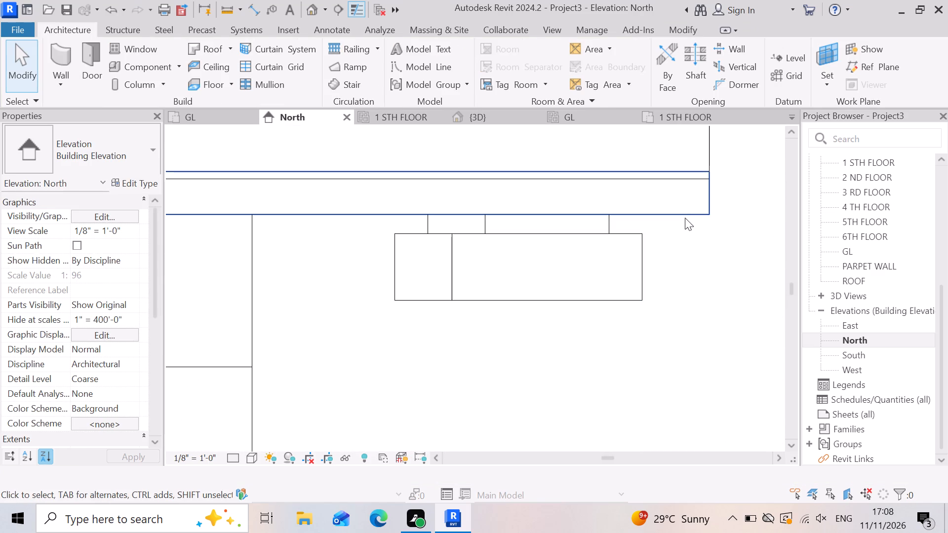
click(686, 215)
scroll(660, 268, down, 5)
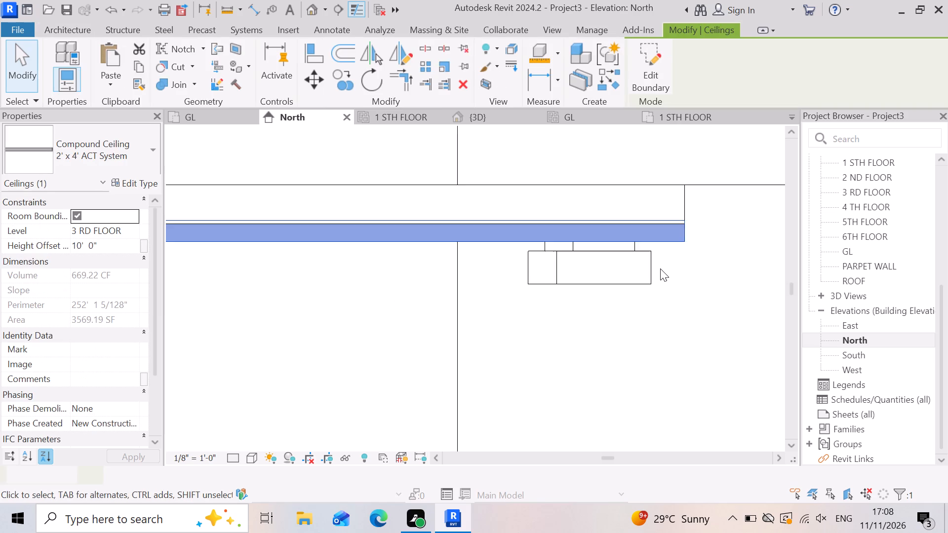
scroll(660, 268, down, 17)
scroll(443, 340, down, 7)
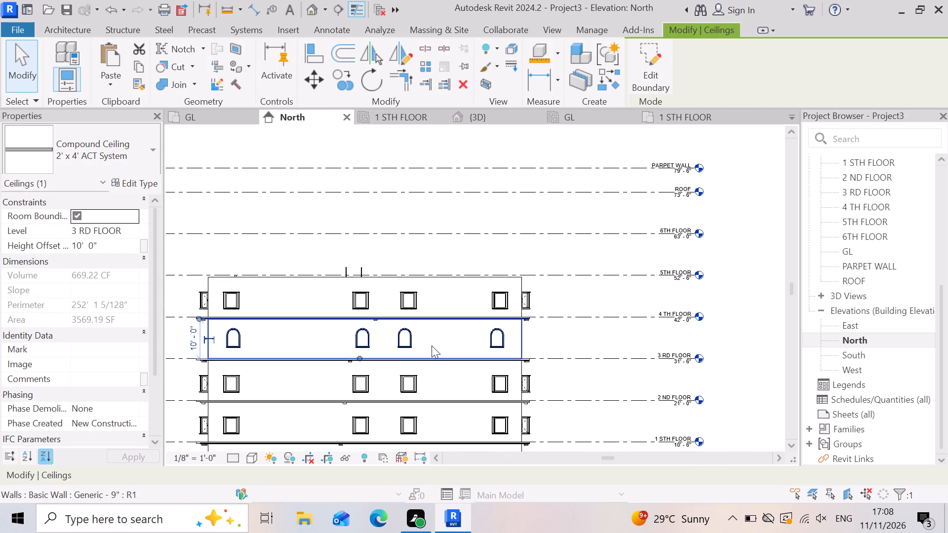
scroll(673, 349, up, 1)
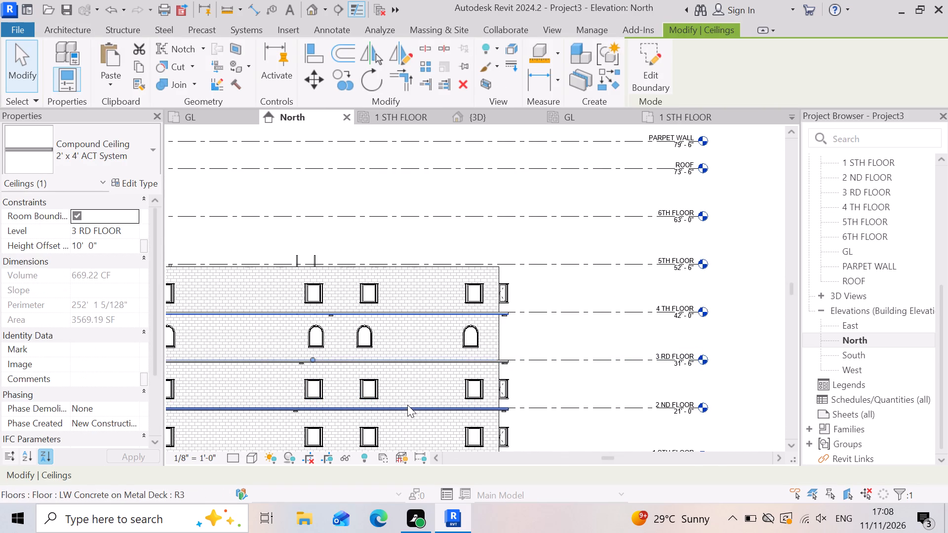
click(135, 65)
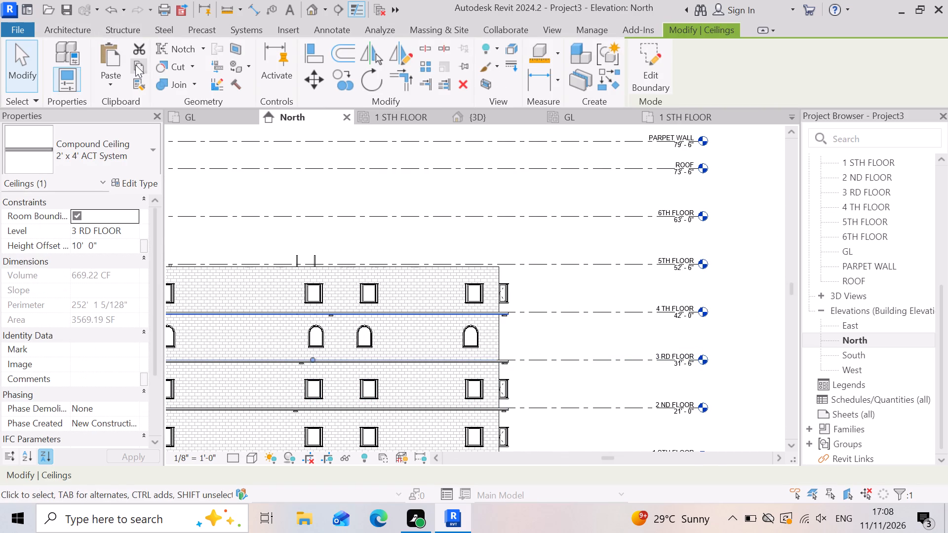
click(112, 84)
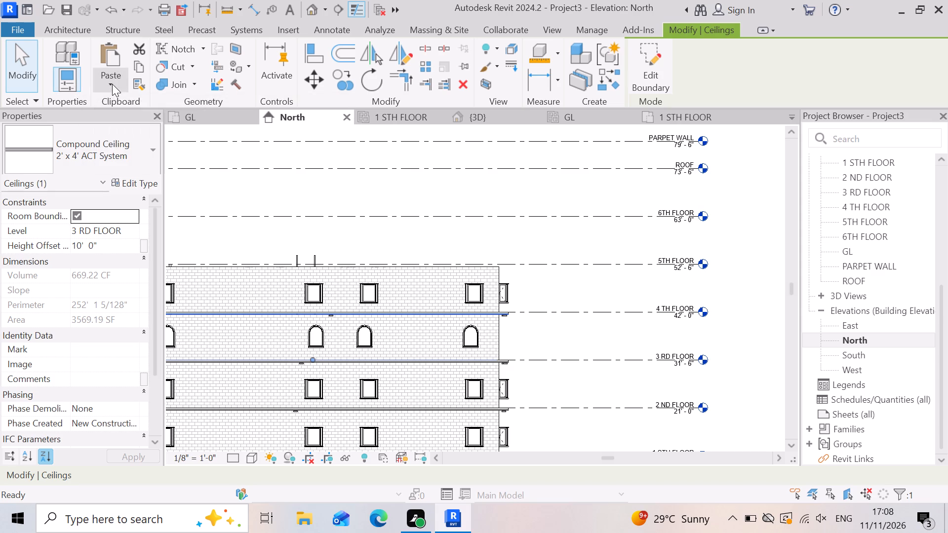
click(146, 146)
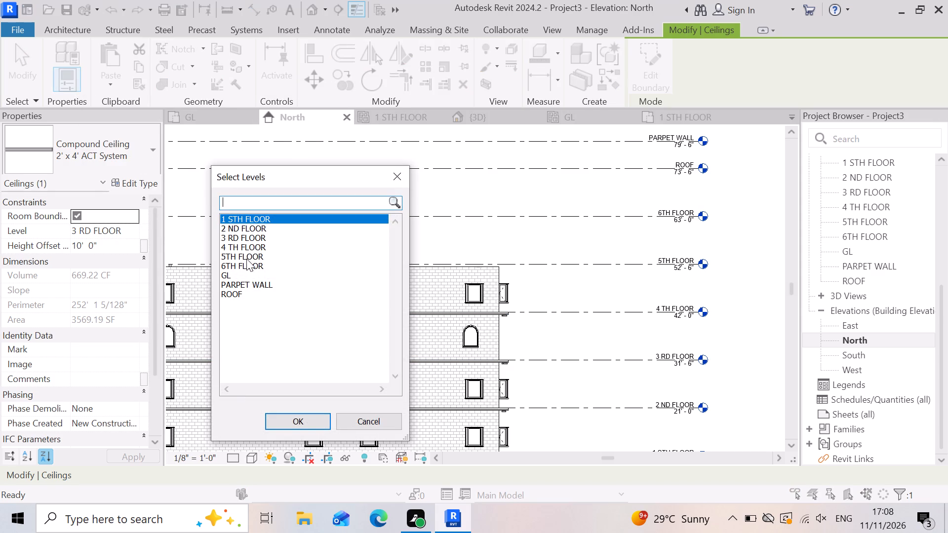
click(251, 244)
click(294, 419)
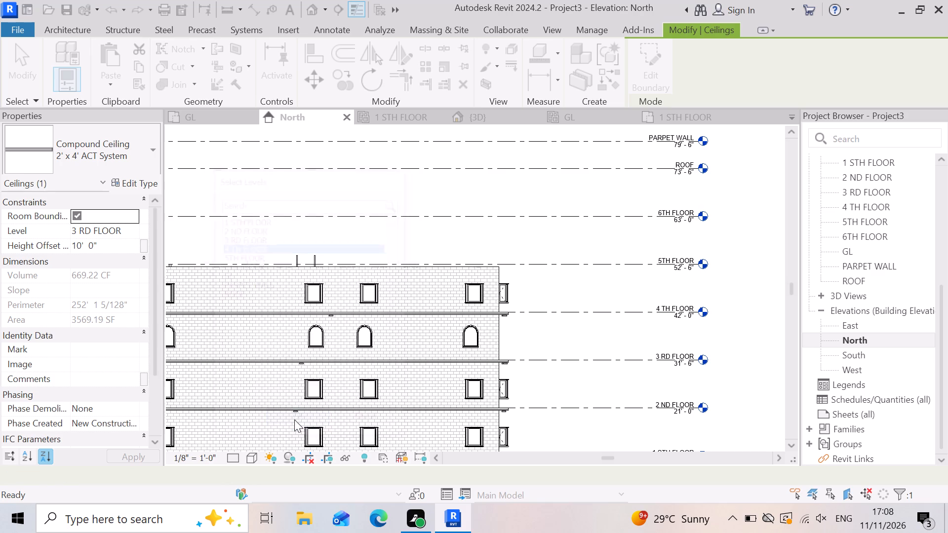
scroll(642, 349, down, 1)
scroll(543, 351, up, 2)
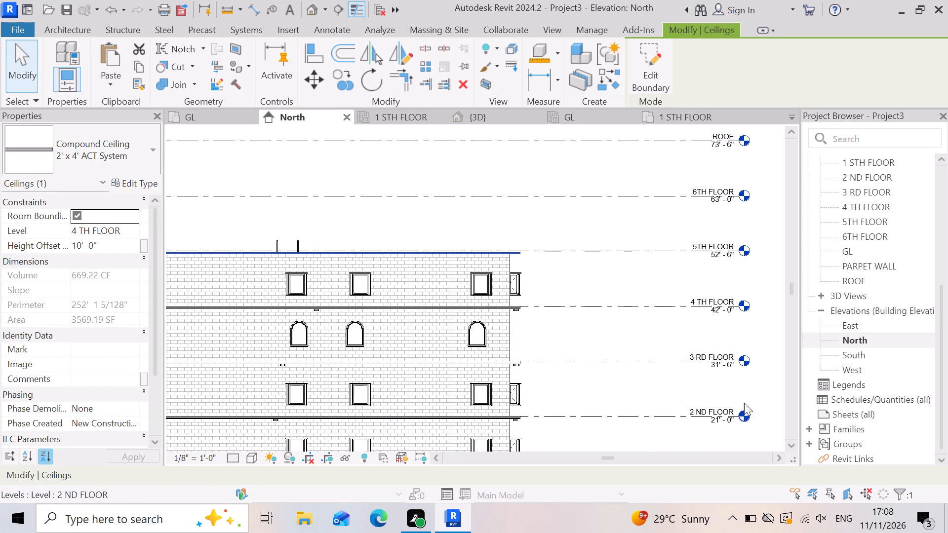
In the 4 TH FLOOR ceiling plan, place a Ceiling Light - Flat Round 60W - 120V on the overhang's northwest corner.
scroll(829, 248, down, 2)
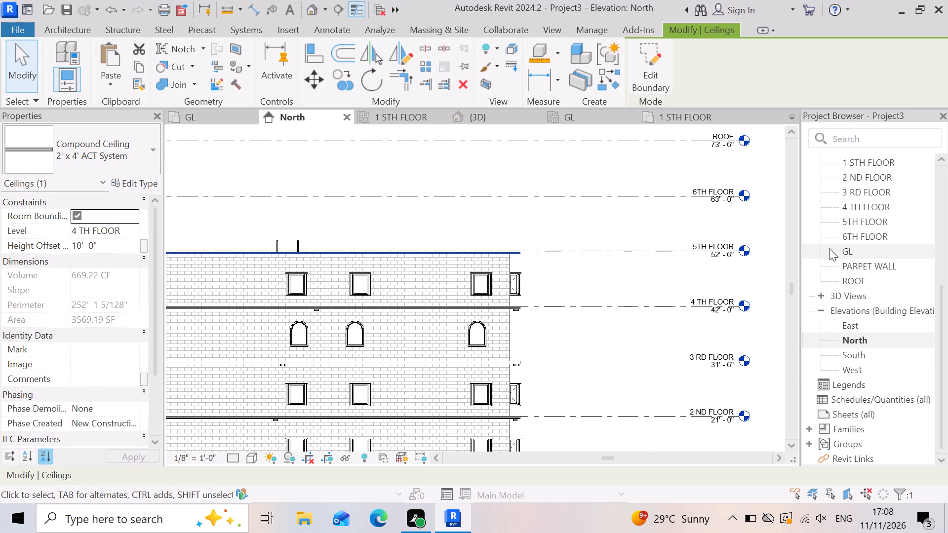
scroll(860, 315, down, 3)
scroll(860, 315, up, 3)
scroll(848, 266, up, 3)
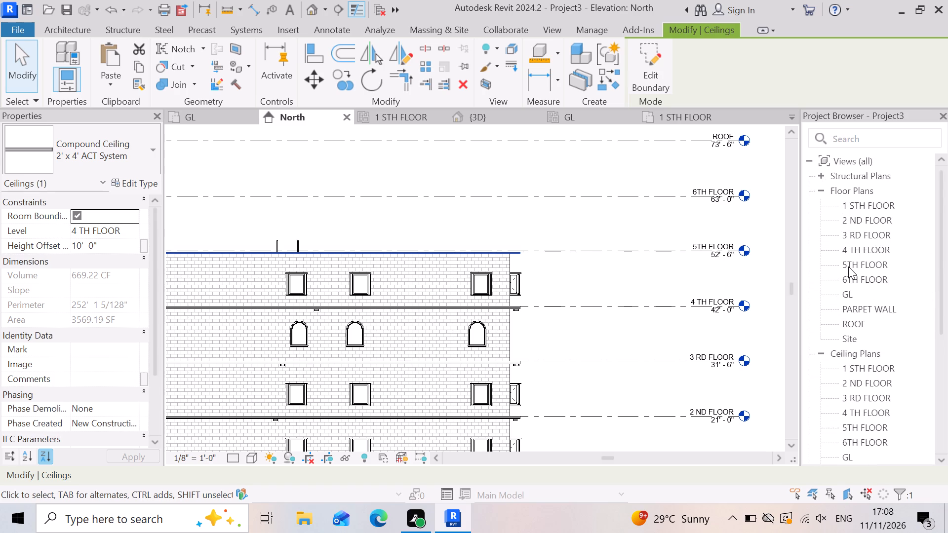
scroll(848, 266, down, 1)
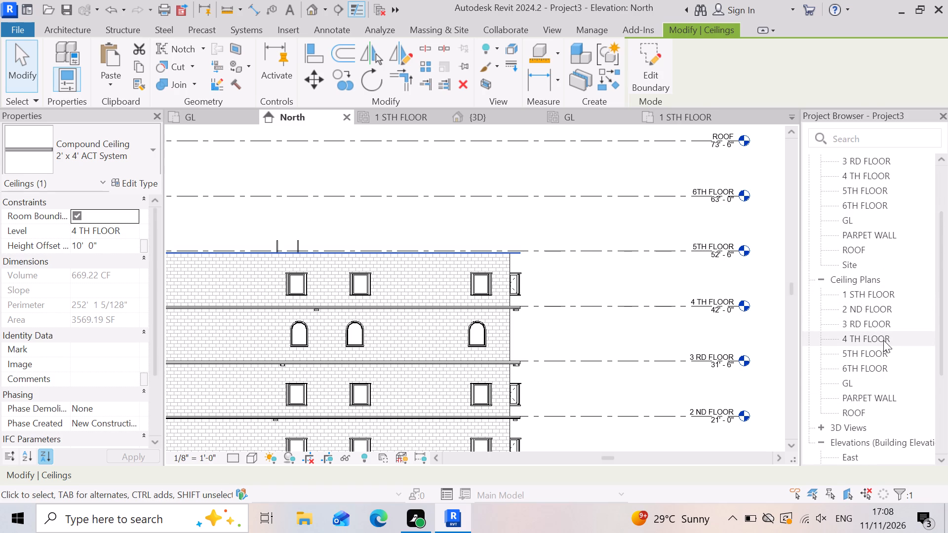
double_click(881, 339)
scroll(465, 219, up, 3)
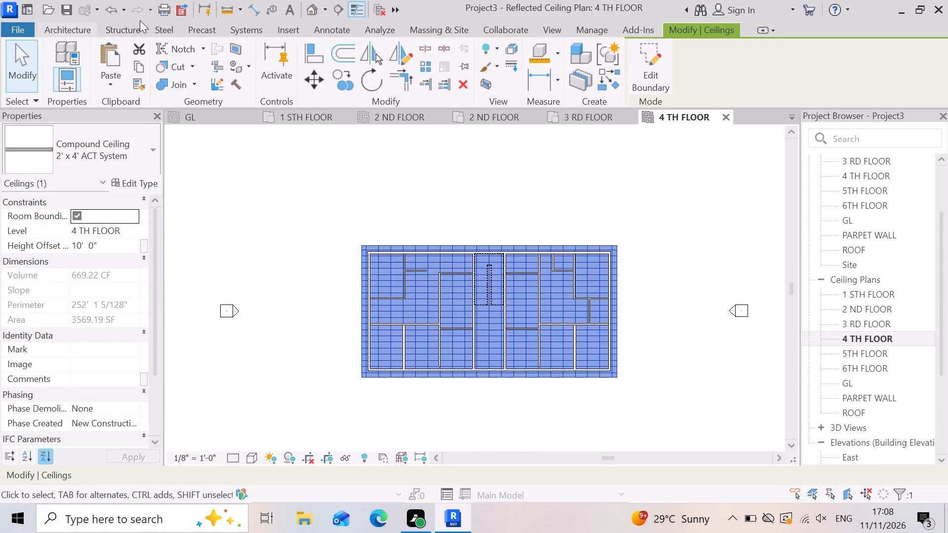
click(81, 25)
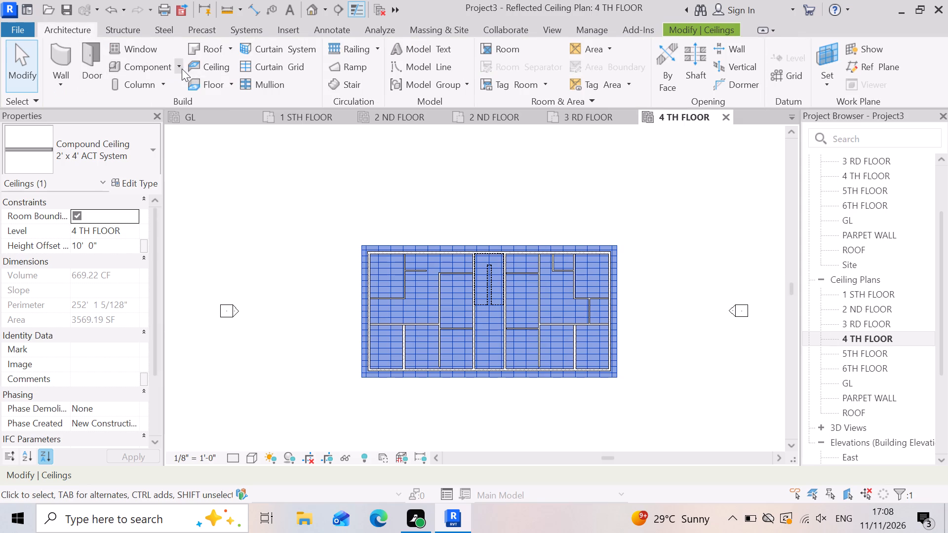
click(180, 68)
click(174, 86)
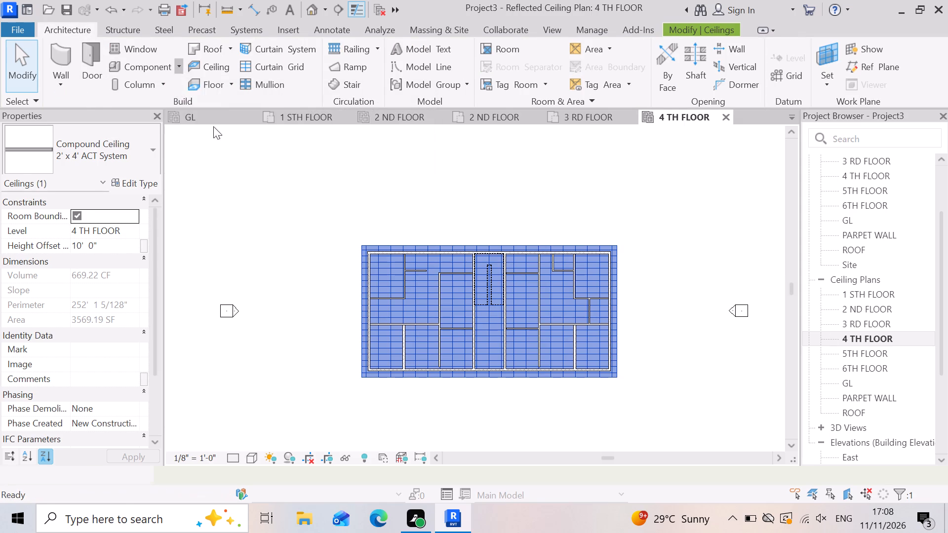
scroll(374, 263, up, 15)
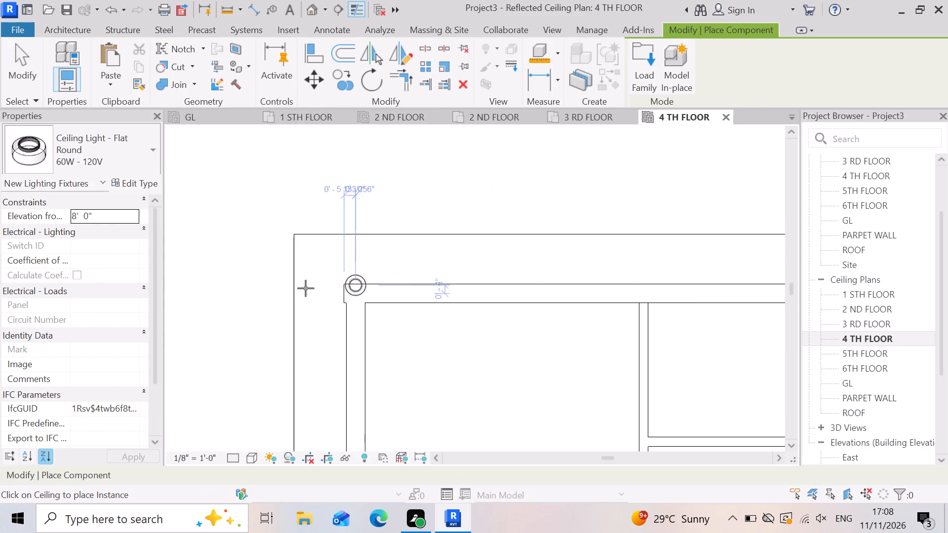
scroll(305, 289, up, 6)
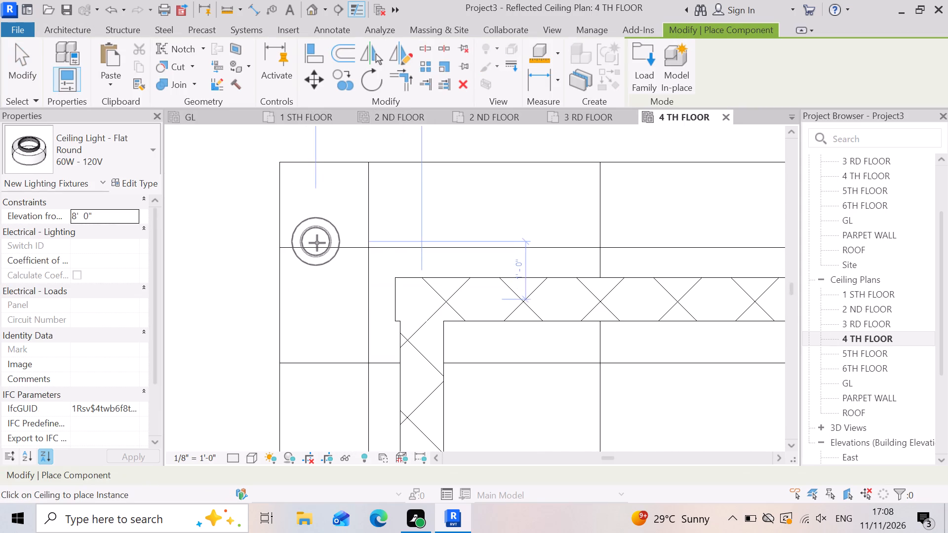
scroll(320, 252, down, 3)
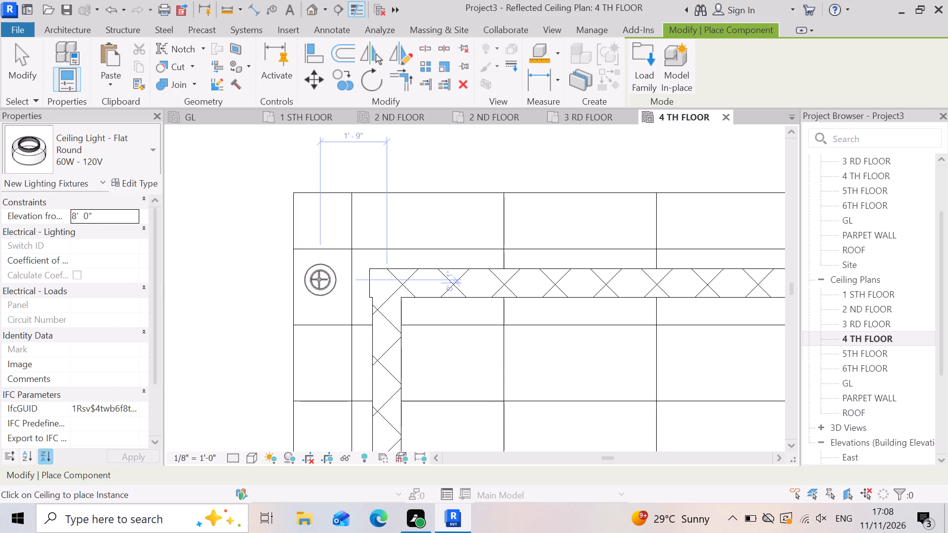
click(328, 245)
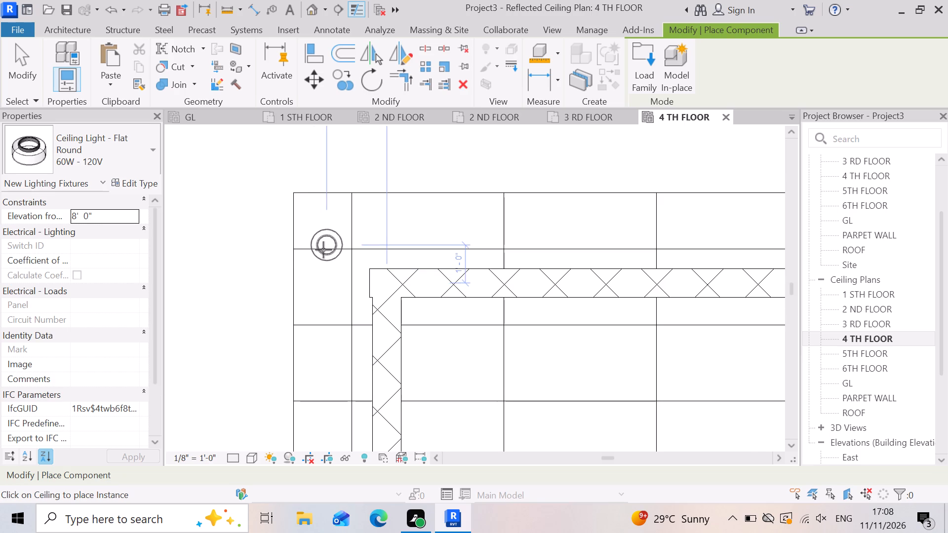
Place flat round ceiling lights on the north overhang outside the stairwell, about 1'-6" off the wall, and at the northeast corner.
scroll(297, 266, down, 9)
scroll(392, 280, down, 4)
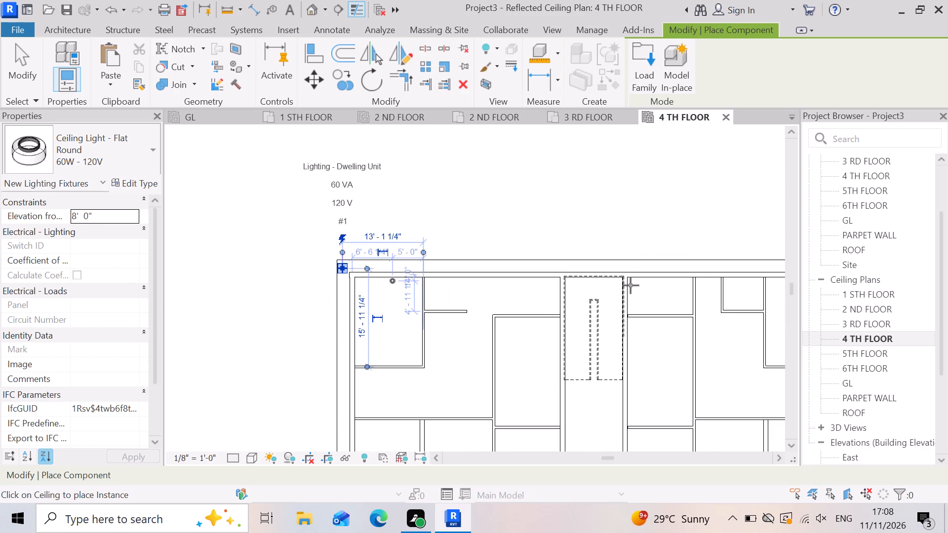
scroll(629, 279, up, 5)
scroll(551, 278, down, 6)
scroll(551, 278, up, 2)
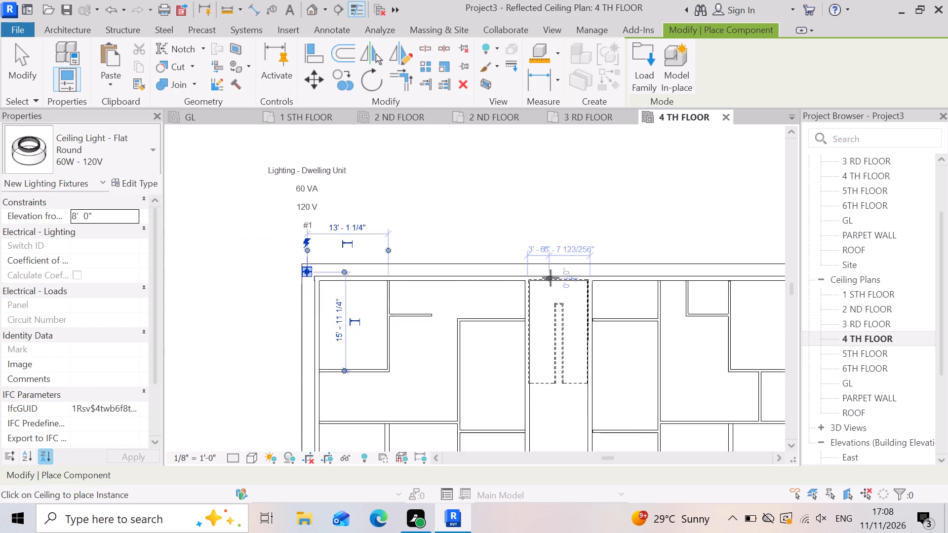
scroll(551, 278, up, 8)
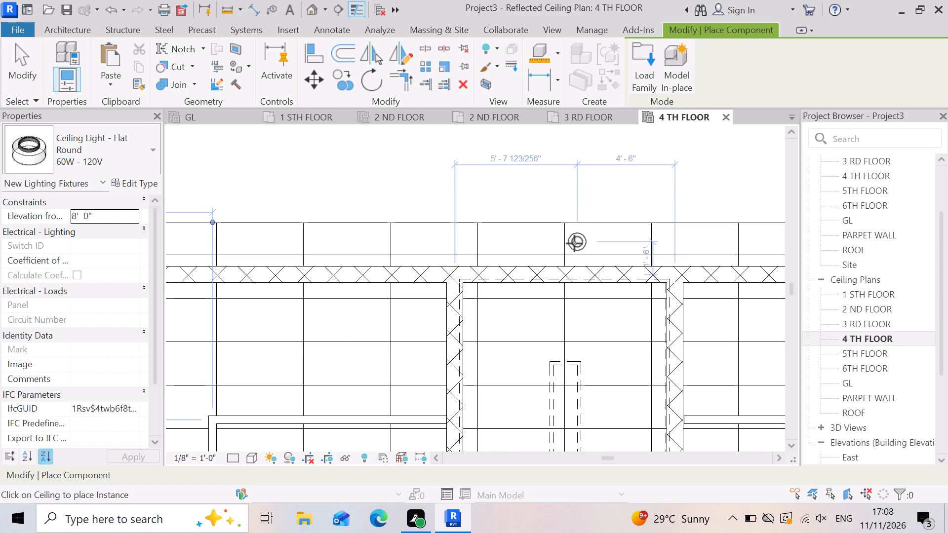
click(574, 243)
scroll(460, 278, down, 12)
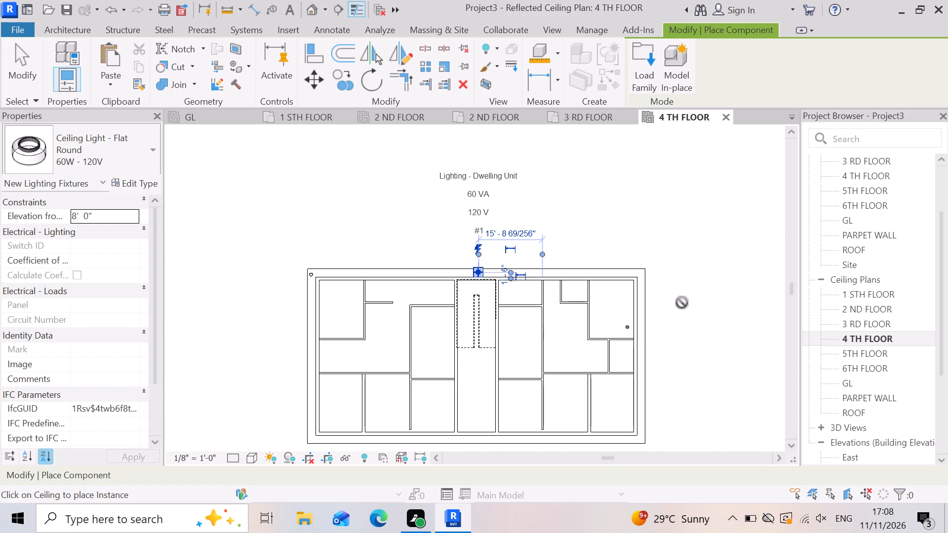
scroll(655, 267, up, 13)
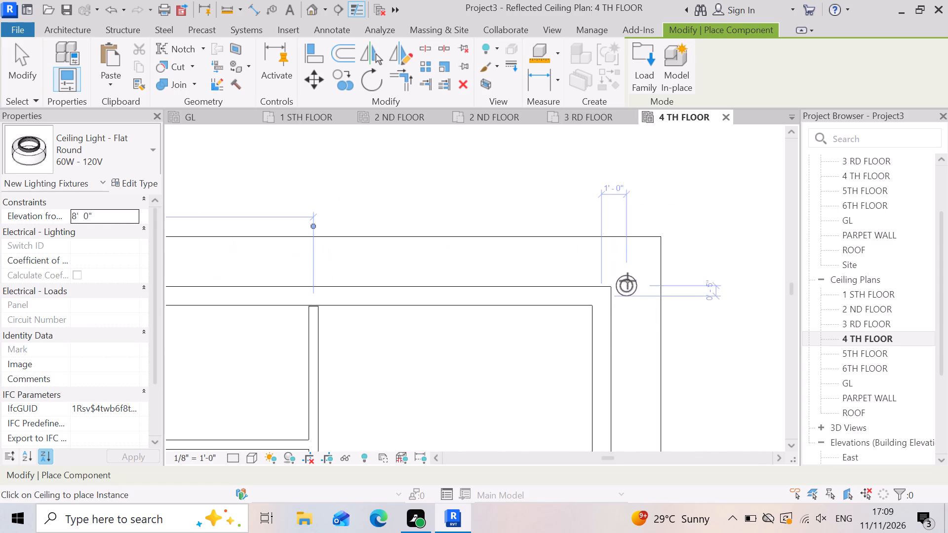
click(639, 264)
Place flat round ceiling lights at the overhang's southwest corner and midway along the west side, the latter about 1'-6" off the wall.
scroll(592, 272, down, 9)
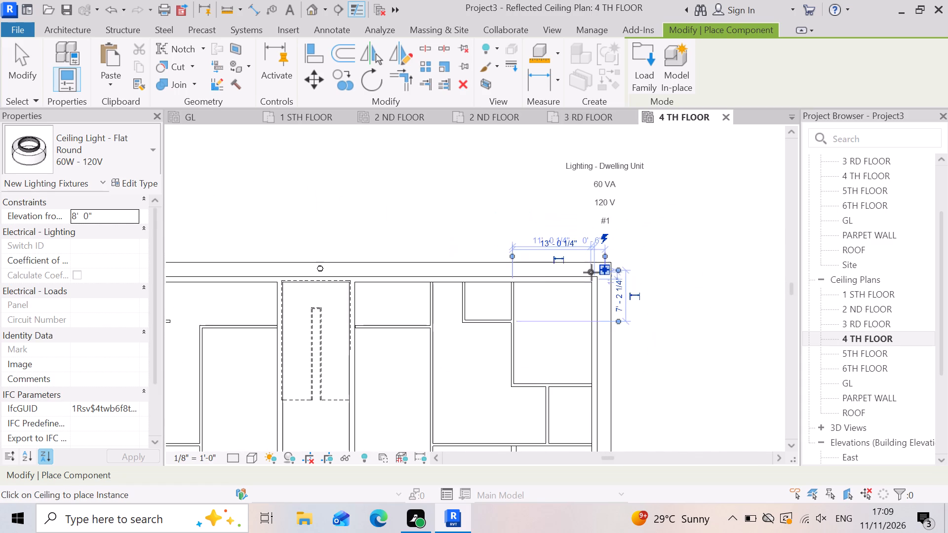
scroll(592, 272, down, 12)
scroll(475, 335, up, 6)
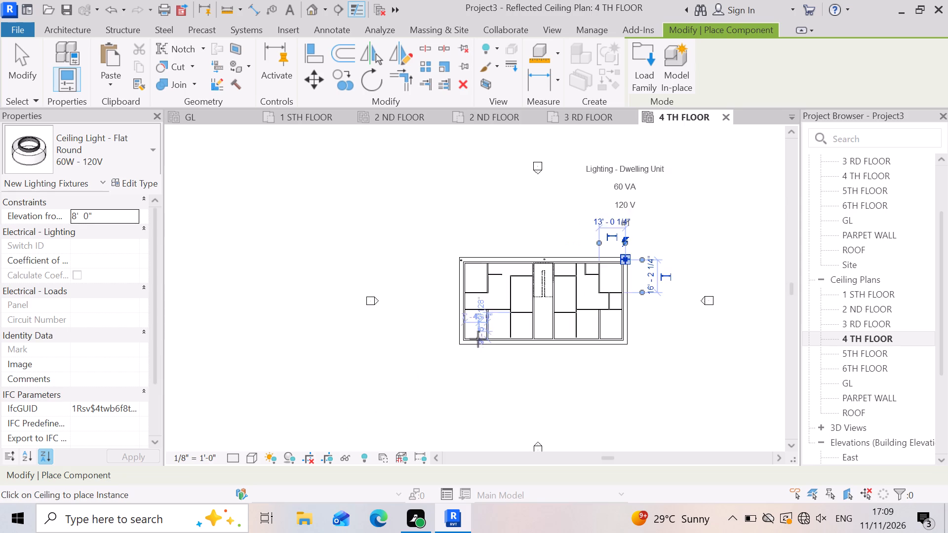
scroll(478, 339, up, 11)
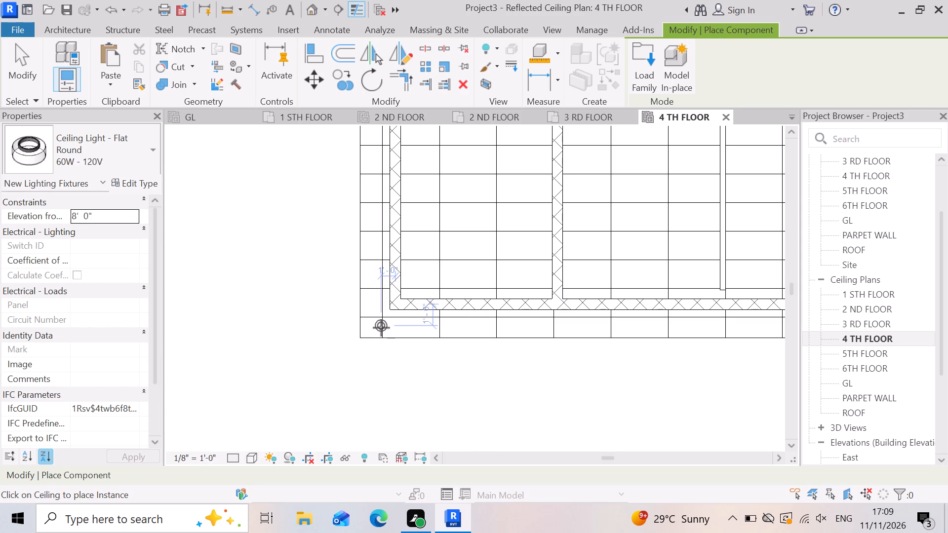
click(377, 331)
scroll(390, 354, down, 4)
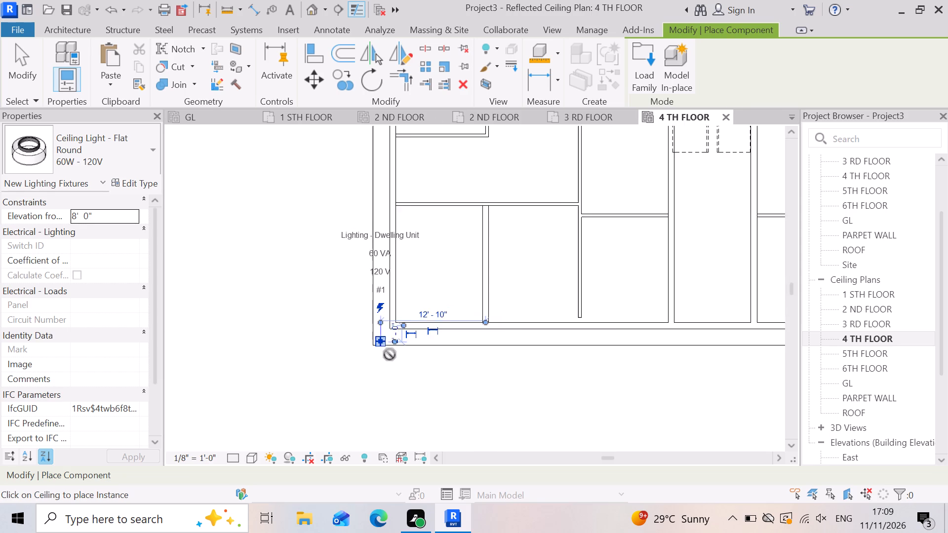
scroll(390, 354, down, 4)
scroll(404, 248, up, 8)
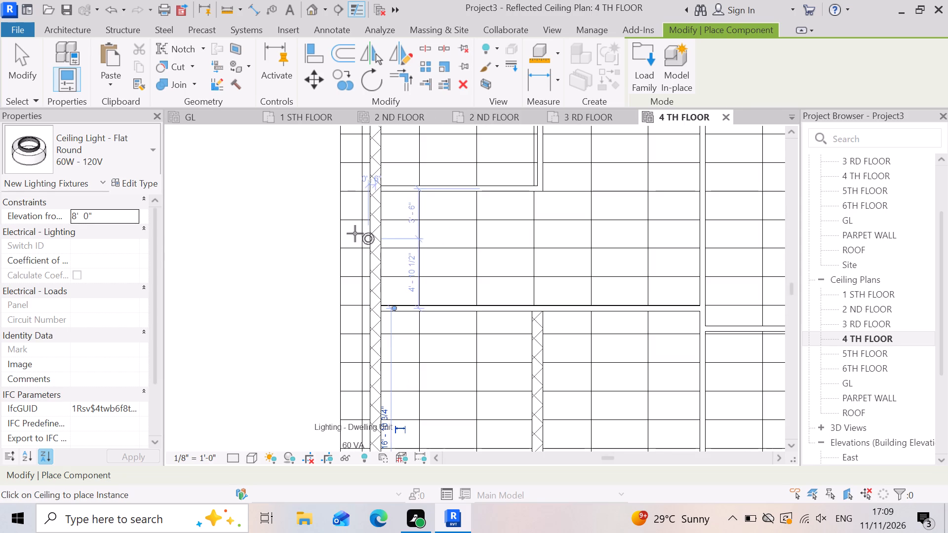
click(354, 226)
Place flat round ceiling lights on the south overhang outside the central stair bay and at the overhang's southeast corner, about 1'-6" off the wall.
scroll(333, 246, down, 1)
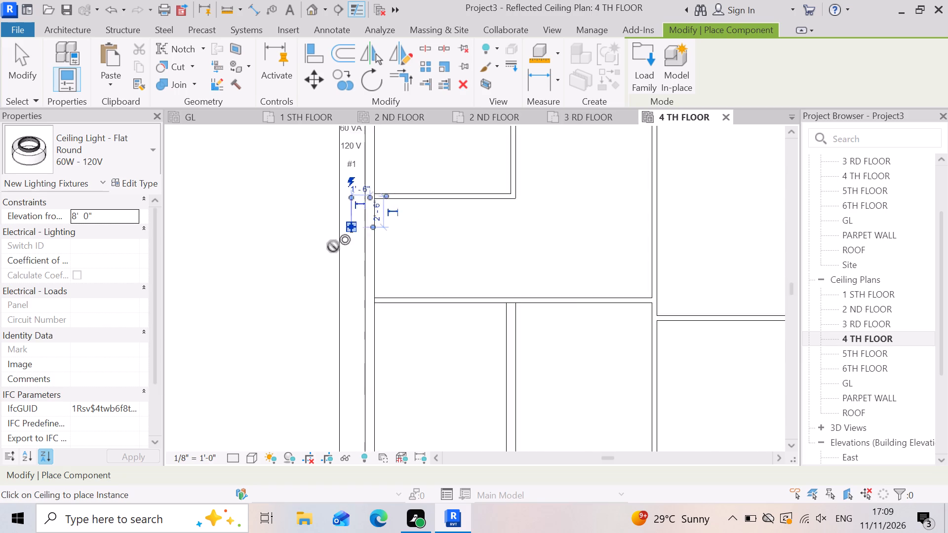
scroll(333, 246, down, 7)
scroll(557, 355, up, 3)
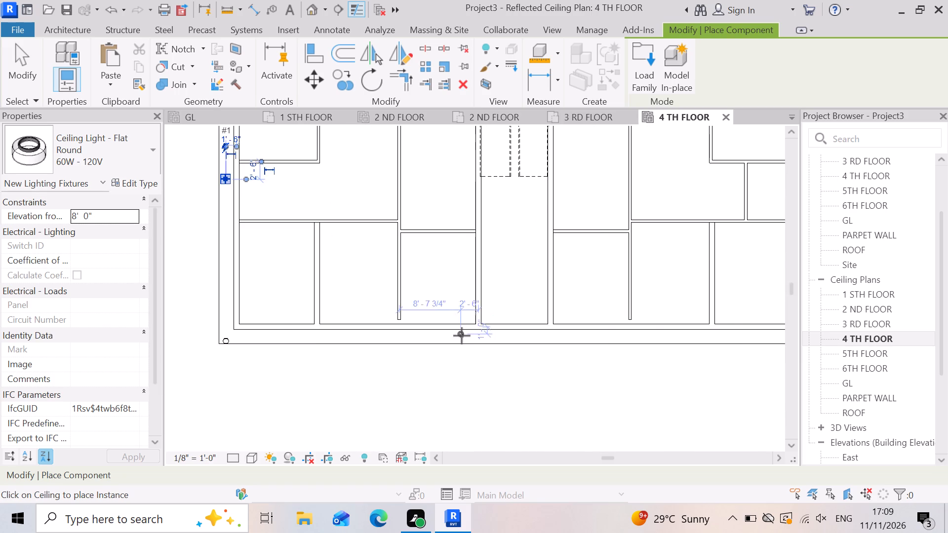
scroll(462, 336, up, 3)
scroll(489, 343, down, 4)
scroll(551, 354, up, 1)
scroll(547, 355, down, 3)
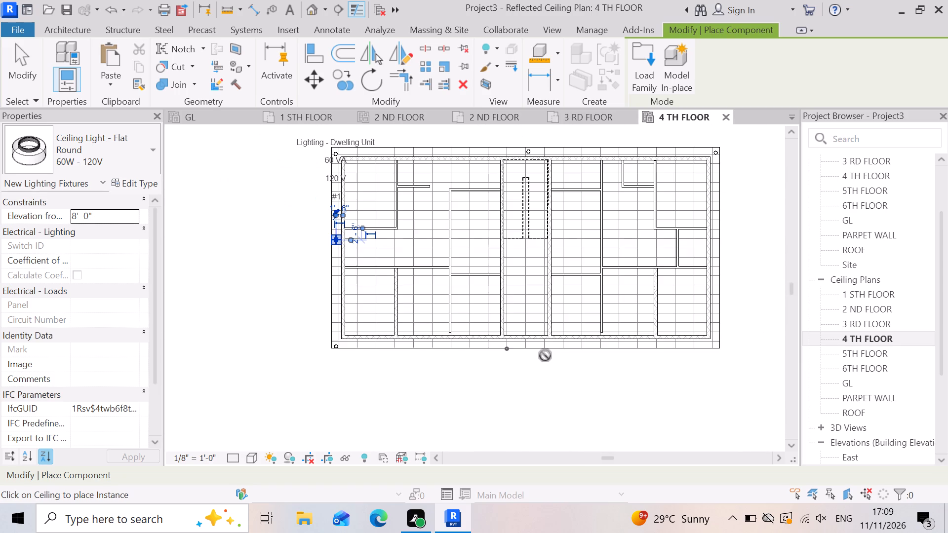
scroll(536, 351, up, 3)
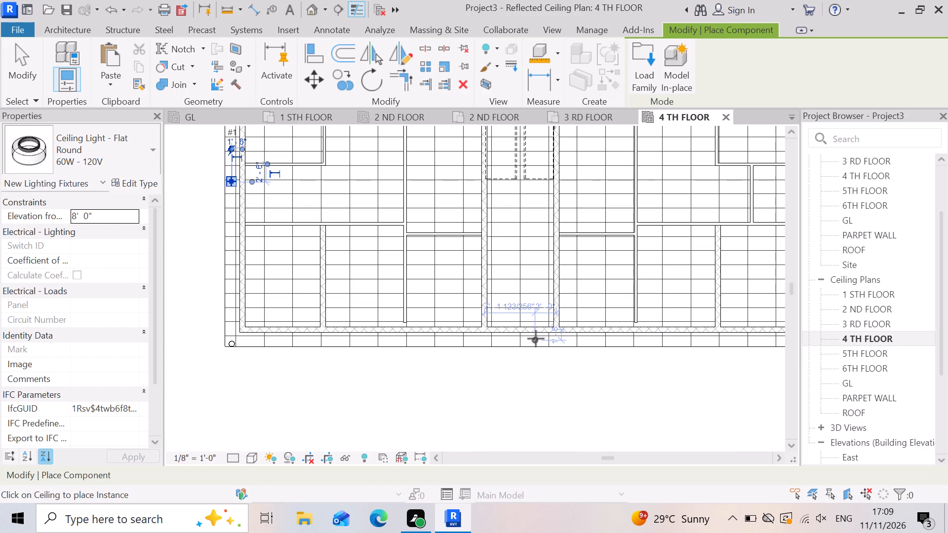
click(536, 339)
scroll(452, 362, down, 7)
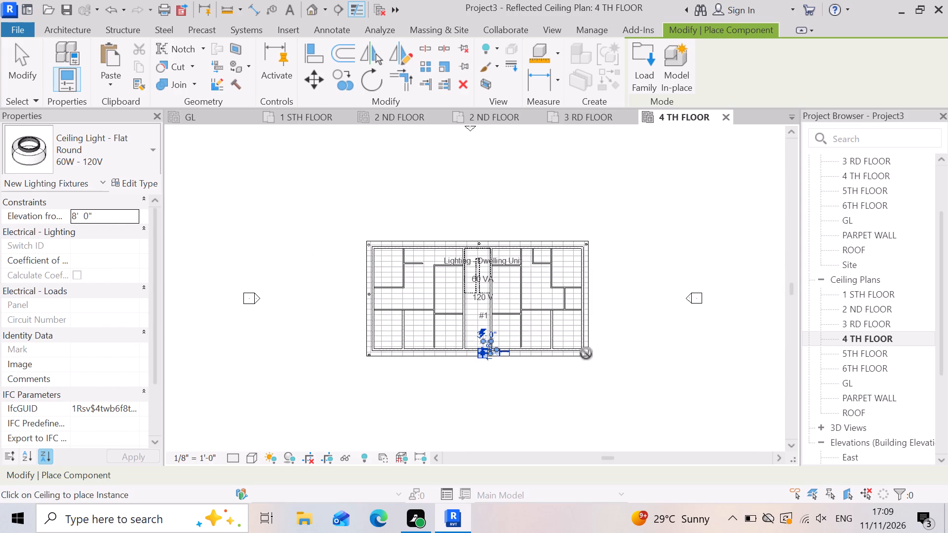
scroll(585, 353, up, 12)
click(578, 352)
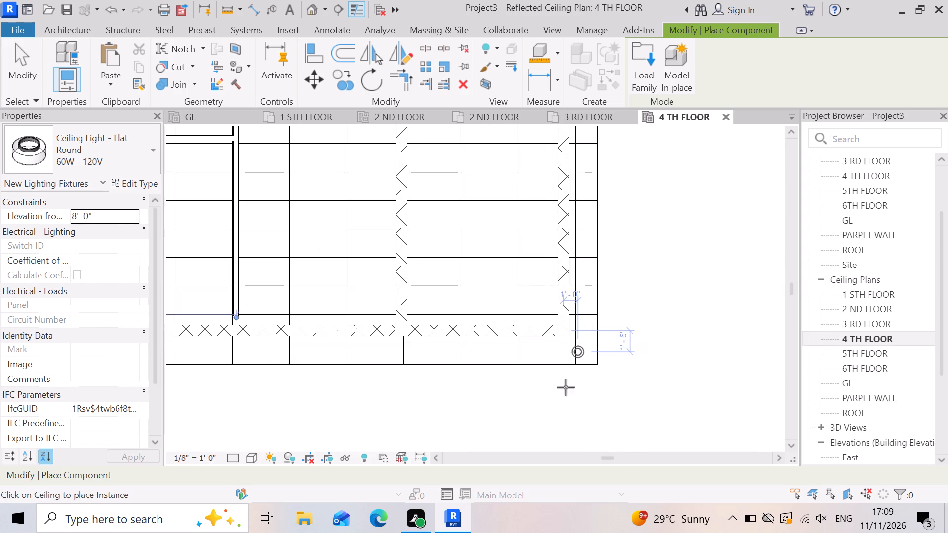
Place a flat round ceiling light midway along the east overhang, about 2'-6" south of the northeast room's south partition.
scroll(572, 400, down, 6)
scroll(601, 261, up, 8)
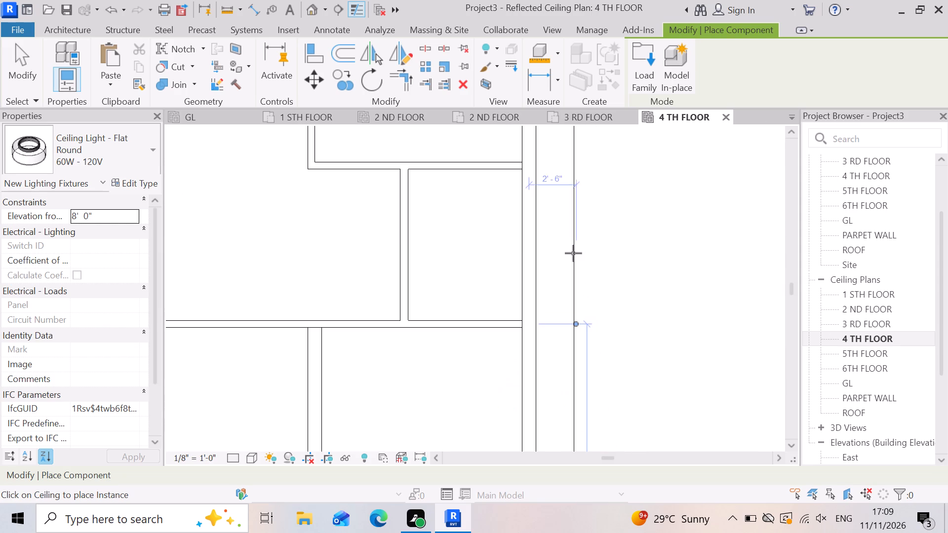
scroll(547, 247, down, 8)
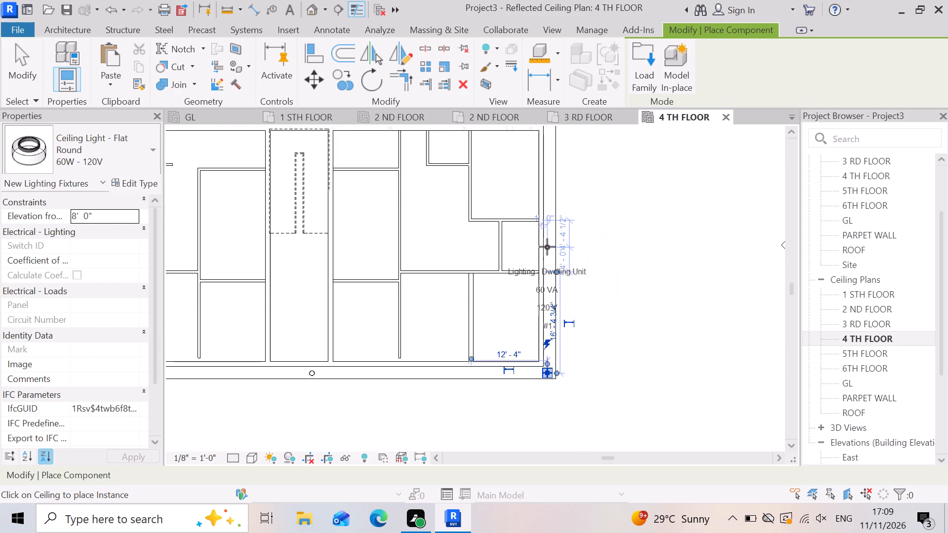
scroll(547, 247, down, 3)
scroll(547, 247, up, 6)
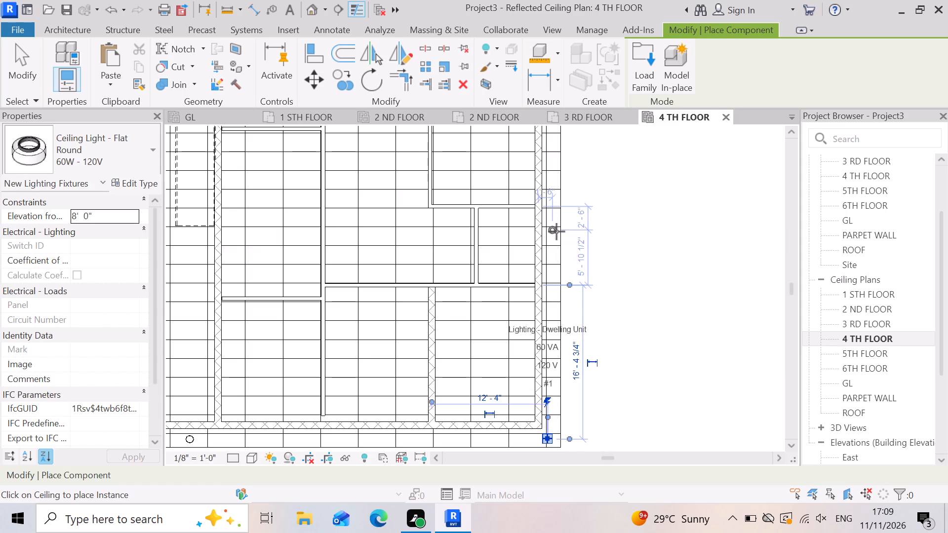
click(554, 232)
Place flat round ceiling lights in the four corners of the northeast room, each about 1'-0" from the adjoining walls.
scroll(559, 245, down, 7)
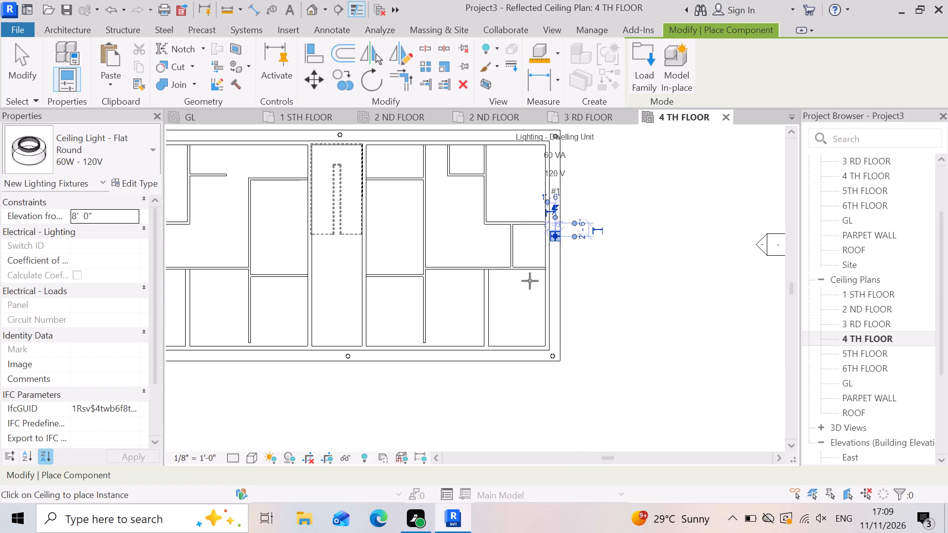
scroll(525, 306, down, 4)
scroll(516, 242, up, 10)
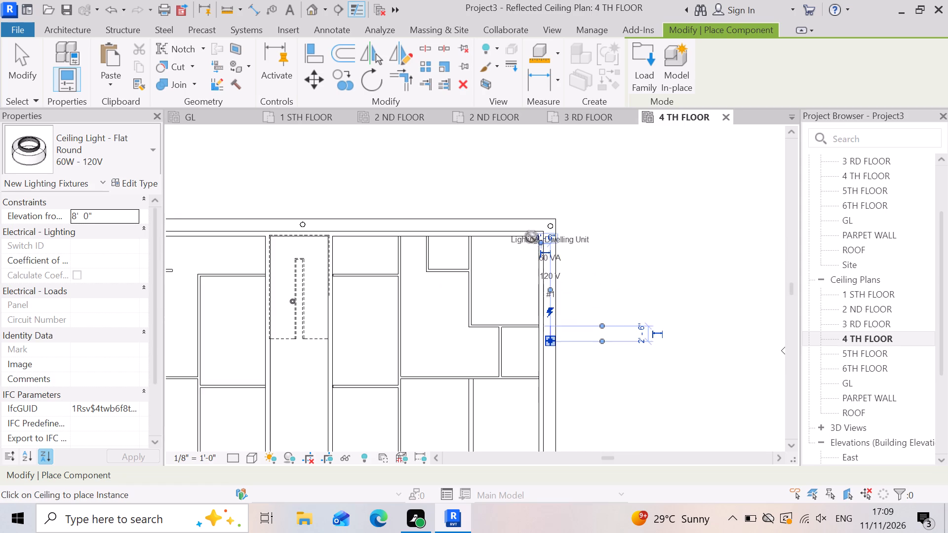
scroll(531, 237, up, 6)
scroll(486, 225, up, 3)
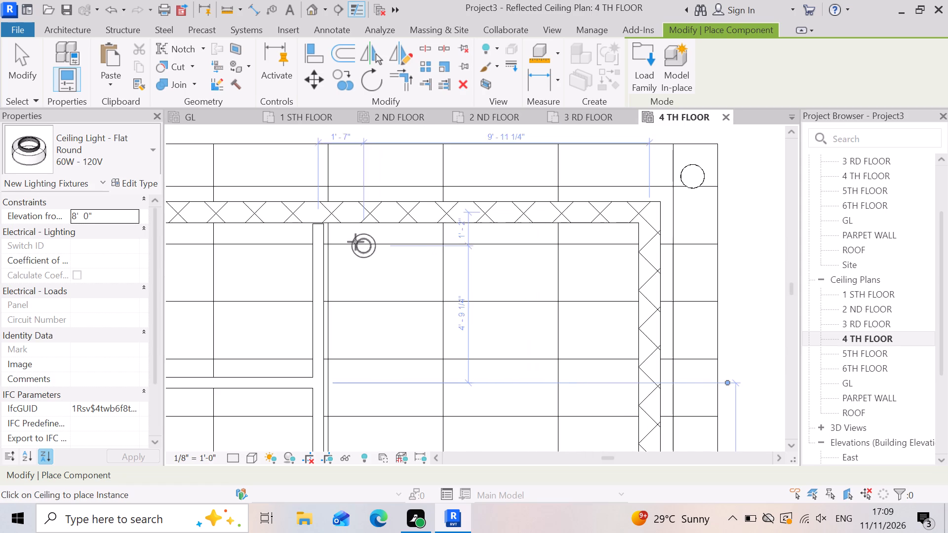
click(346, 240)
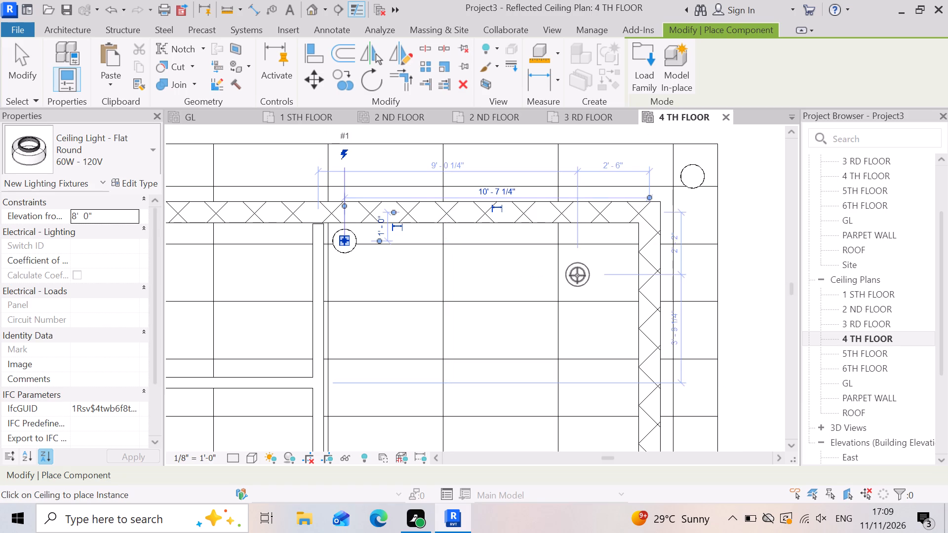
click(625, 241)
scroll(504, 272, down, 5)
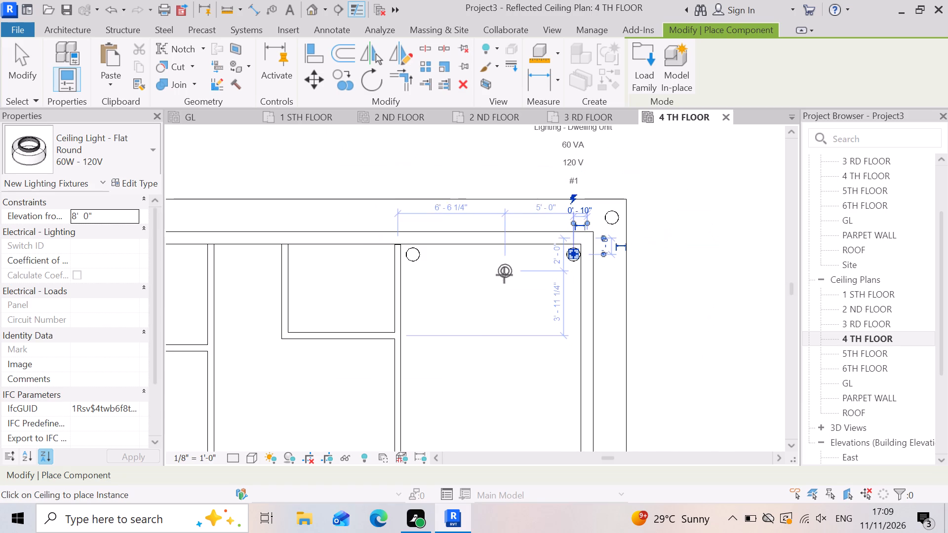
scroll(504, 275, down, 2)
scroll(498, 360, down, 3)
scroll(463, 387, up, 10)
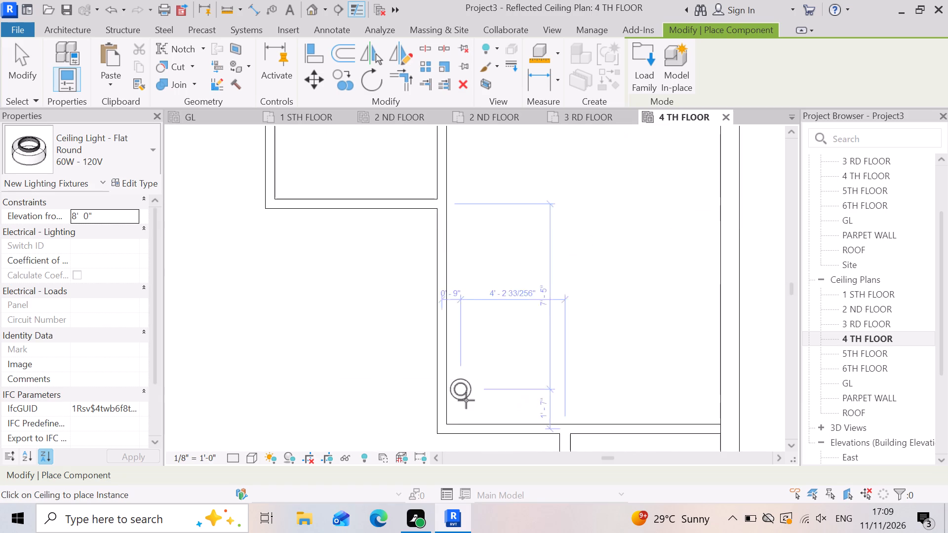
scroll(466, 400, up, 2)
click(465, 414)
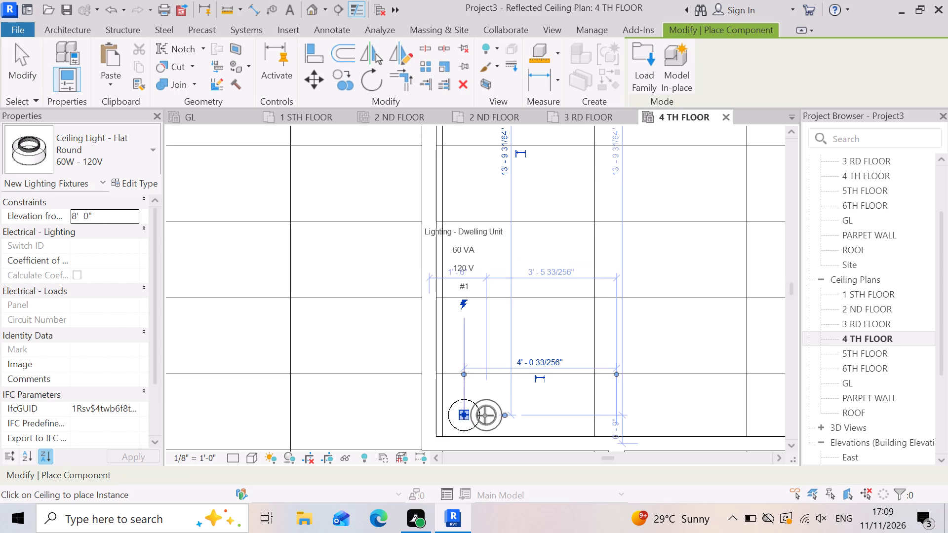
scroll(487, 364, down, 7)
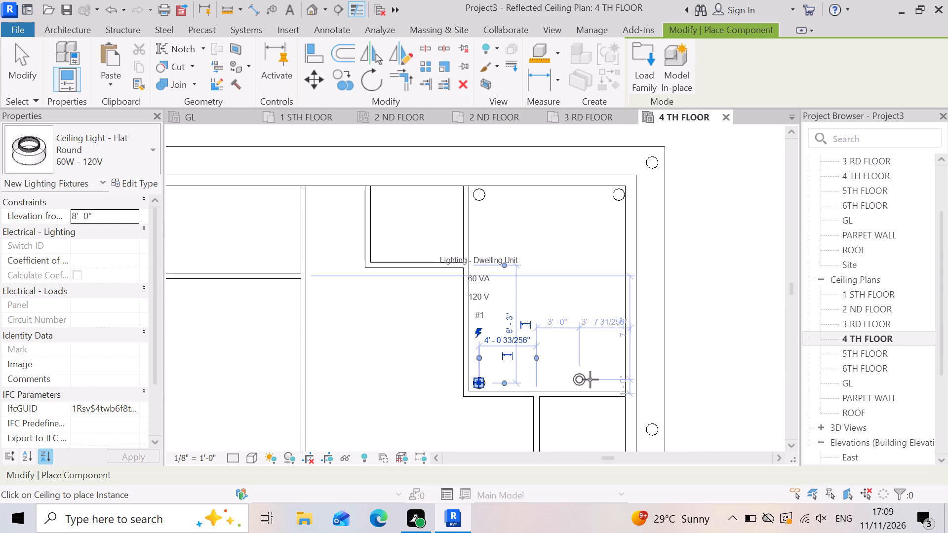
scroll(600, 376, up, 8)
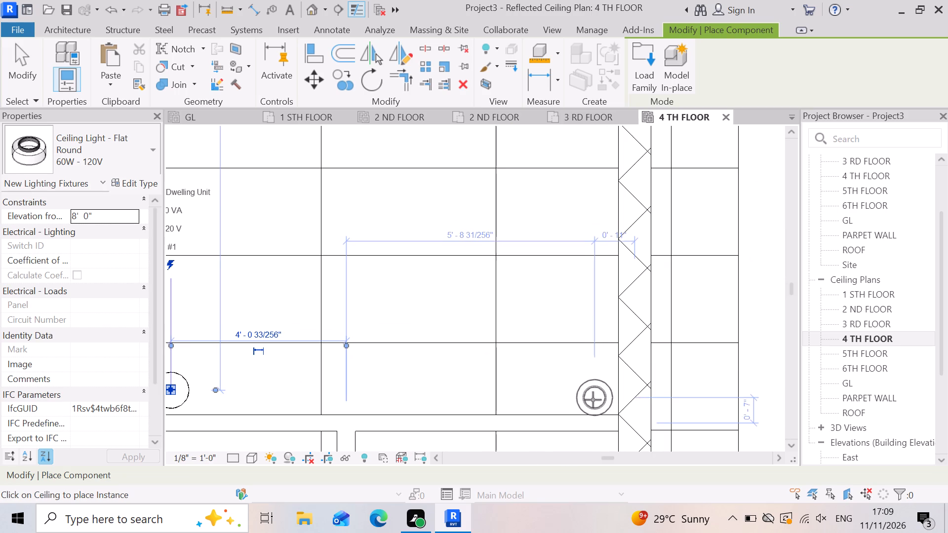
click(595, 389)
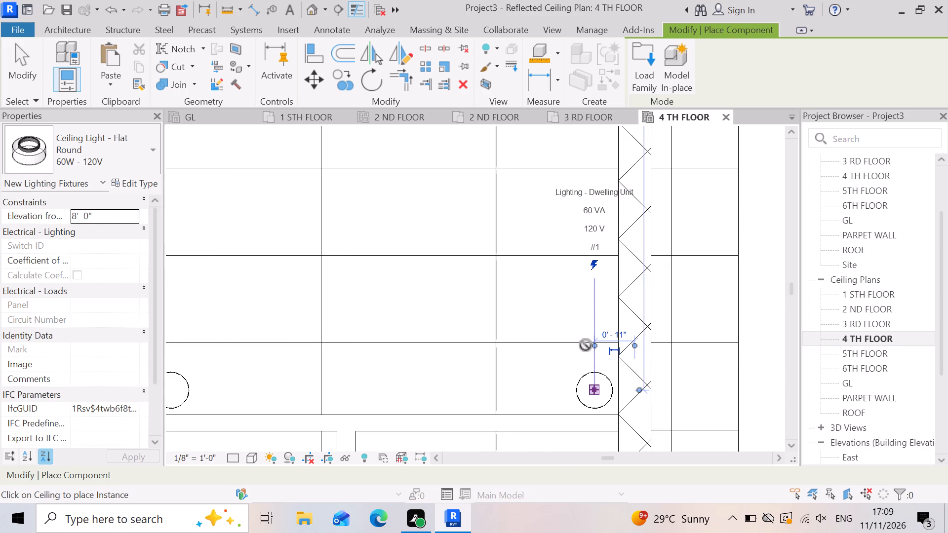
Place flat round ceiling lights in the four corners of the southeast room, each about 1'-0" from the adjoining walls.
scroll(654, 242, down, 6)
scroll(567, 264, down, 6)
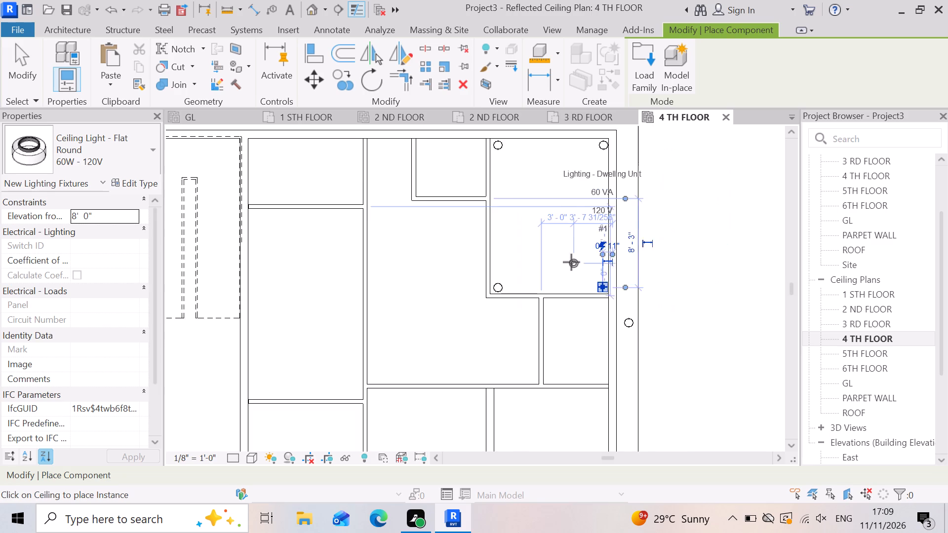
scroll(571, 262, down, 1)
scroll(535, 393, up, 12)
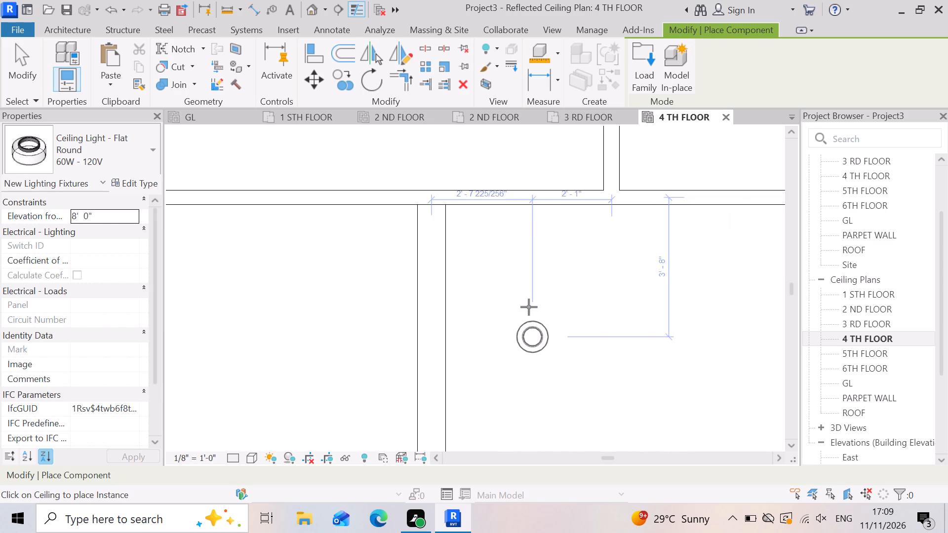
click(475, 233)
scroll(403, 286, down, 1)
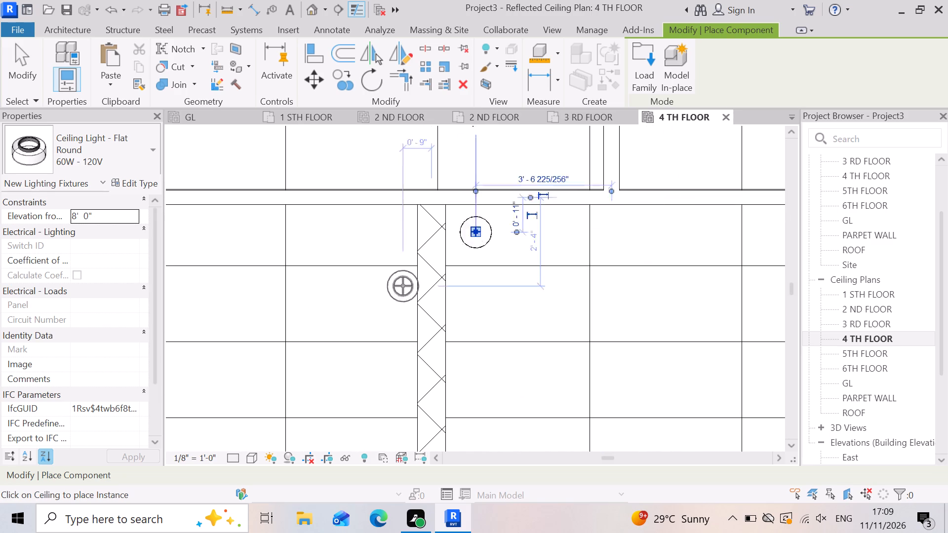
scroll(403, 286, down, 6)
scroll(538, 273, up, 9)
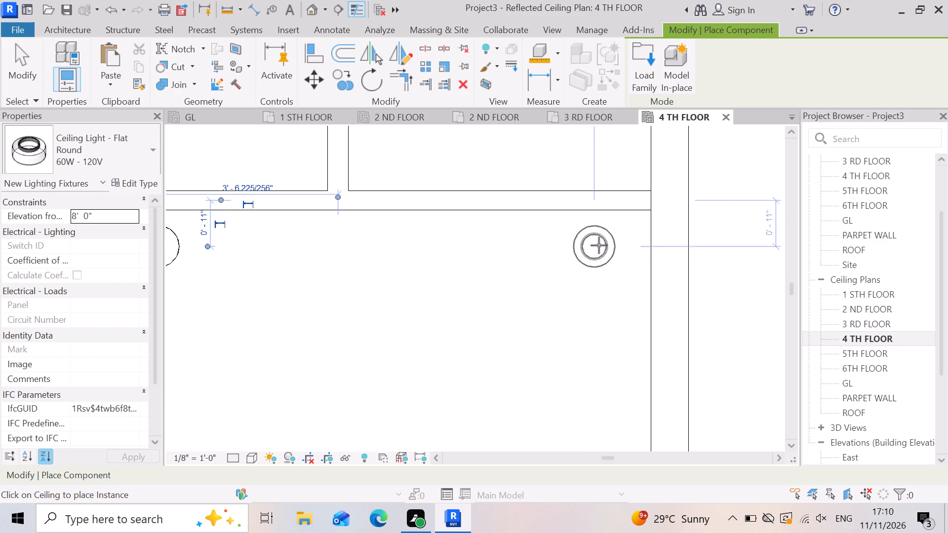
click(619, 239)
scroll(553, 252, down, 5)
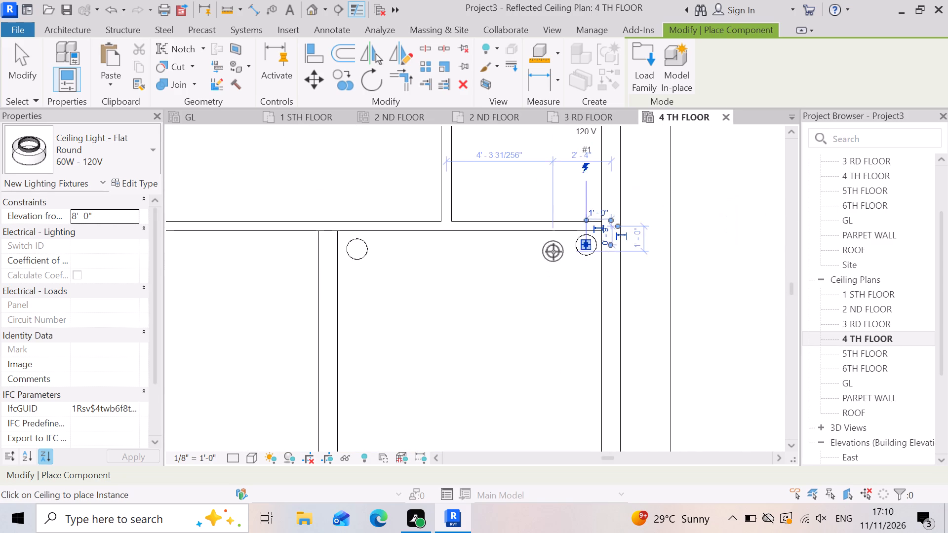
scroll(556, 247, down, 8)
scroll(506, 377, up, 7)
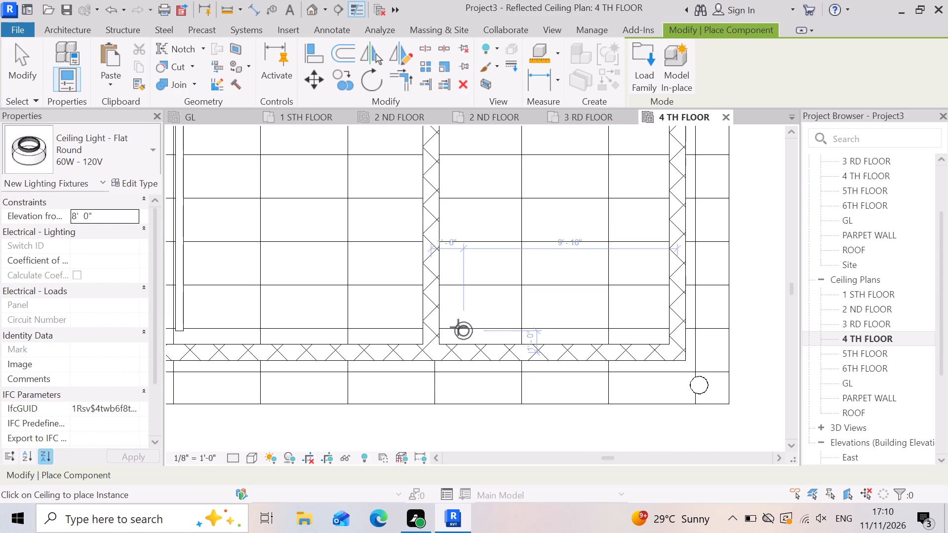
click(458, 327)
scroll(443, 335, down, 4)
scroll(565, 342, up, 8)
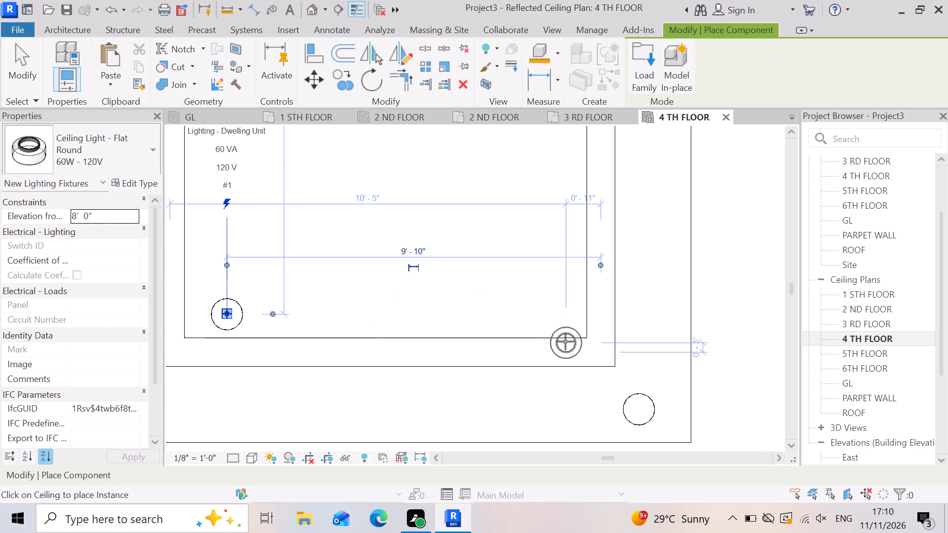
click(568, 318)
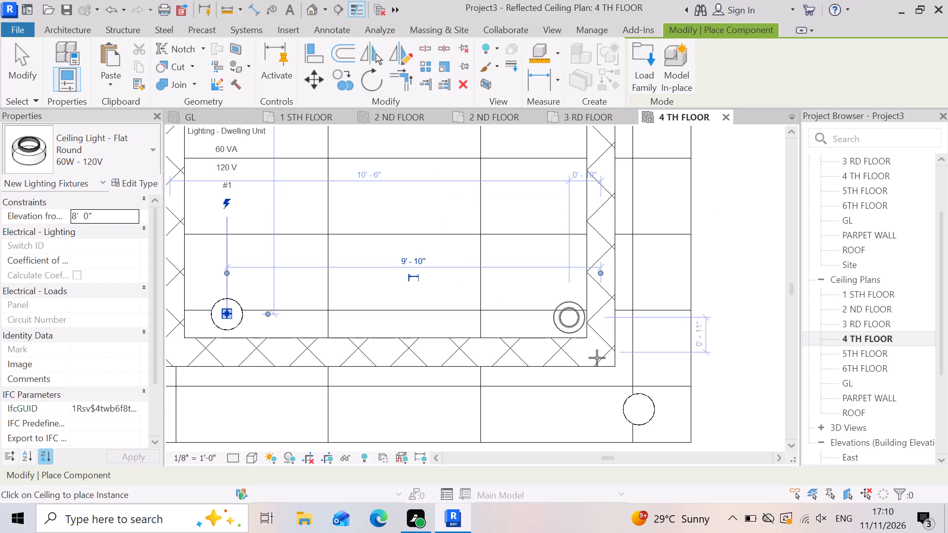
Place flat round ceiling lights in the four corners of the southwest room, each about 1'-0" from the adjoining walls.
scroll(597, 358, down, 8)
scroll(661, 389, down, 9)
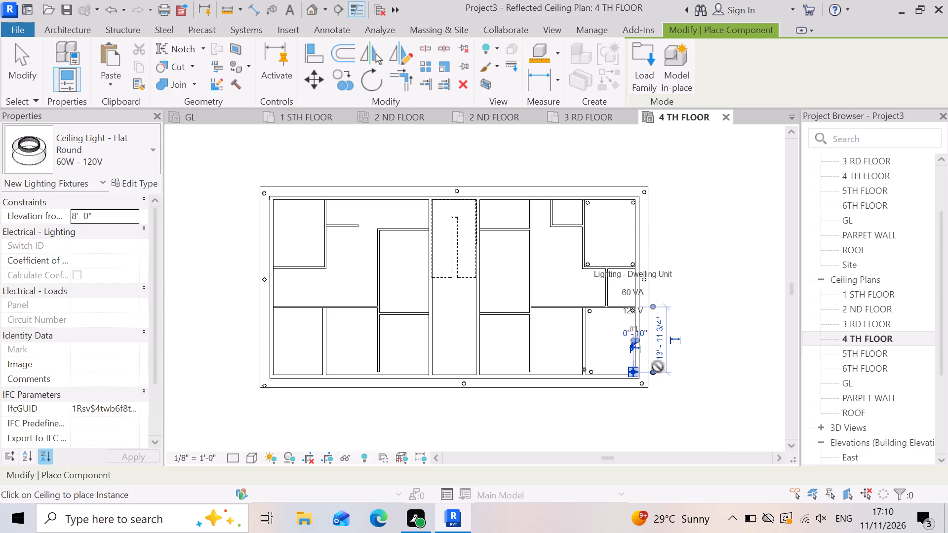
scroll(658, 367, down, 1)
scroll(388, 375, up, 7)
scroll(445, 288, up, 4)
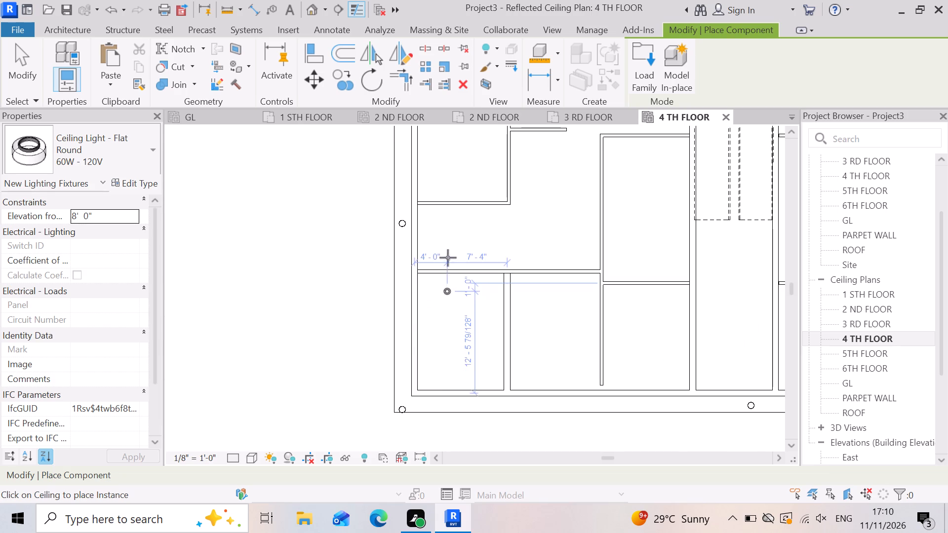
scroll(448, 258, up, 4)
click(375, 296)
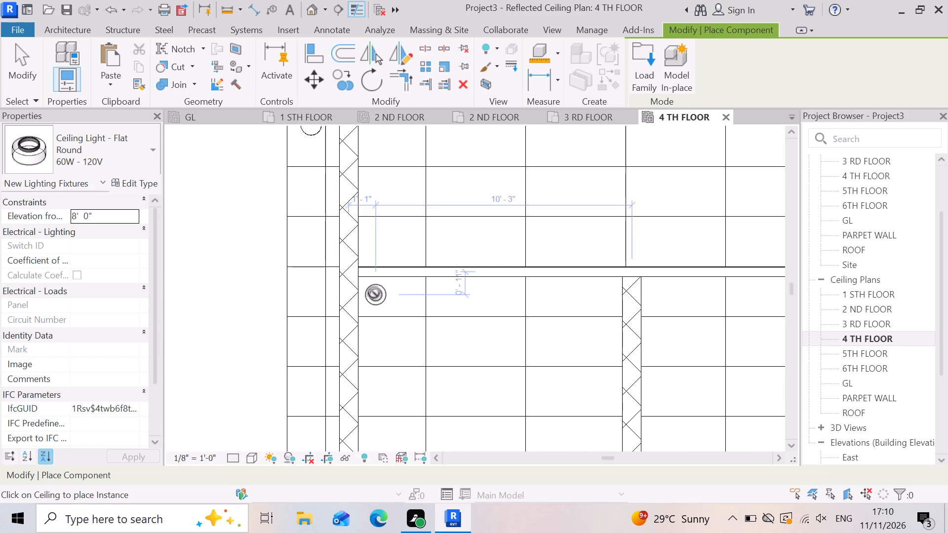
scroll(374, 293, down, 3)
scroll(515, 297, up, 9)
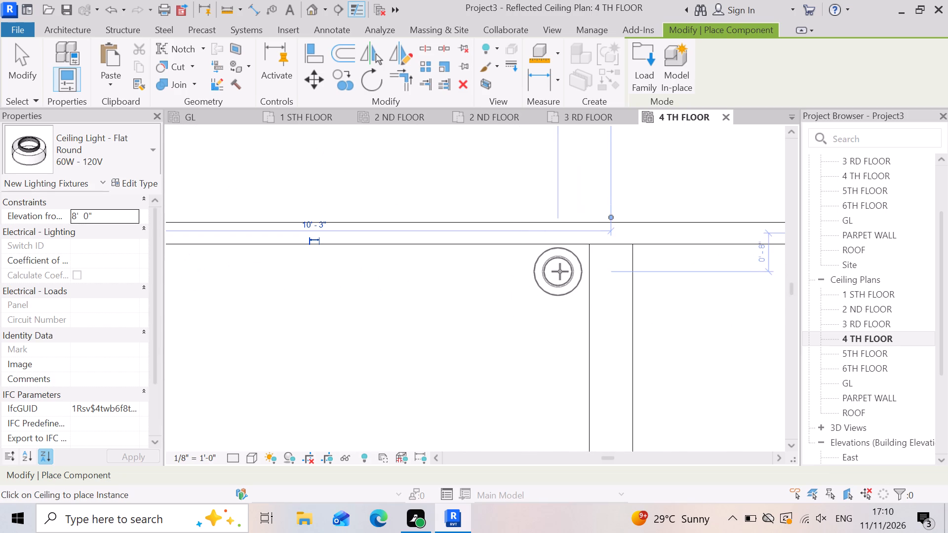
click(560, 271)
scroll(526, 271, down, 10)
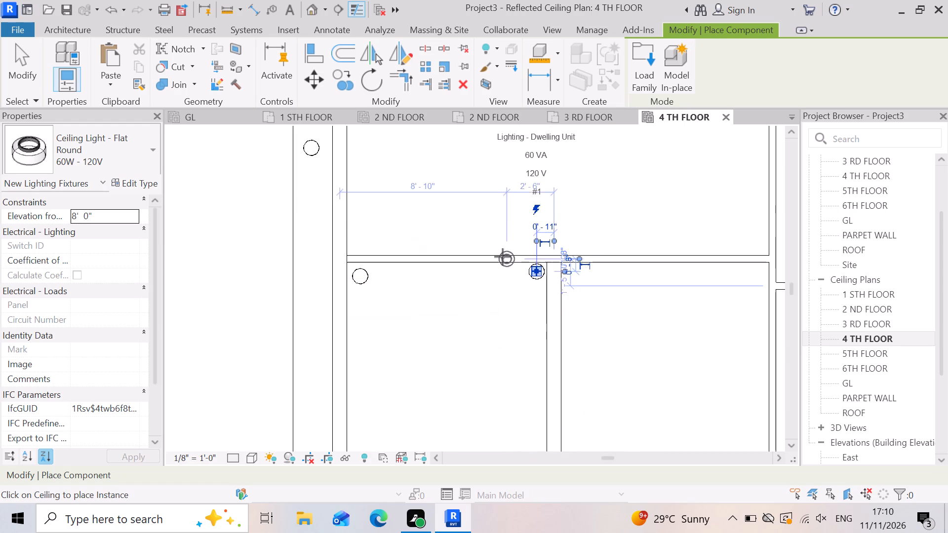
scroll(503, 257, down, 2)
scroll(411, 407, up, 13)
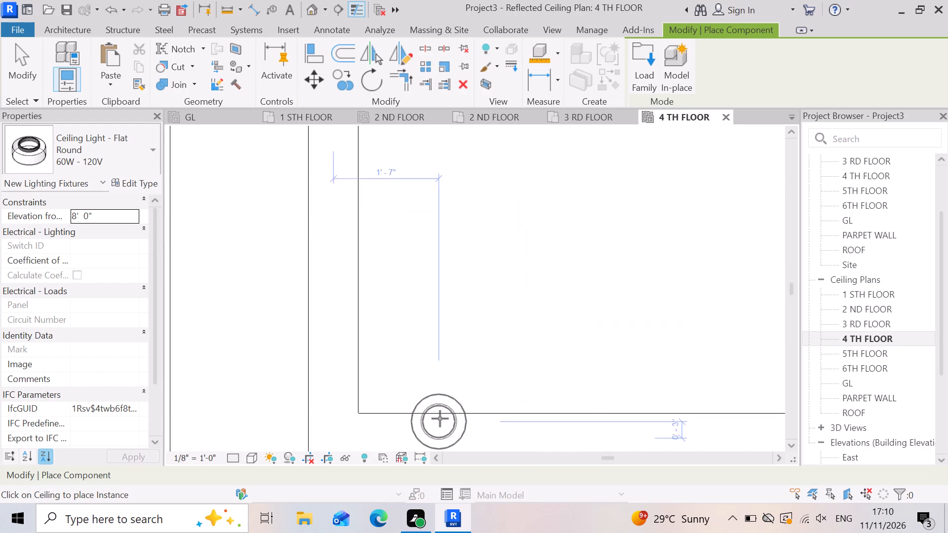
click(402, 381)
scroll(341, 398, down, 5)
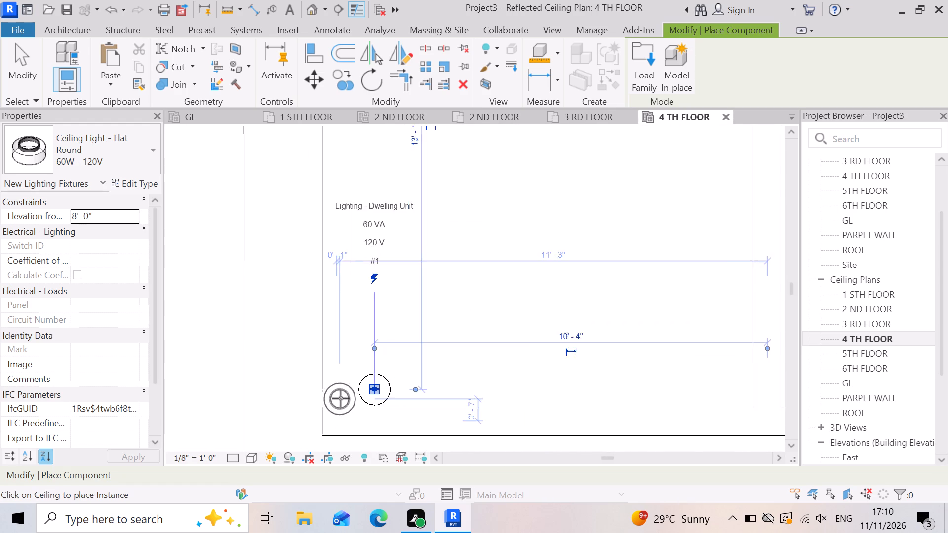
scroll(341, 398, down, 2)
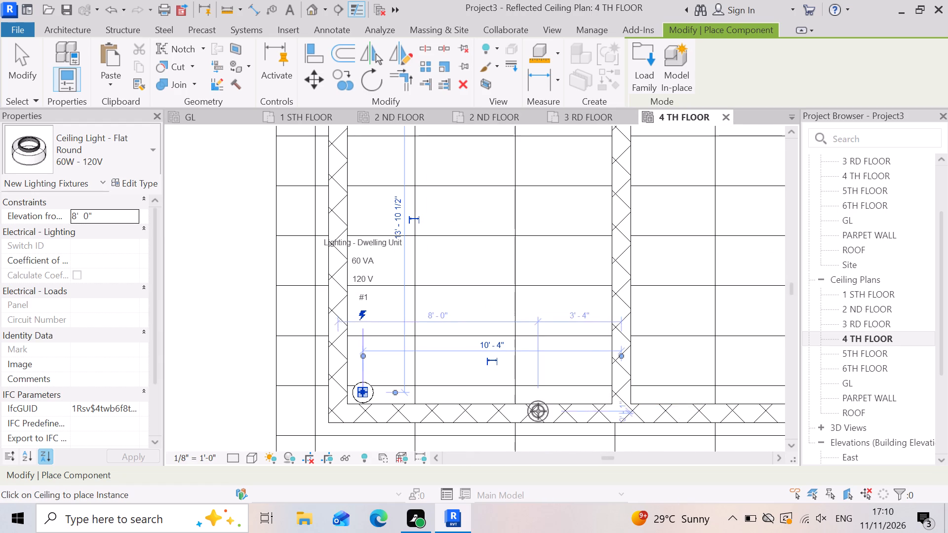
scroll(538, 409, down, 3)
scroll(575, 394, up, 6)
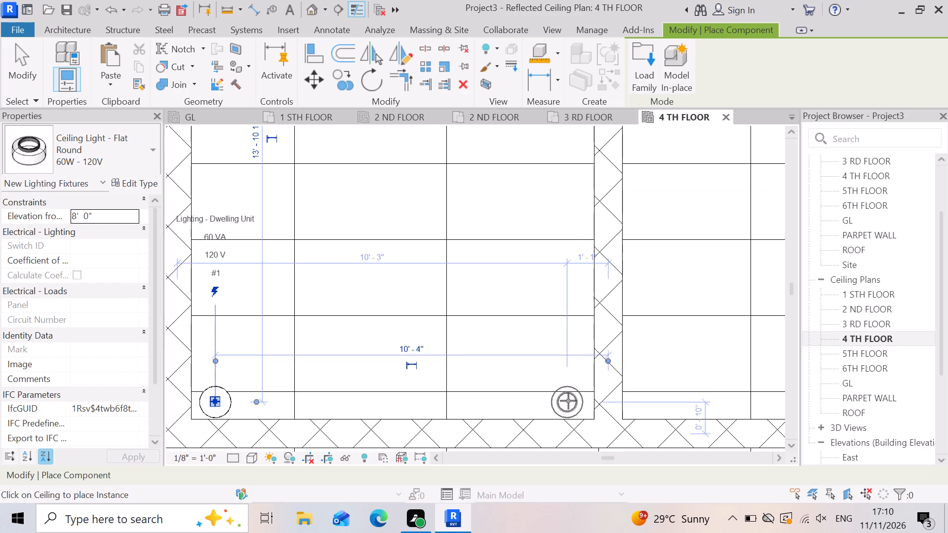
click(568, 401)
Place flat round ceiling lights in the northwest room's corners, starting with its northwest corner, about 1'-0" from the north wall.
scroll(570, 406, down, 9)
scroll(371, 411, down, 4)
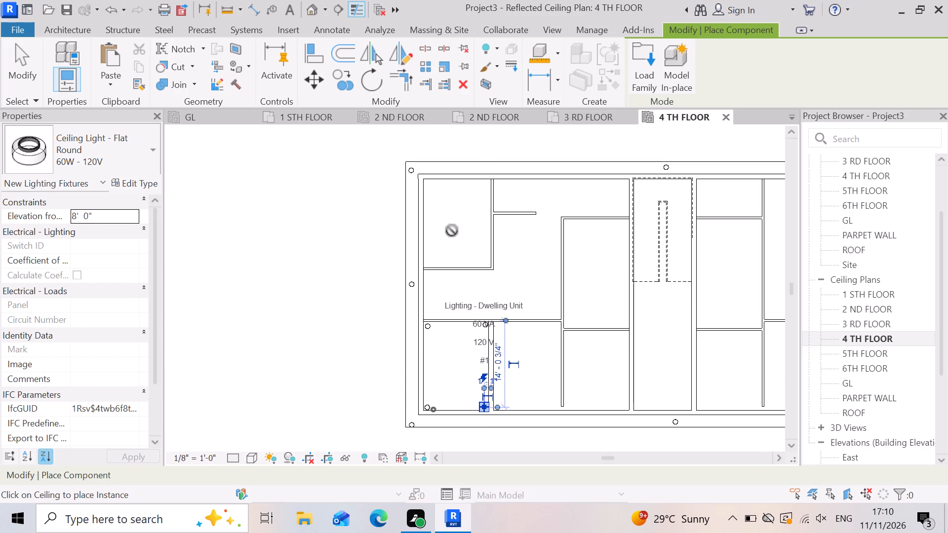
scroll(473, 178, up, 9)
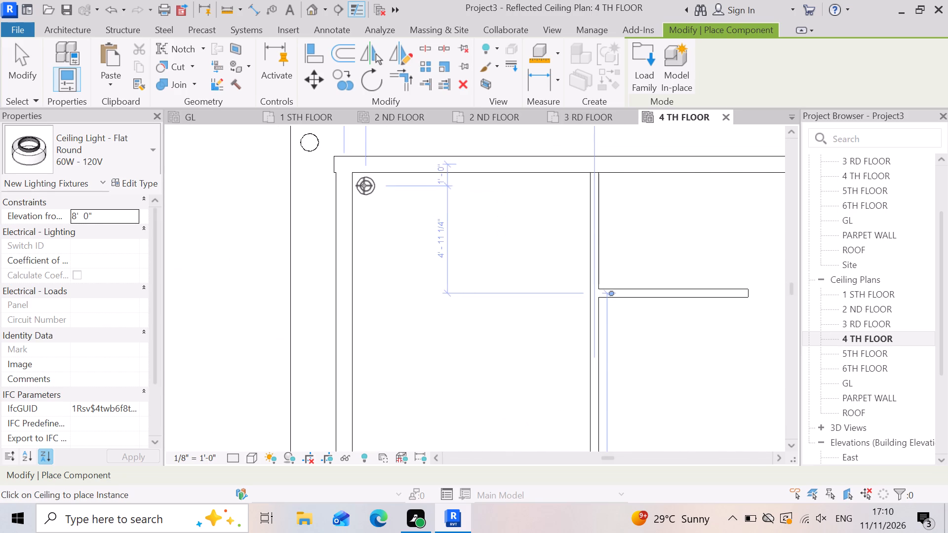
click(366, 186)
scroll(378, 222, down, 3)
scroll(480, 194, up, 5)
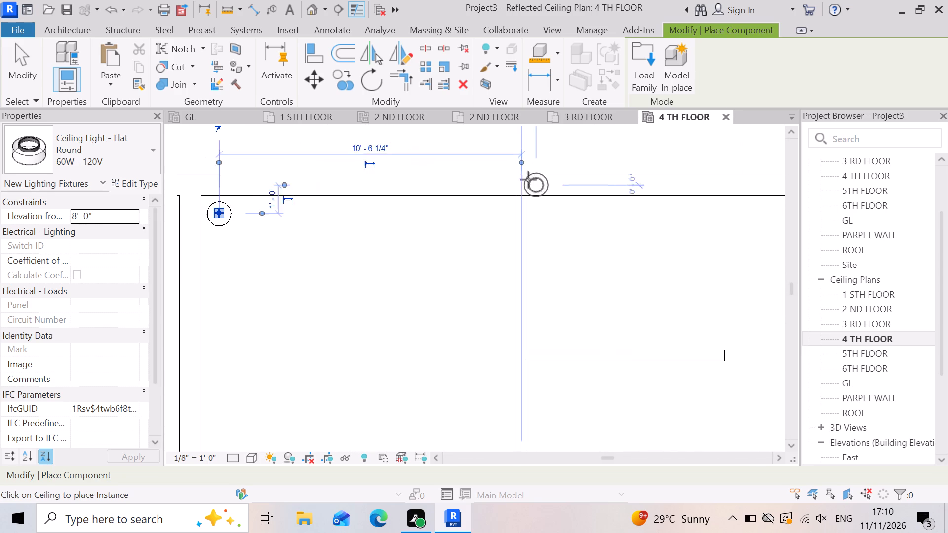
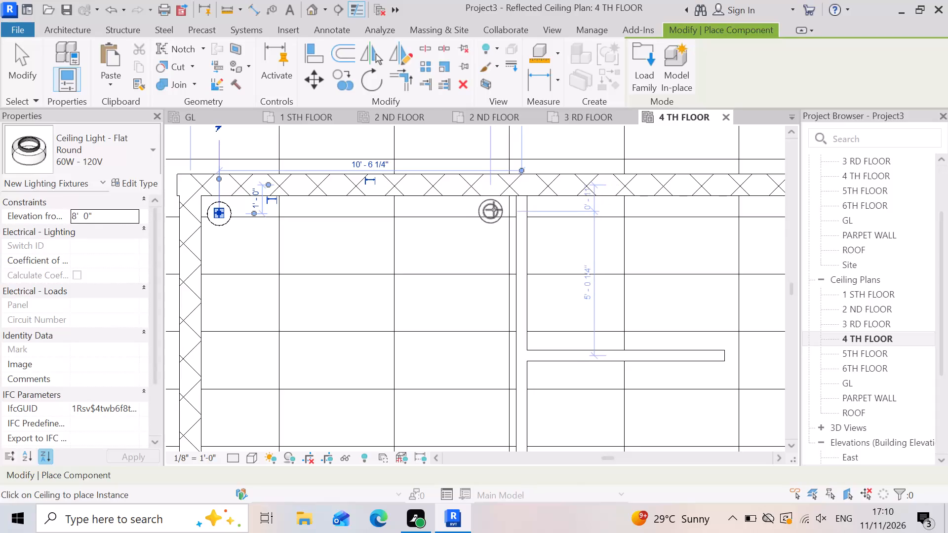
Place flat round ceiling lights in the northeast and southwest corners of the northwest room, close to the adjoining walls.
click(494, 210)
scroll(485, 209, down, 8)
scroll(398, 369, up, 8)
scroll(398, 259, up, 5)
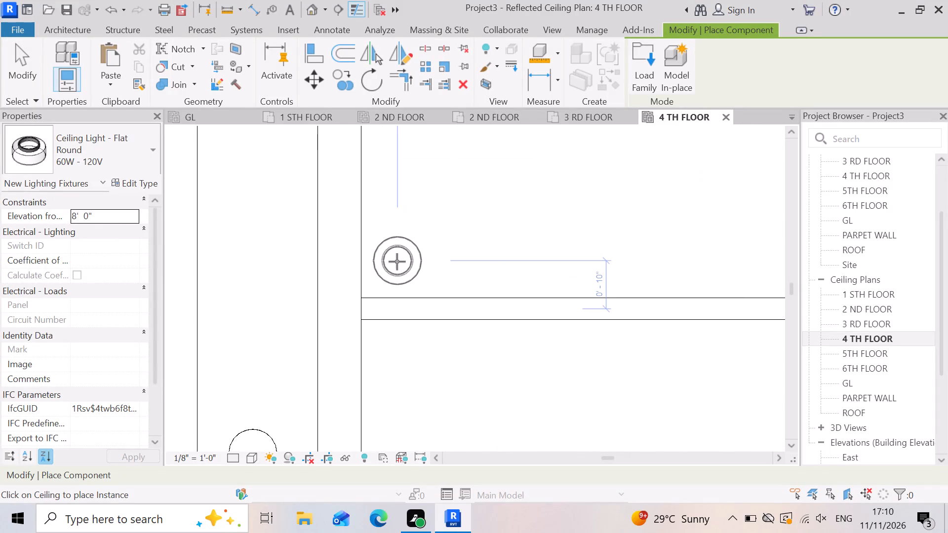
click(388, 270)
scroll(351, 315, down, 4)
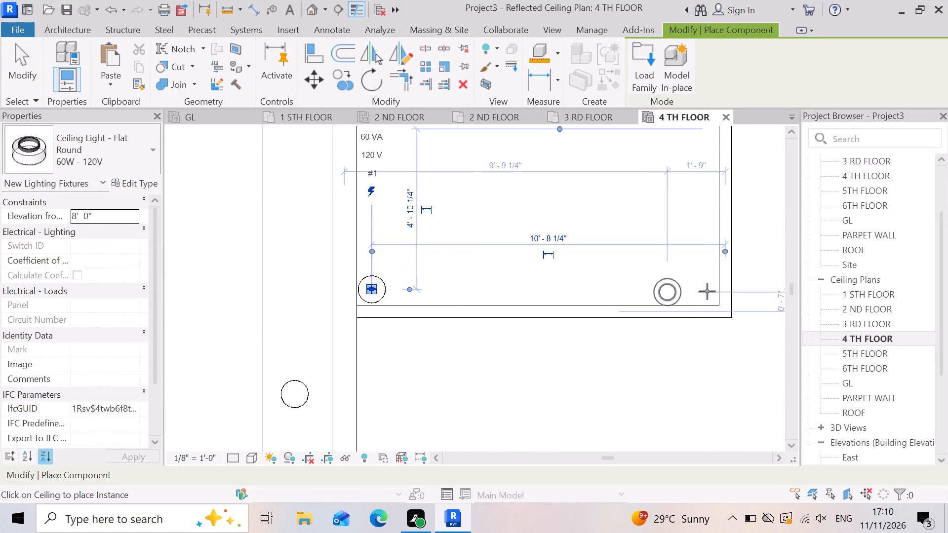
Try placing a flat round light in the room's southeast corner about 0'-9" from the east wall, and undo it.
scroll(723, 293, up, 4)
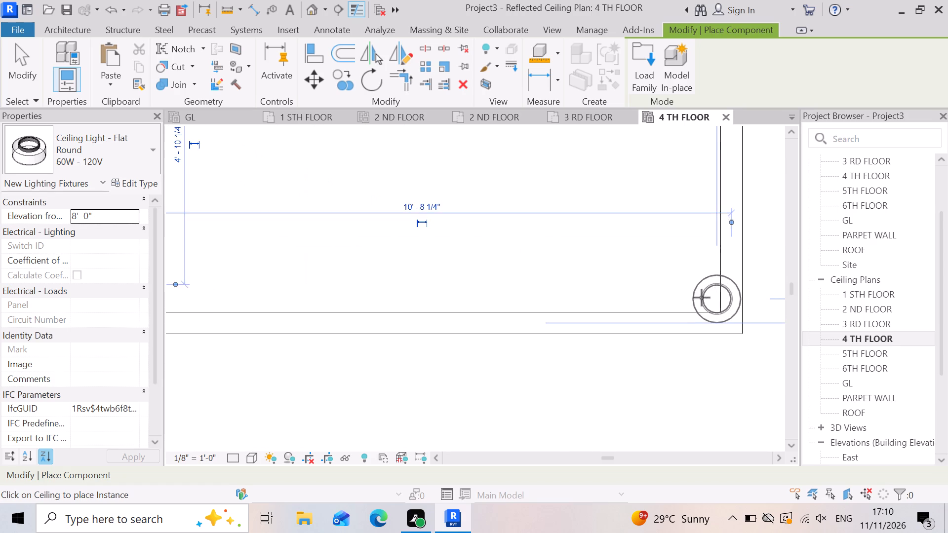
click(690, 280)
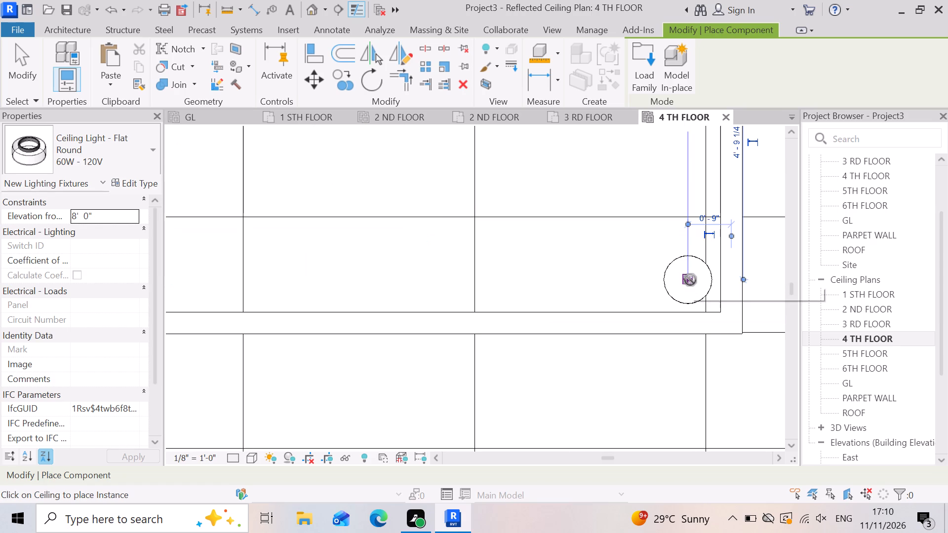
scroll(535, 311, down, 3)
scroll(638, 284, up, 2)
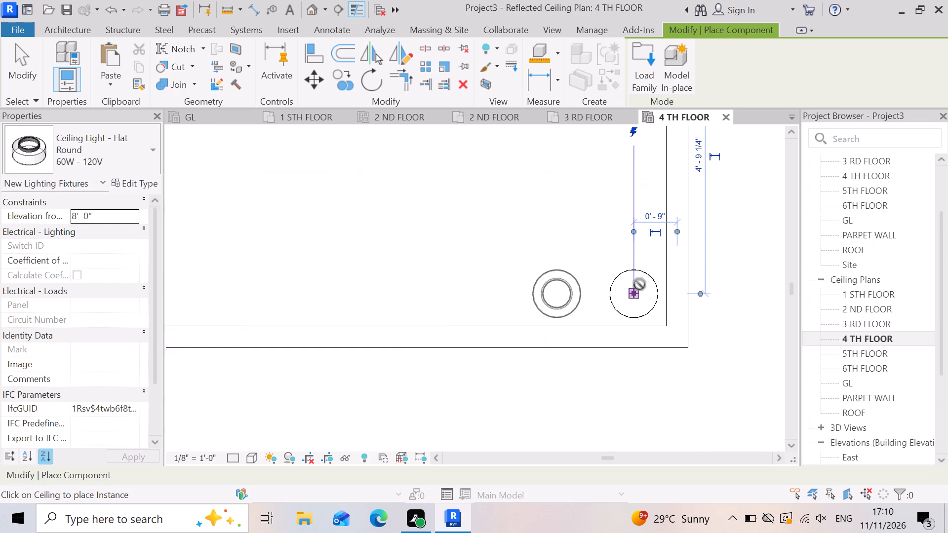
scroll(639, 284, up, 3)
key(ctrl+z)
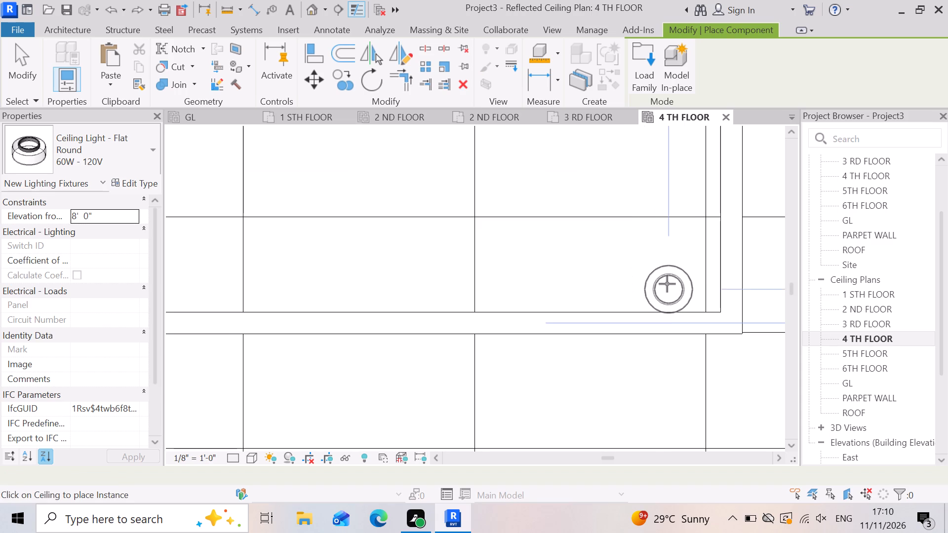
Place a flat round ceiling light in the northwest room's southeast corner, about 1'-2" from the east wall.
click(666, 279)
scroll(541, 313, down, 4)
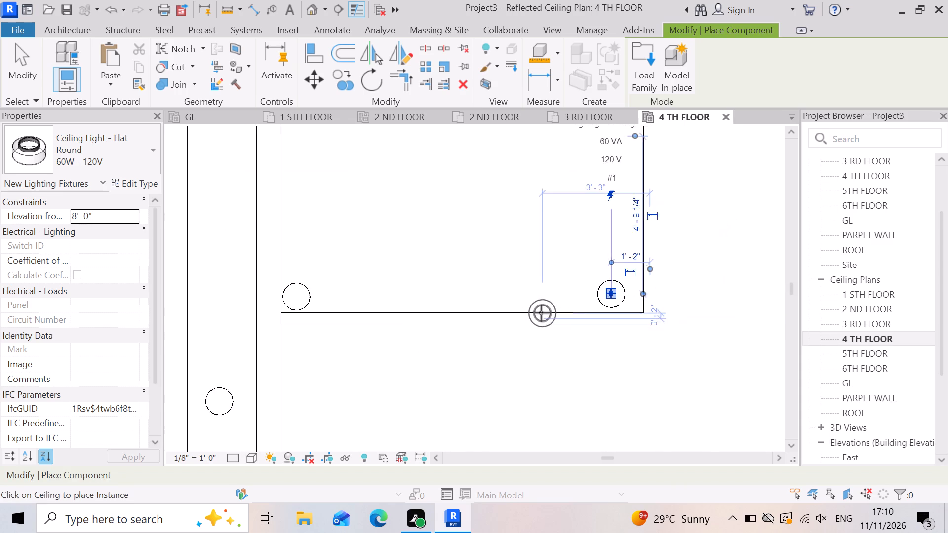
scroll(541, 313, down, 8)
scroll(574, 341, down, 3)
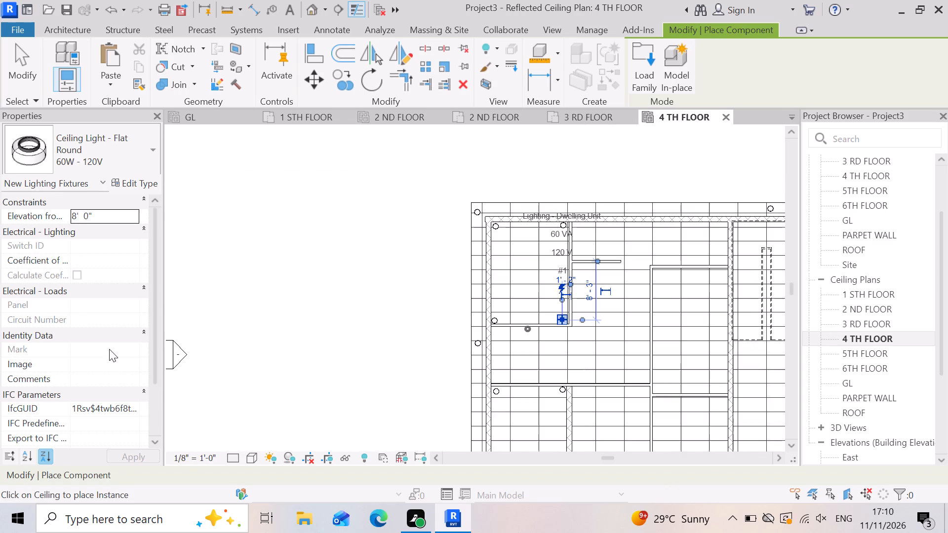
scroll(348, 298, down, 4)
scroll(211, 305, down, 2)
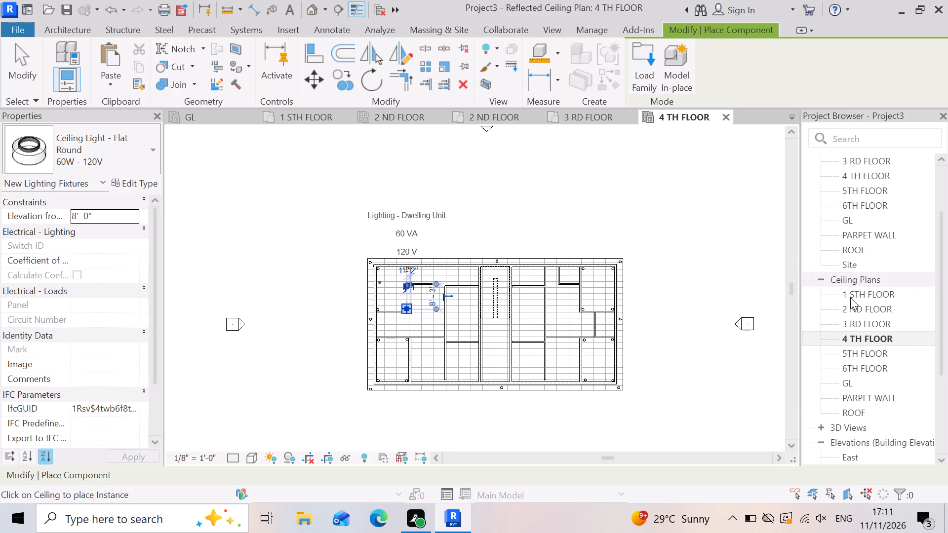
In the North elevation, copy the 4 TH FLOOR concrete floor slab and paste it aligned to the 5TH FLOOR level.
scroll(868, 374, down, 2)
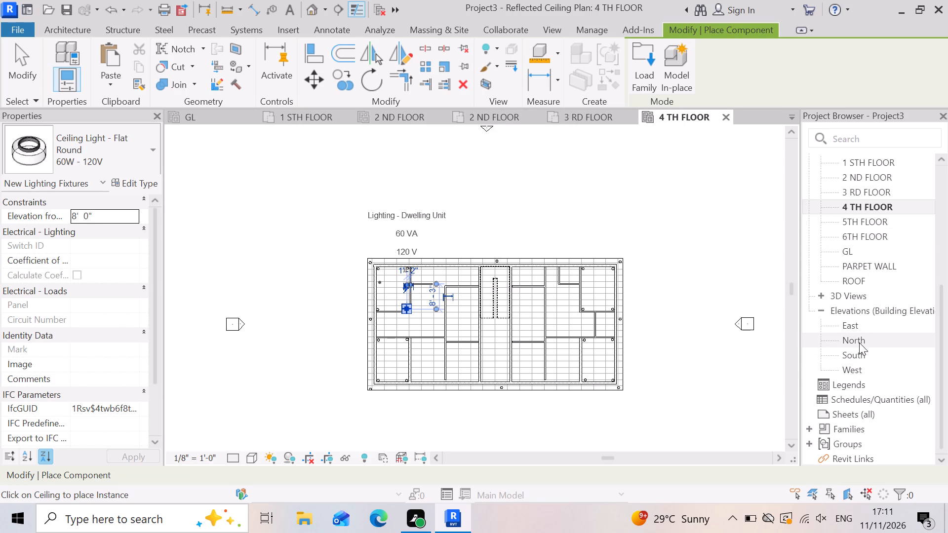
double_click(859, 343)
scroll(575, 327, down, 4)
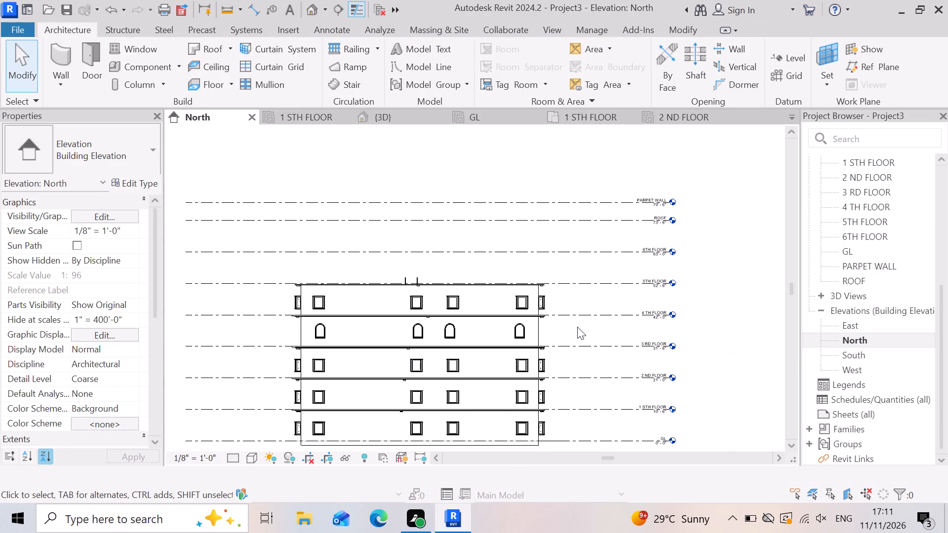
scroll(525, 311, up, 6)
scroll(564, 325, up, 5)
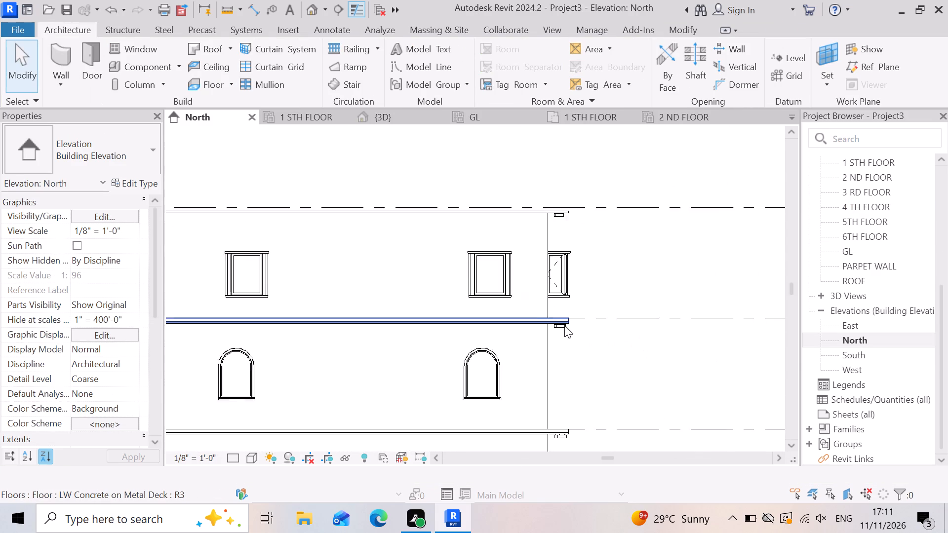
scroll(564, 325, up, 18)
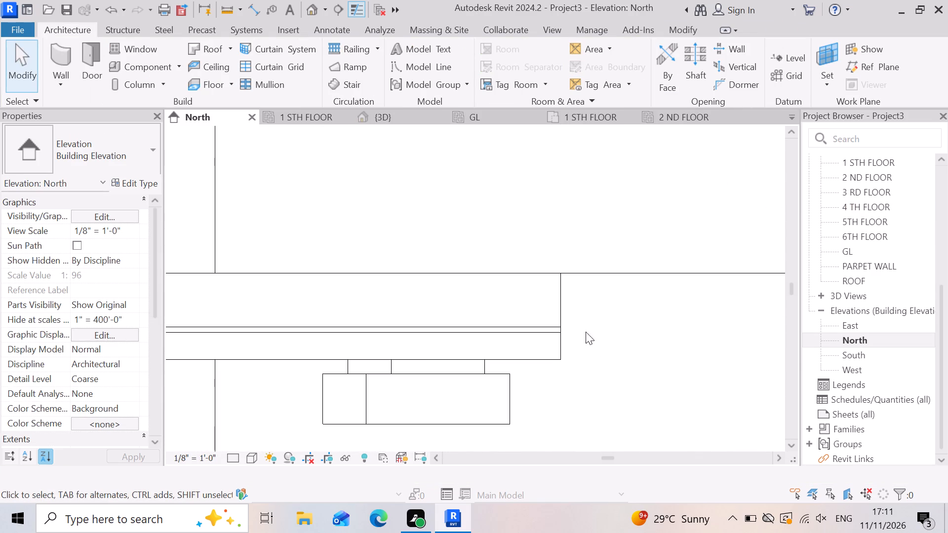
click(559, 307)
scroll(593, 337, down, 2)
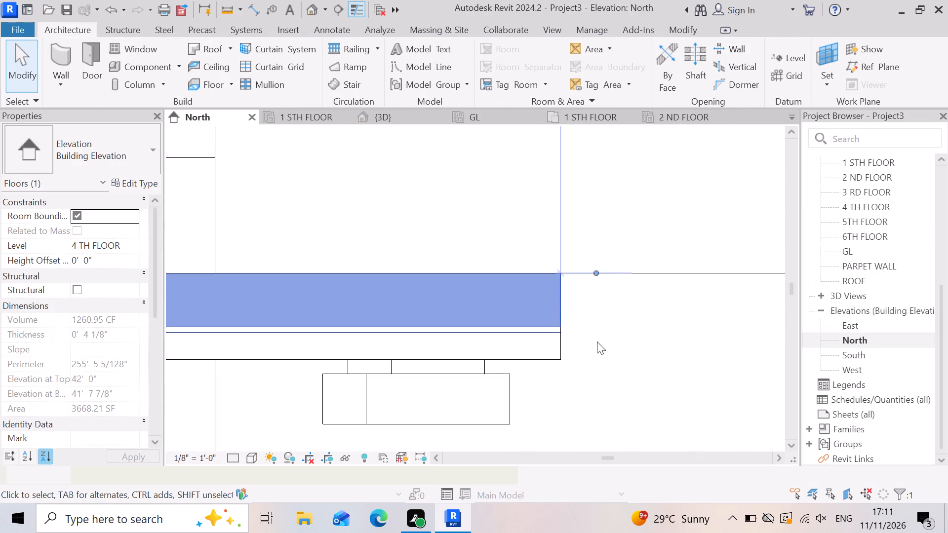
scroll(597, 342, down, 9)
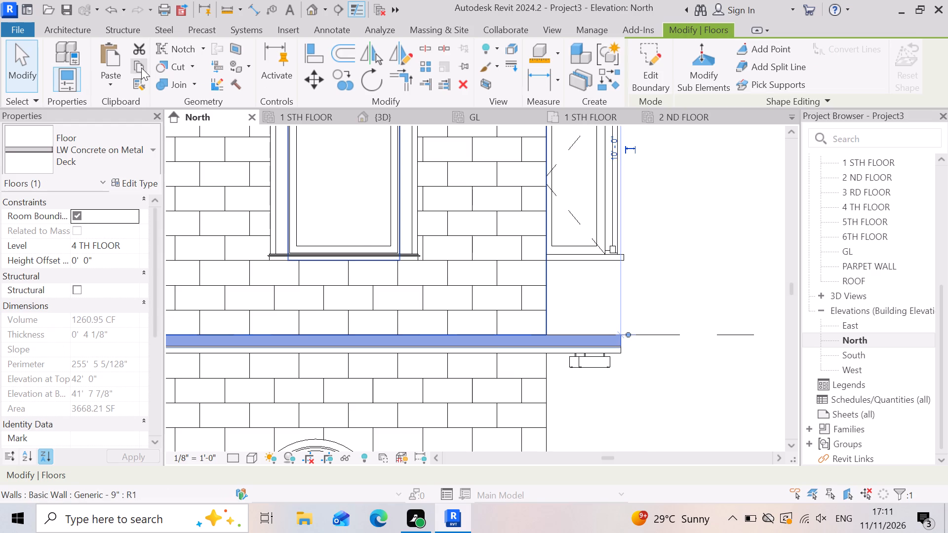
click(141, 68)
click(111, 84)
click(163, 131)
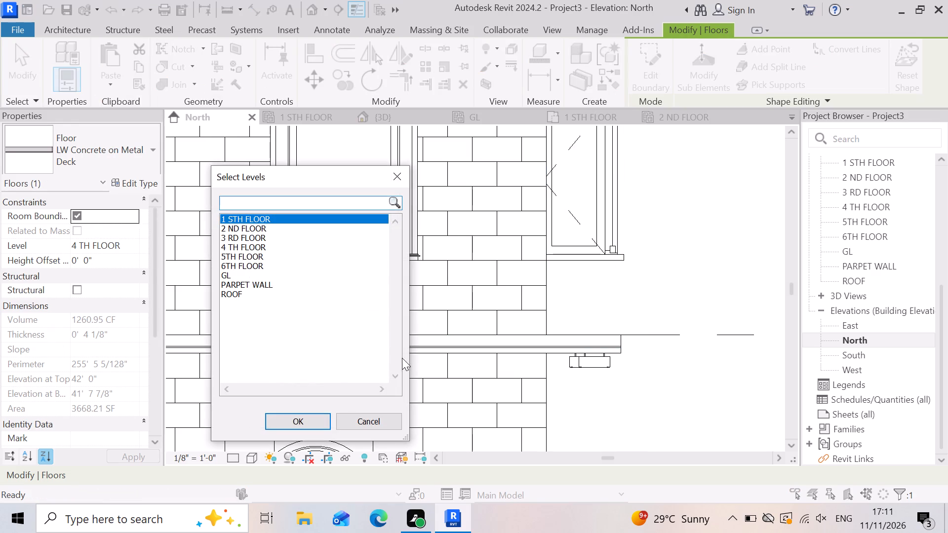
click(250, 255)
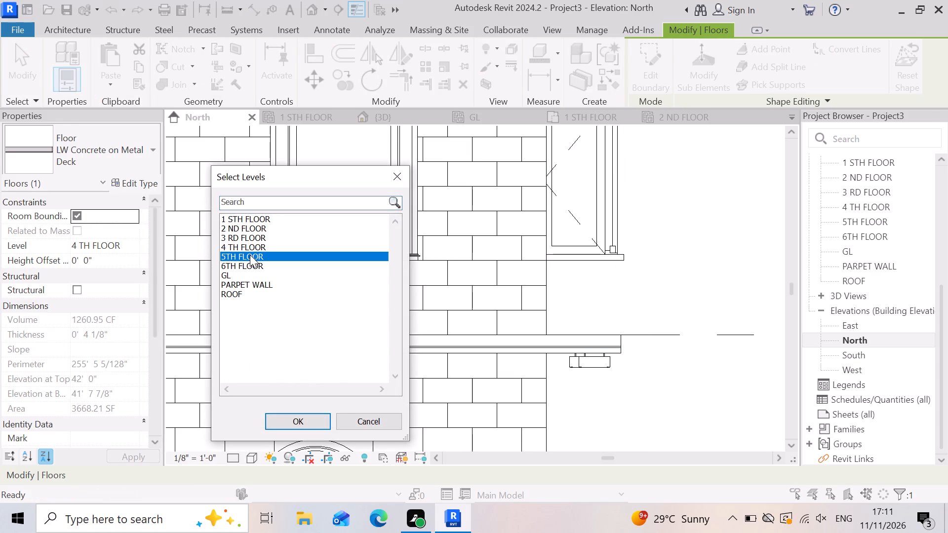
click(298, 423)
scroll(530, 316, down, 12)
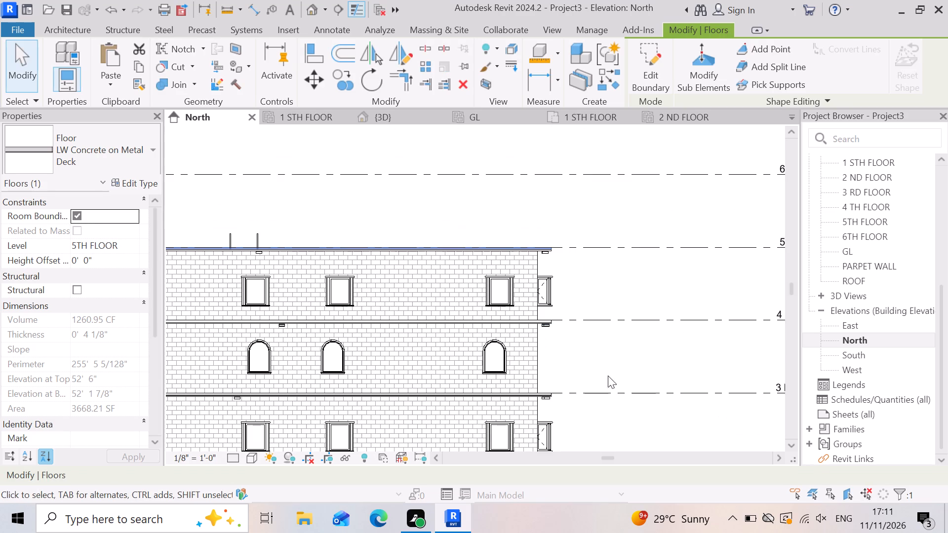
Examine the fourth storey's north-facing windows in the elevation and compare them with those of the storeys below.
scroll(546, 288, up, 2)
scroll(630, 324, down, 7)
scroll(468, 321, up, 3)
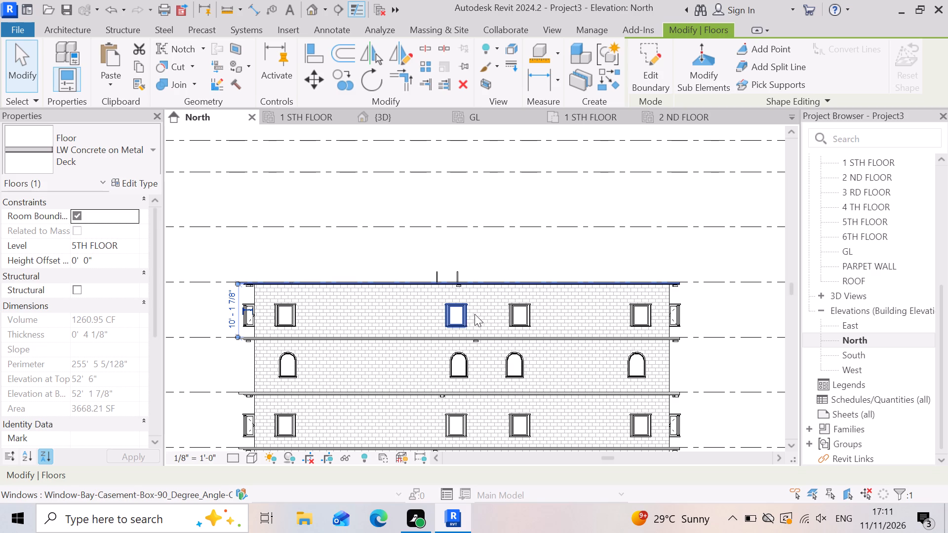
scroll(585, 335, up, 3)
scroll(482, 312, down, 3)
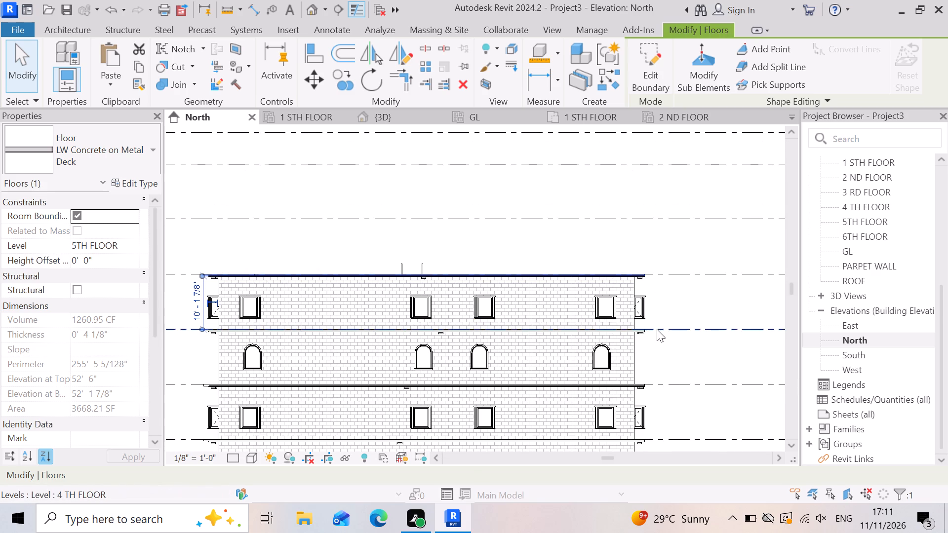
scroll(659, 326, up, 3)
click(689, 310)
scroll(689, 310, down, 3)
drag(689, 310, 449, 307)
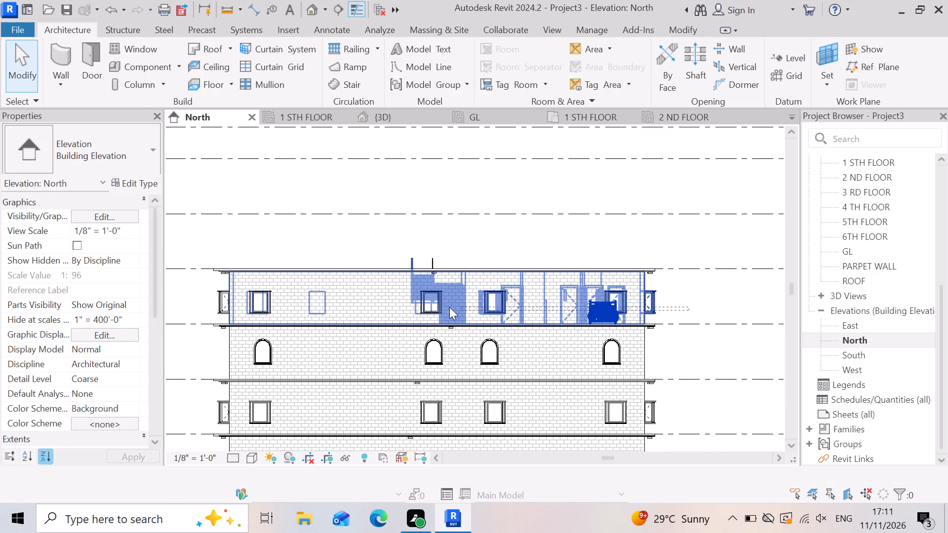
drag(449, 307, 435, 307)
click(435, 307)
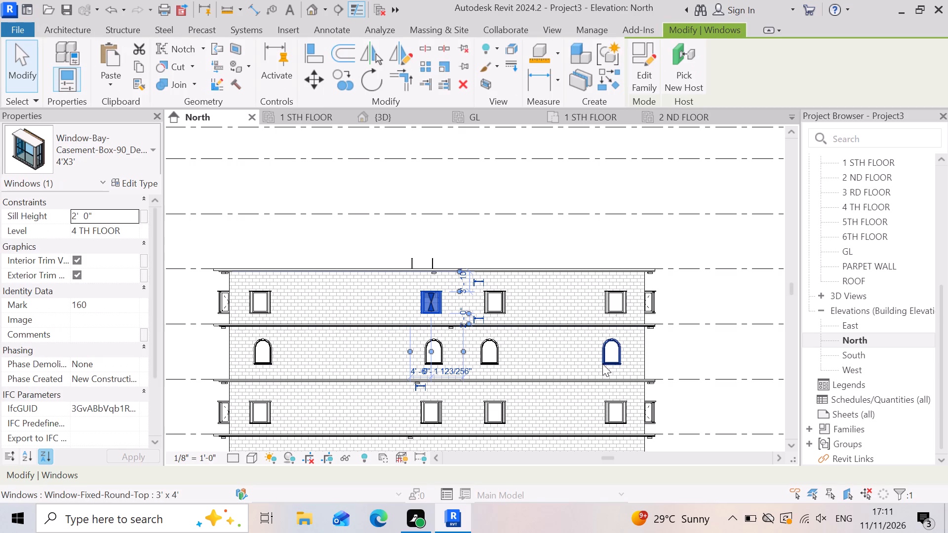
scroll(465, 342, down, 3)
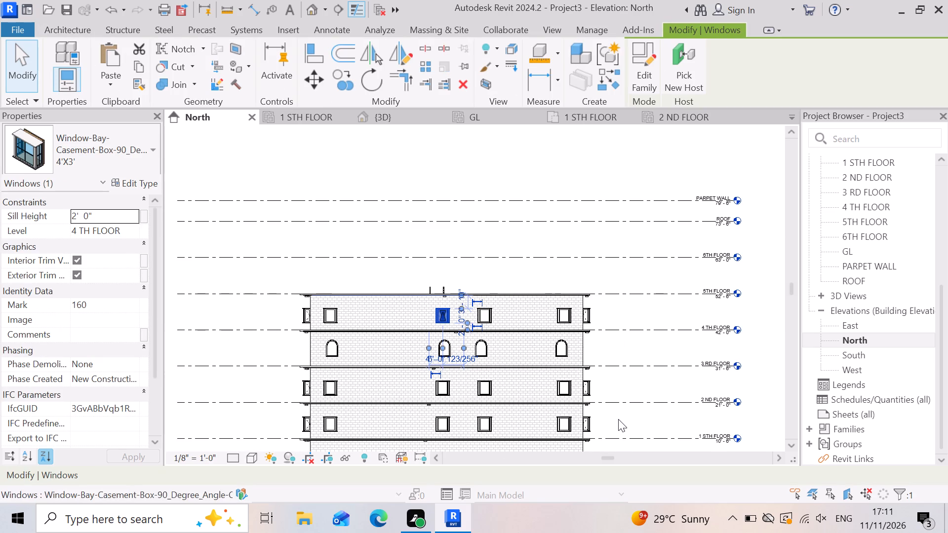
scroll(609, 320, up, 5)
scroll(415, 357, up, 2)
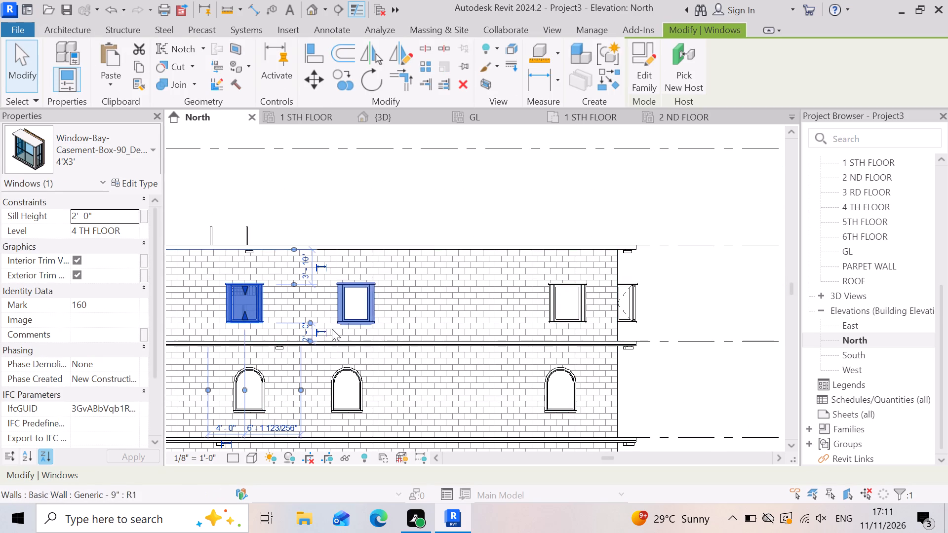
scroll(495, 340, down, 6)
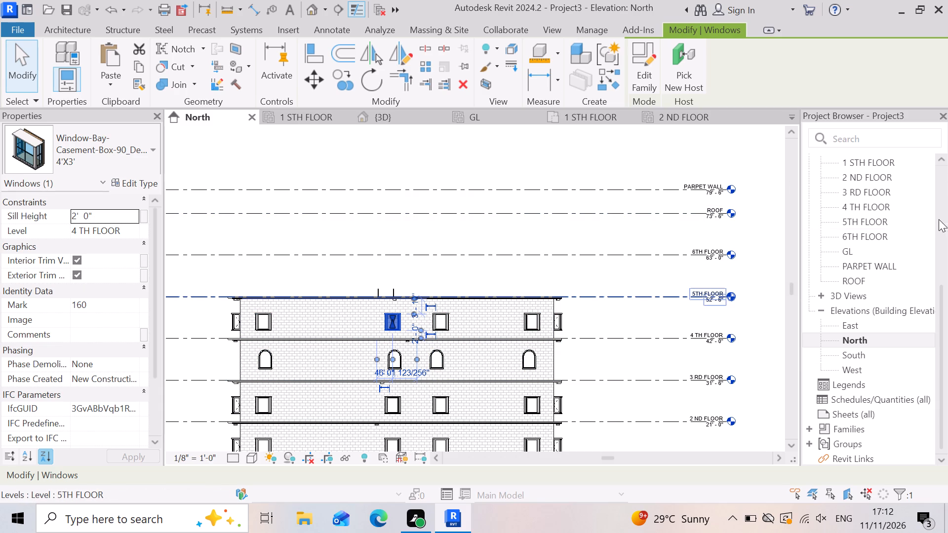
In the 4 TH FLOOR floor plan, delete the bay window from the southwest room's south wall.
double_click(883, 205)
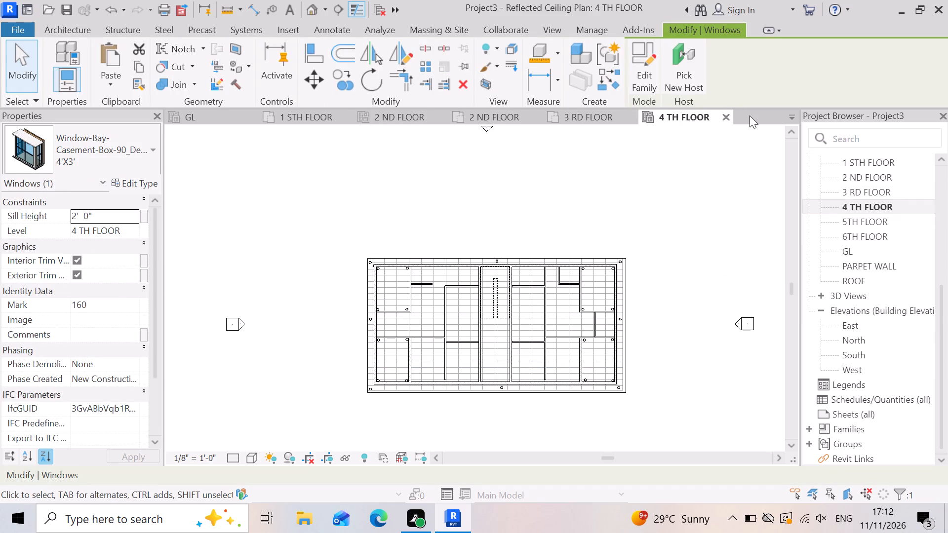
click(726, 115)
scroll(631, 226, down, 2)
scroll(873, 244, up, 2)
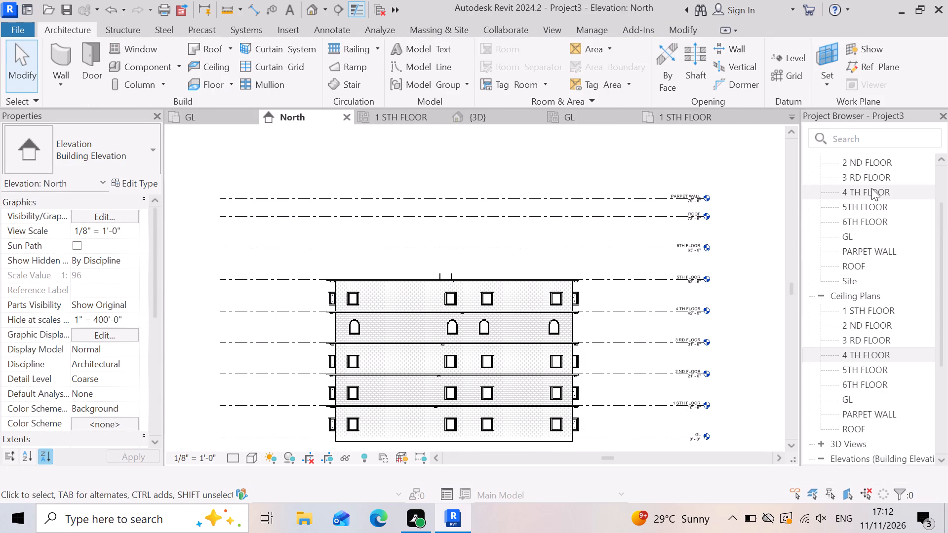
double_click(871, 188)
scroll(384, 299, up, 3)
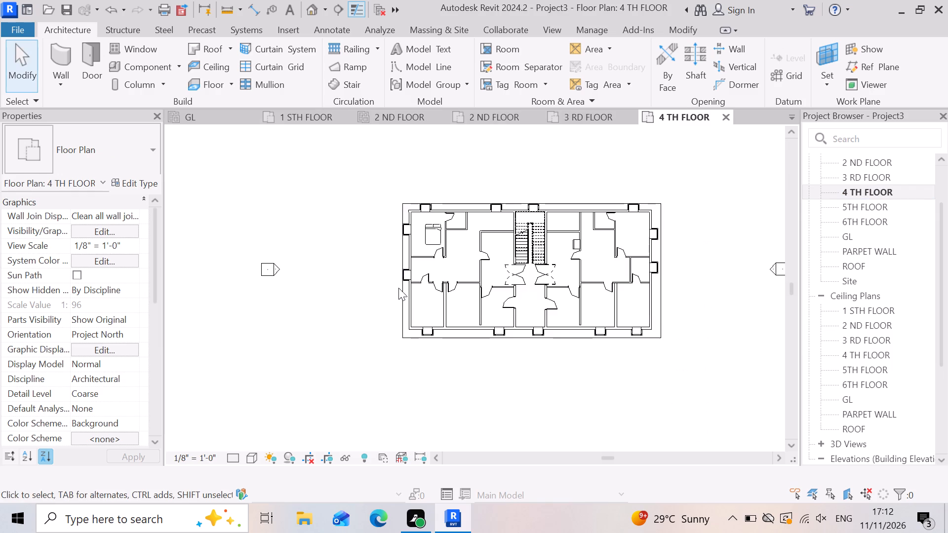
scroll(444, 334, up, 9)
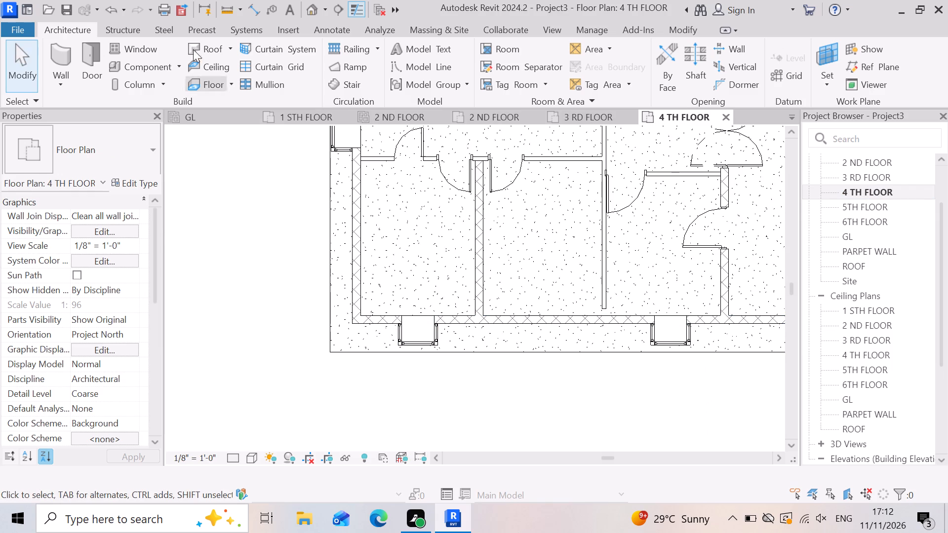
scroll(434, 356, up, 5)
click(402, 333)
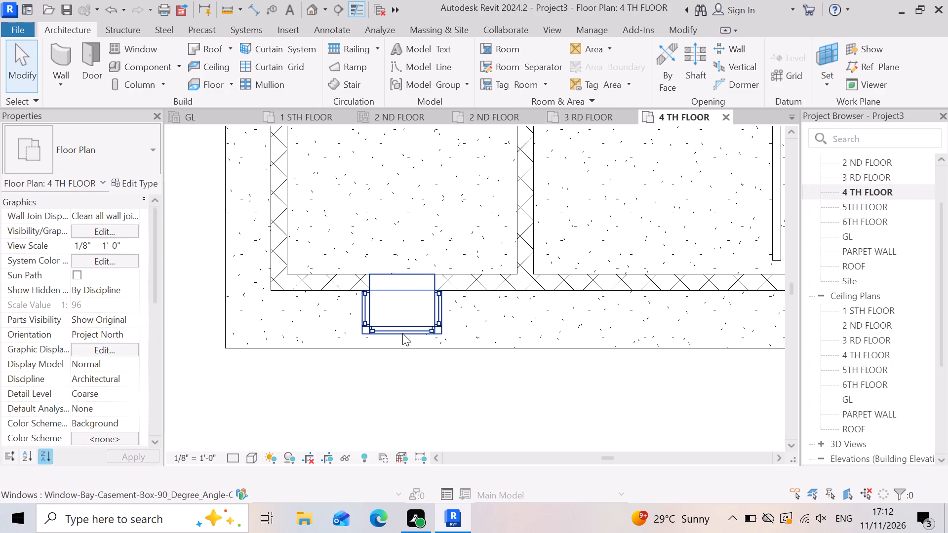
key(Delete)
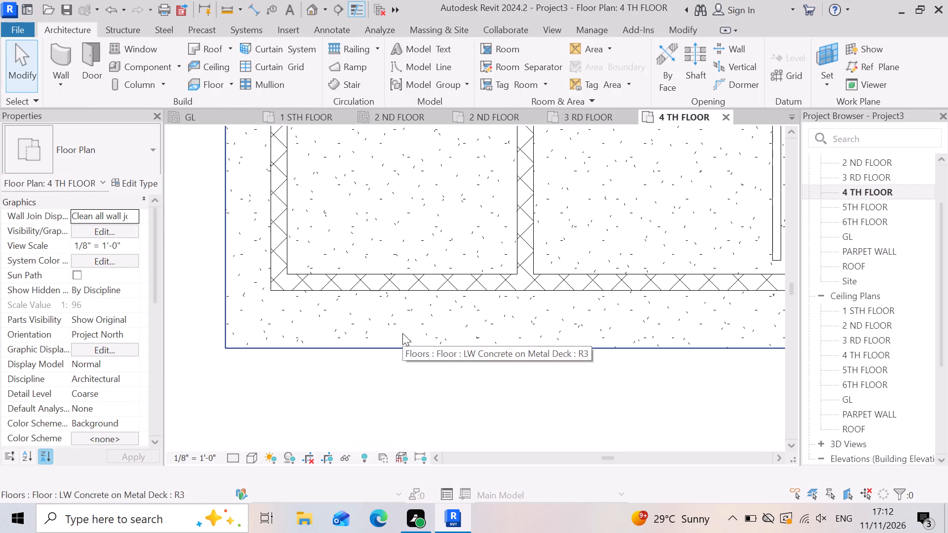
Place a 3' x 4' Window-Fixed-Round-Top in the southwest room's south wall, about 4'-6" from the west wall.
click(133, 53)
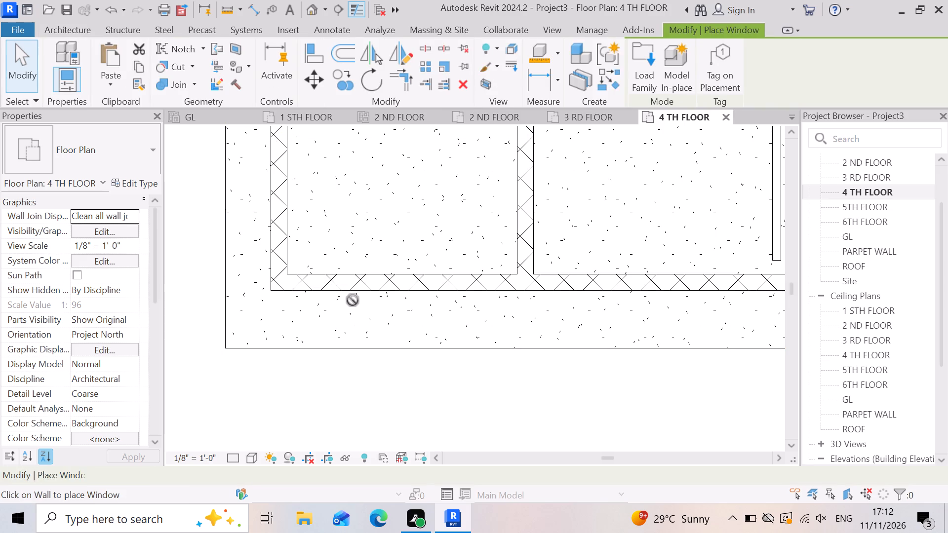
click(379, 290)
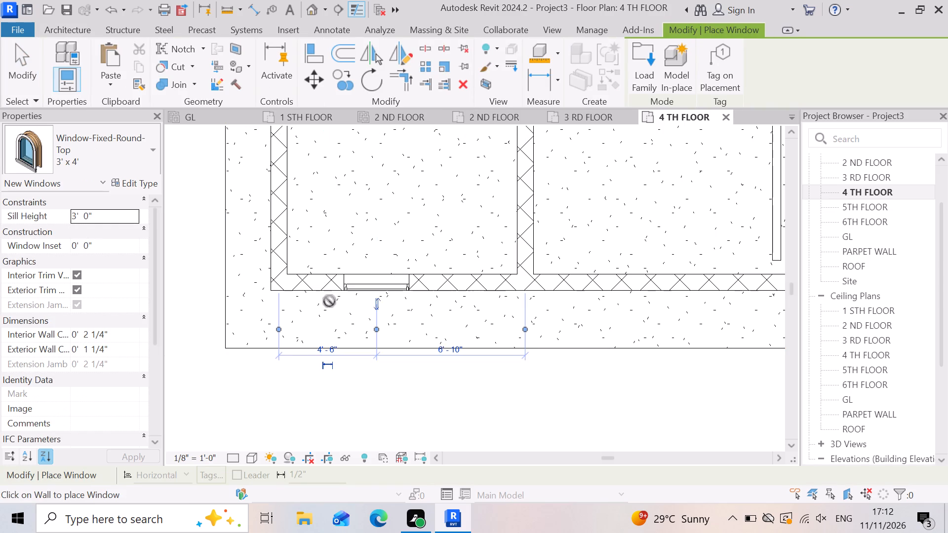
scroll(299, 300, down, 3)
scroll(362, 320, down, 4)
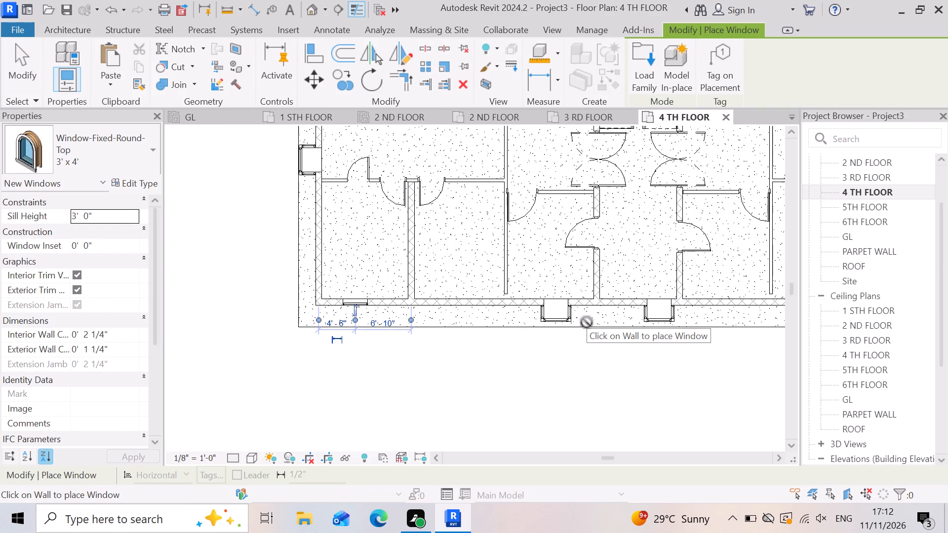
scroll(587, 322, up, 3)
key(Escape)
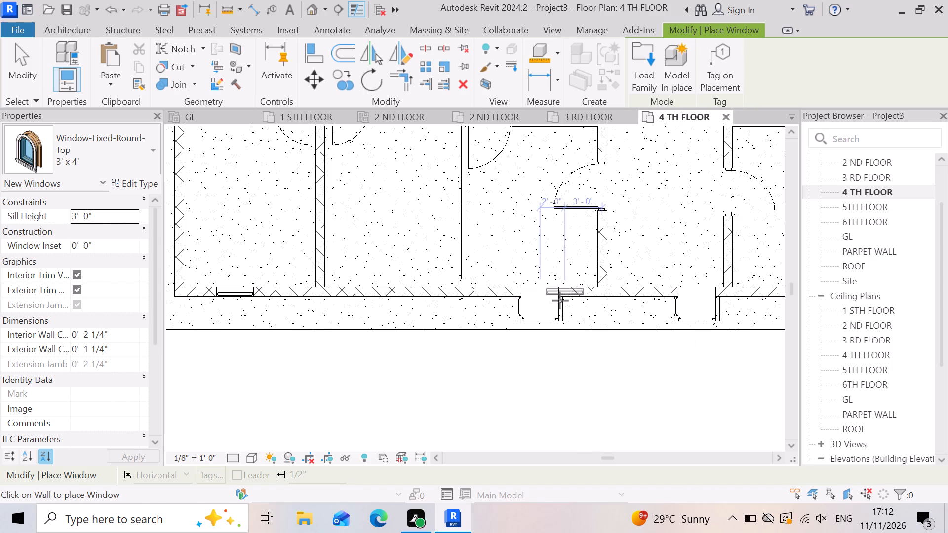
Replace the south-wall bay window just west of the central room with a 3' x 4' Window-Fixed-Round-Top, about 7'-0" from the central room's west wall.
key(Escape)
click(549, 327)
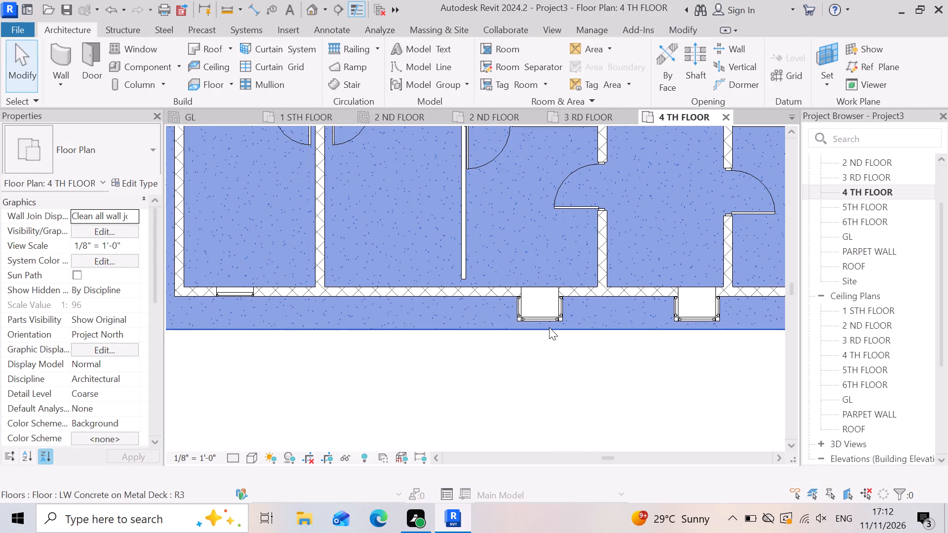
key(Escape)
click(540, 320)
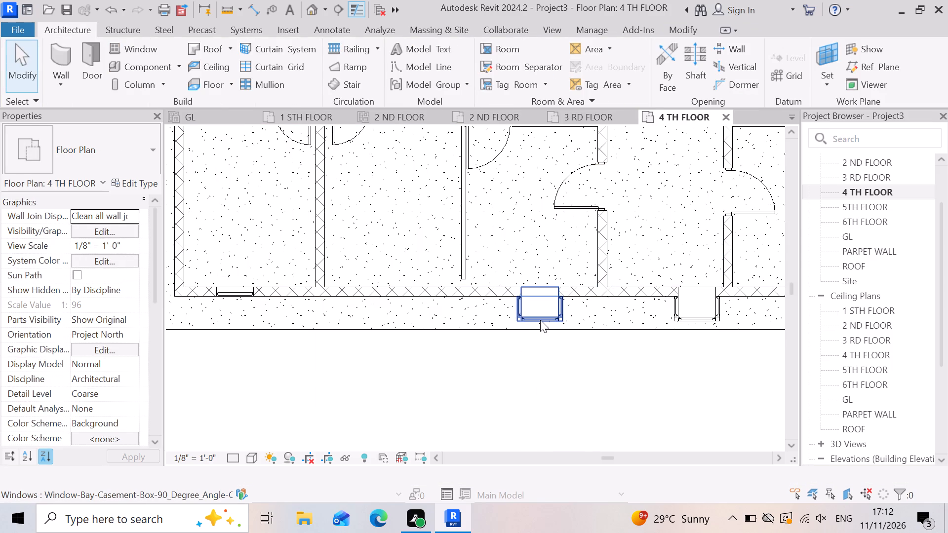
key(Delete)
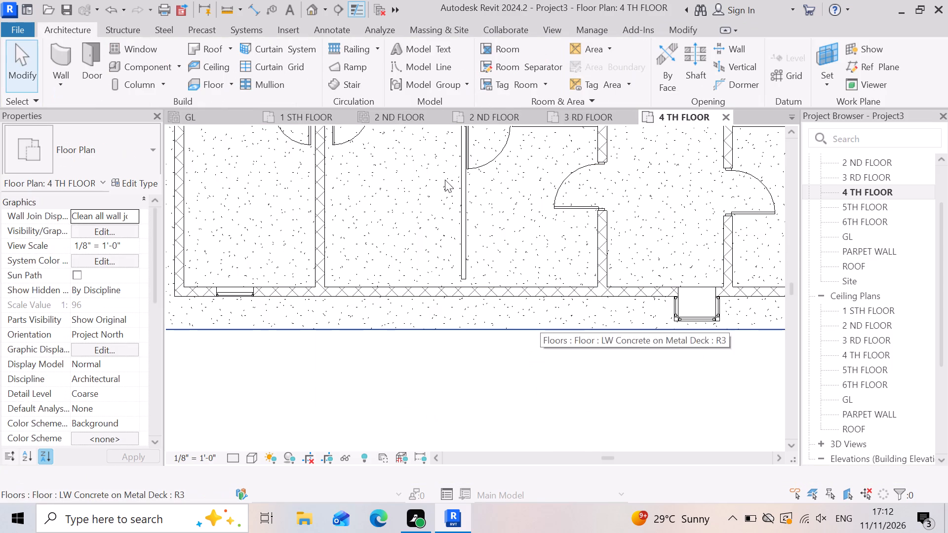
click(128, 53)
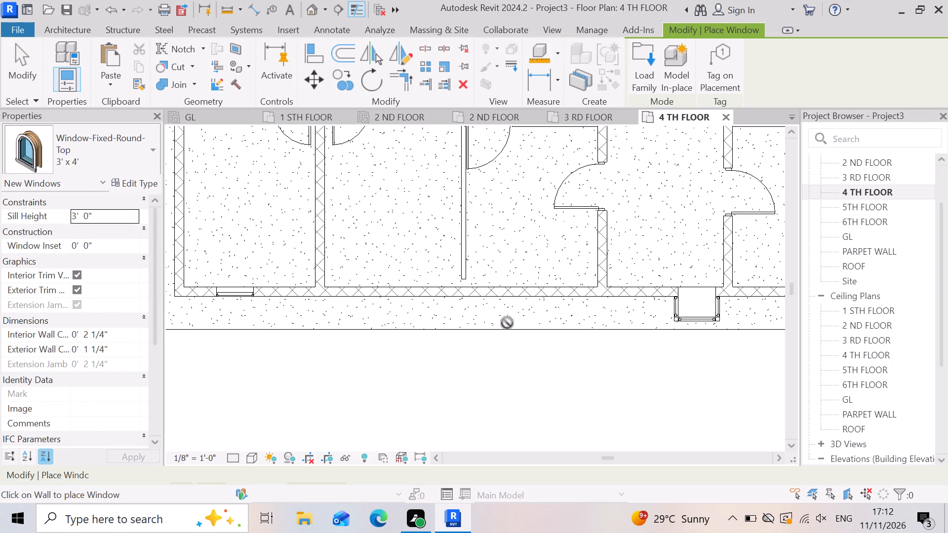
click(517, 298)
scroll(451, 347, down, 2)
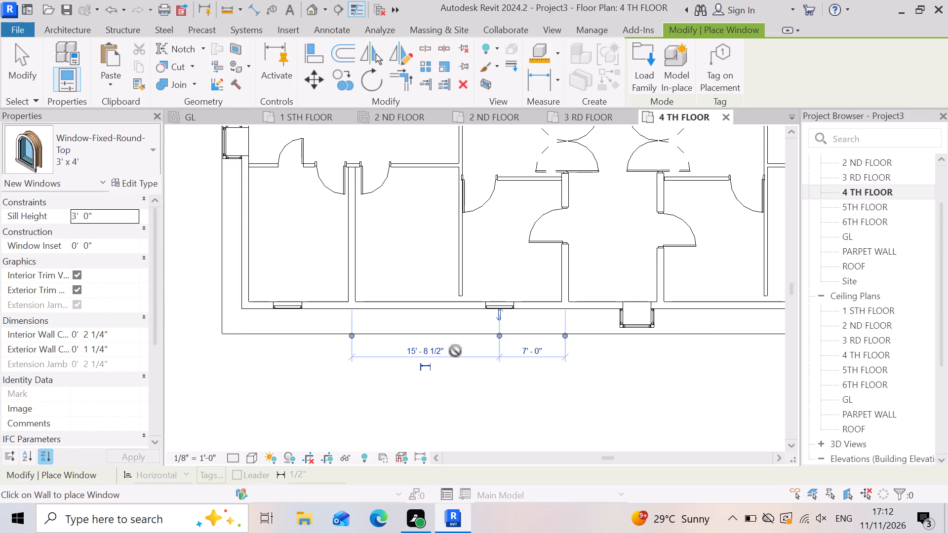
key(Escape)
scroll(652, 335, up, 2)
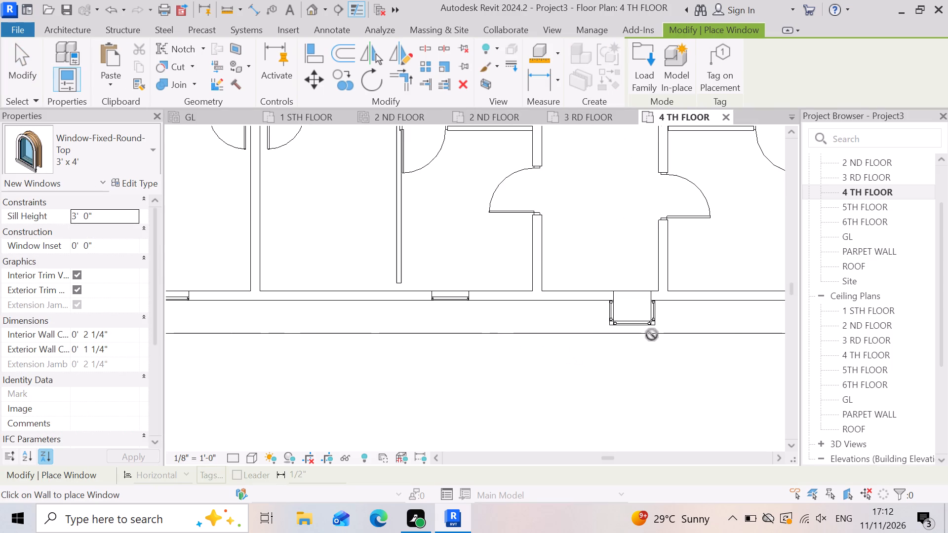
key(Escape)
Replace the bay window in the central room's south wall with a 3' x 4' Window-Fixed-Round-Top, about 4'-0" from the room's east wall.
click(638, 323)
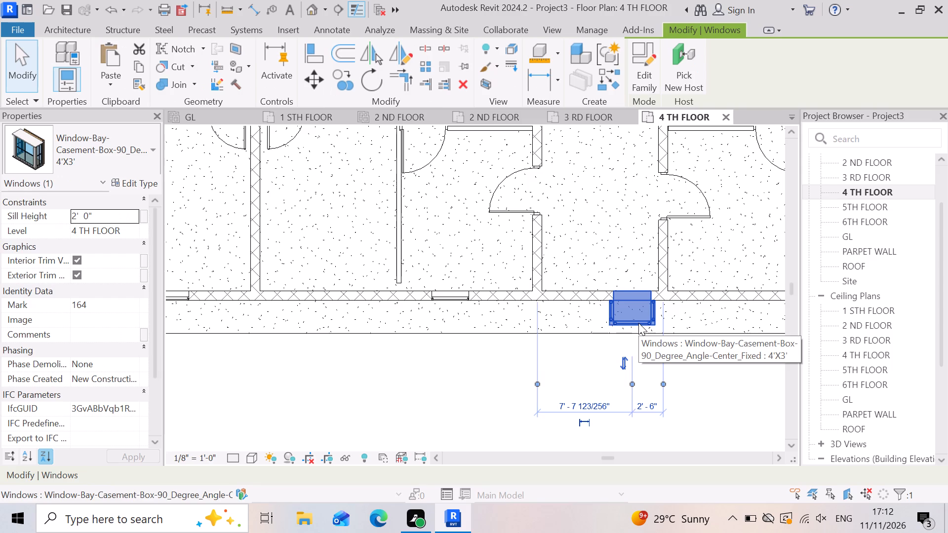
key(Delete)
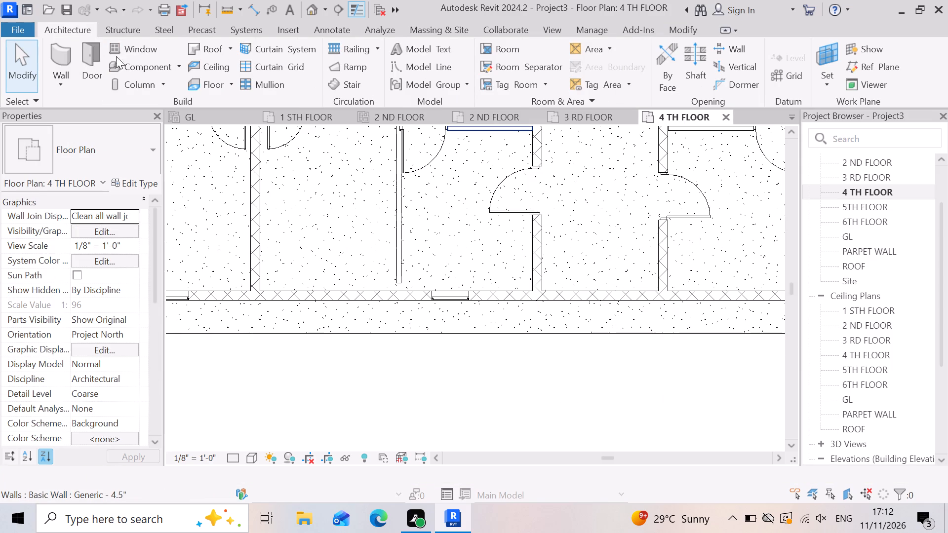
click(138, 49)
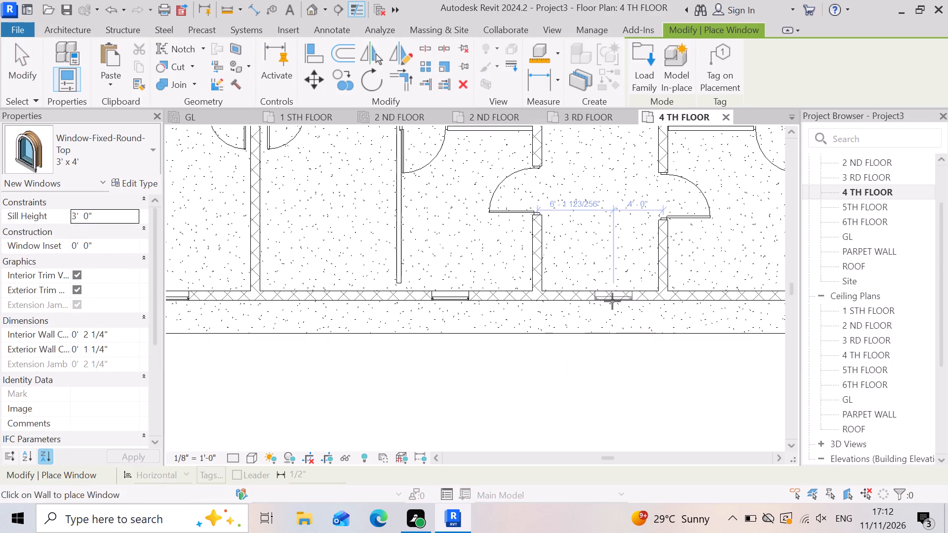
click(612, 301)
scroll(418, 333, down, 7)
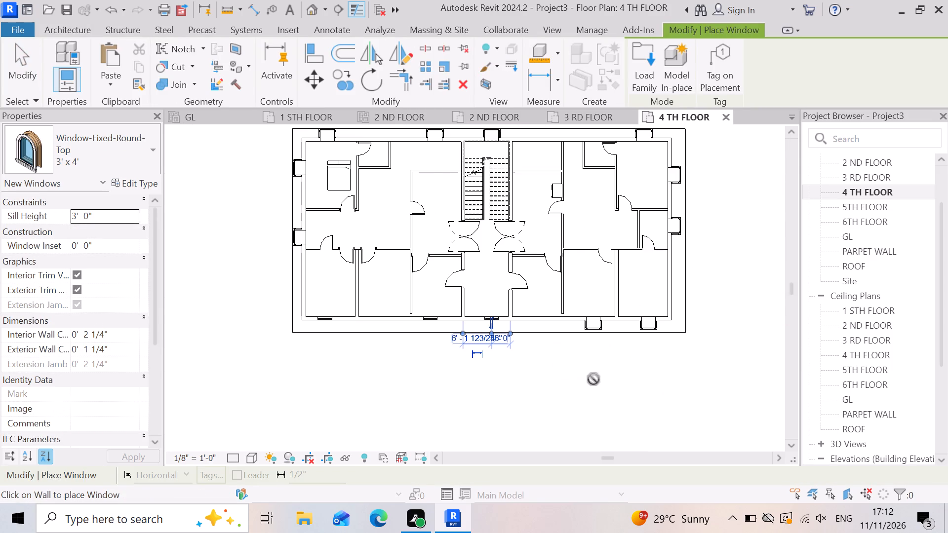
key(Escape)
scroll(617, 340, up, 2)
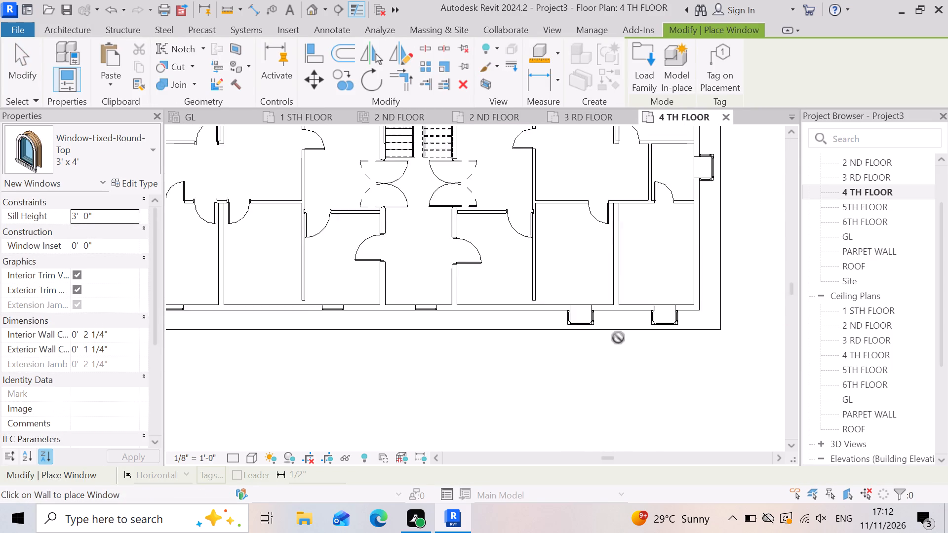
scroll(618, 338, up, 3)
key(Escape)
Replace the first south-wall bay window east of the central room with a 3' x 4' Window-Fixed-Round-Top, about 7'-6" from the southeast room's west wall.
click(581, 319)
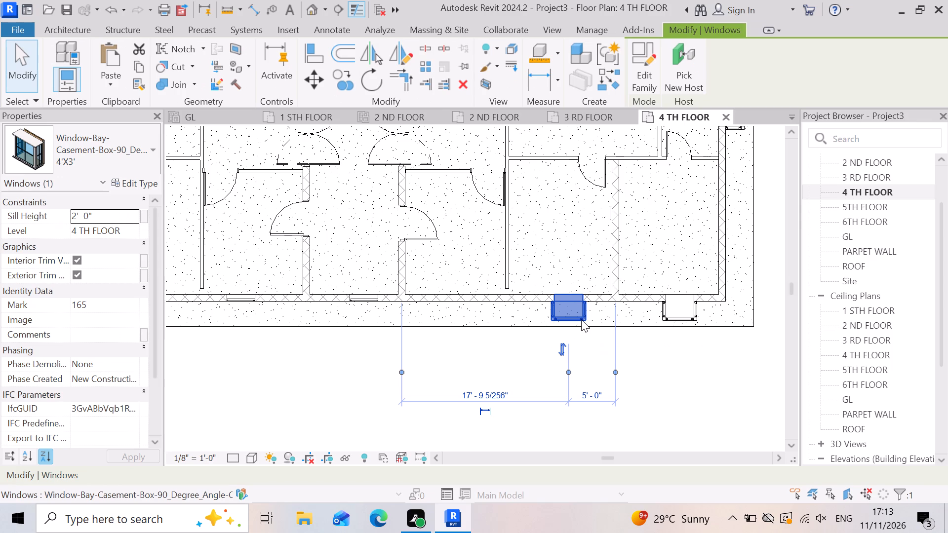
key(Delete)
click(121, 43)
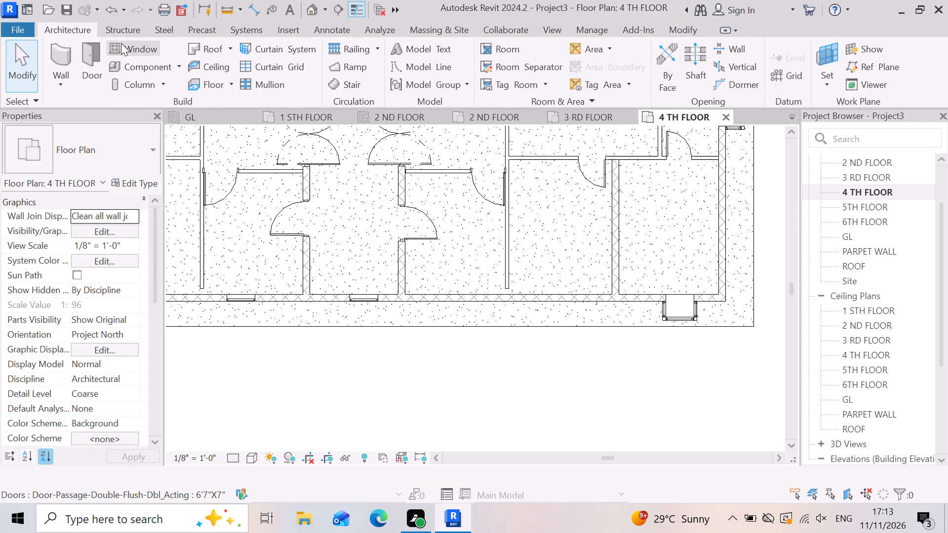
click(547, 303)
scroll(547, 362, down, 1)
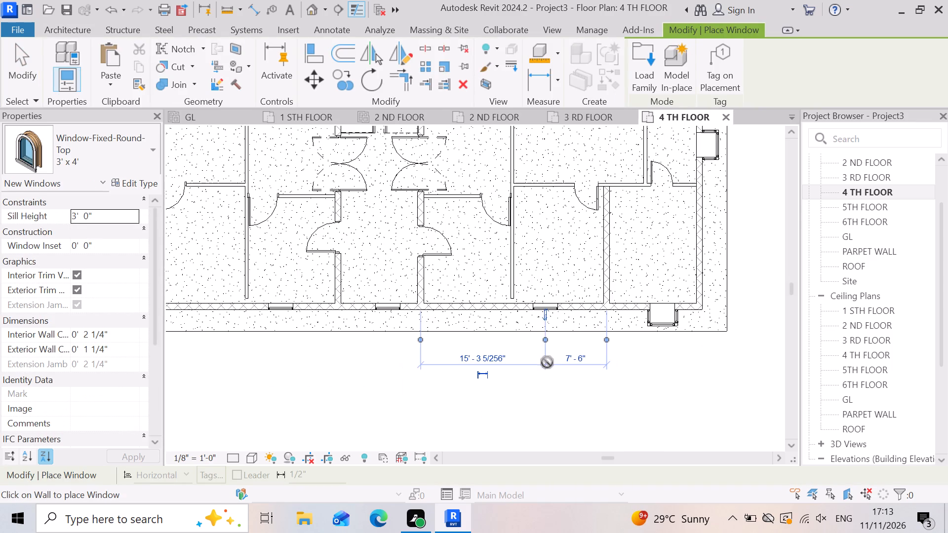
key(Escape)
scroll(511, 294, up, 3)
key(Escape)
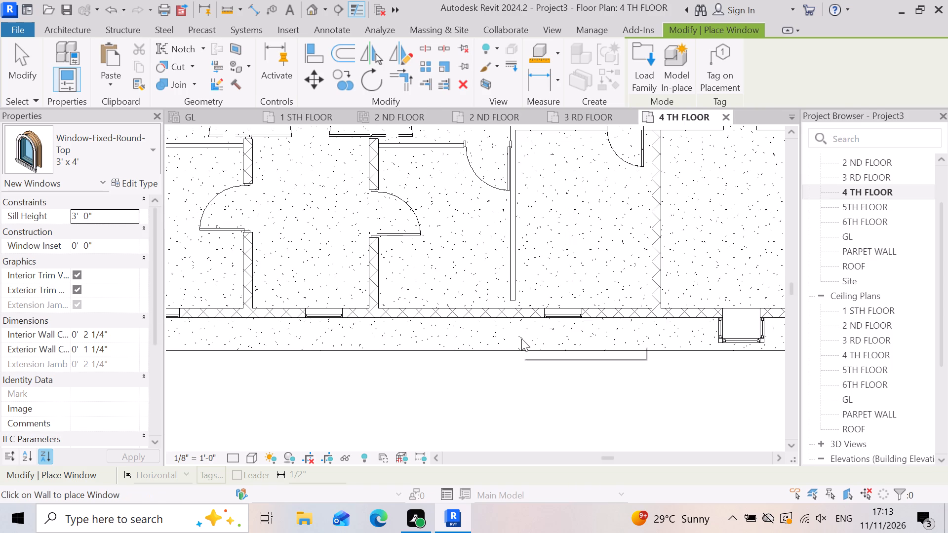
Extend the Generic - 4.5" partition east of the central room southward until its free end meets the south exterior wall.
scroll(503, 311, up, 3)
click(520, 296)
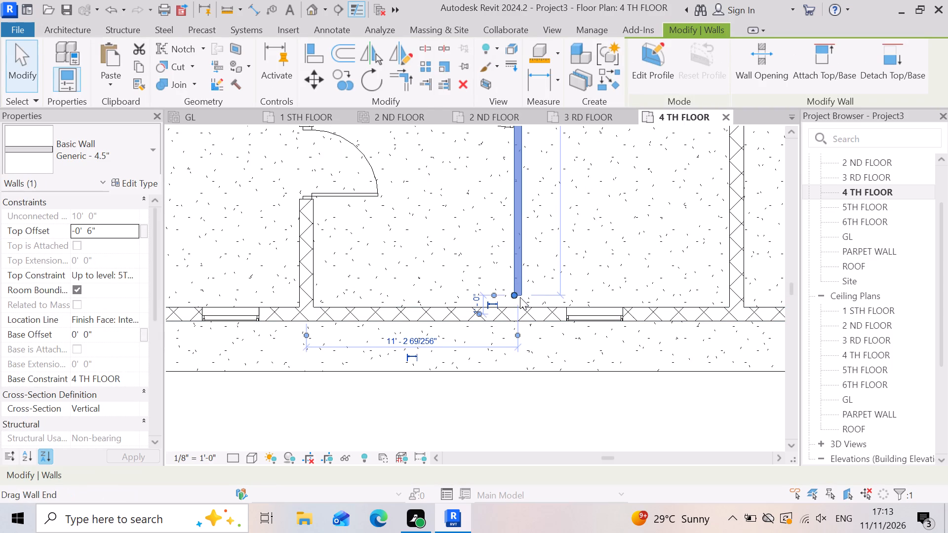
drag(513, 296, 515, 303)
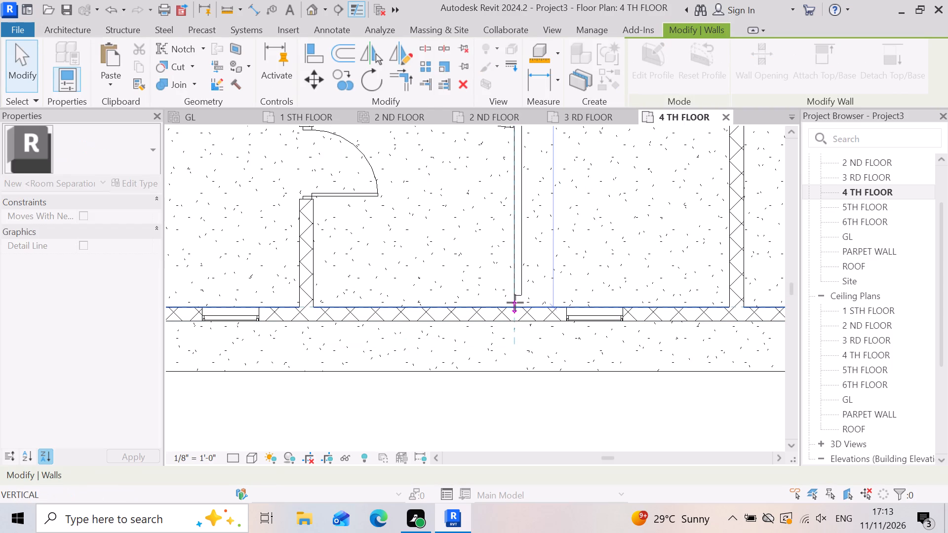
drag(515, 303, 515, 305)
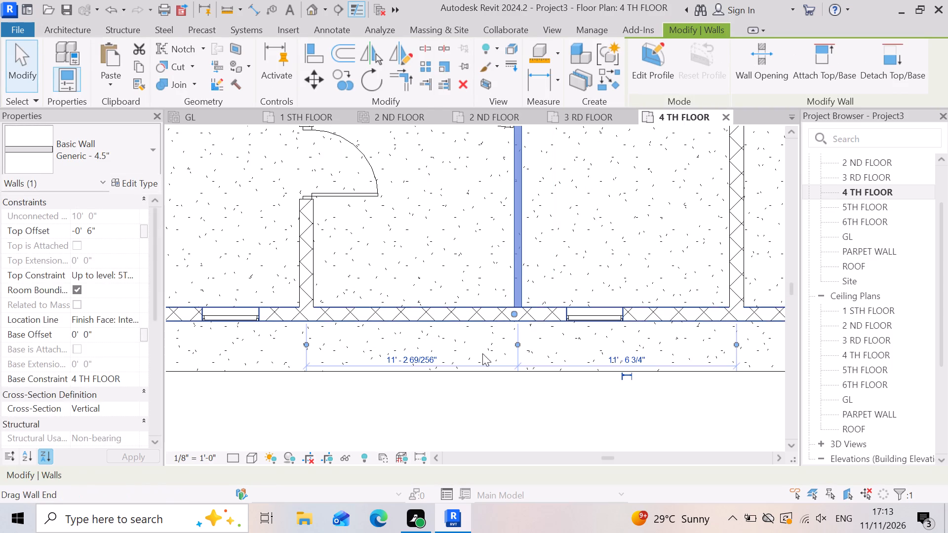
key(Escape)
Replace the bay window in the southeast room's south wall with a 3' x 4' Window-Fixed-Round-Top, about 3'-6" from the east exterior wall.
scroll(482, 367, down, 3)
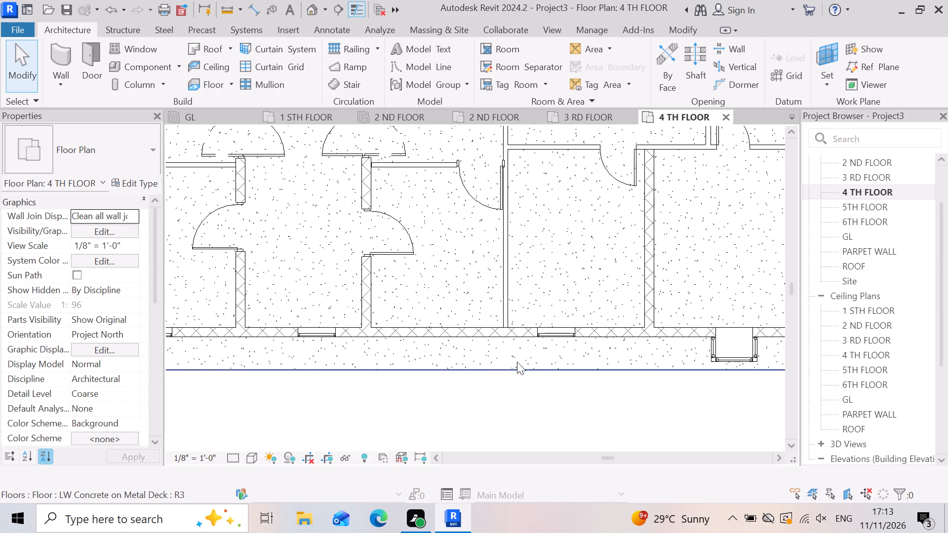
scroll(507, 358, down, 3)
scroll(715, 364, up, 3)
click(641, 361)
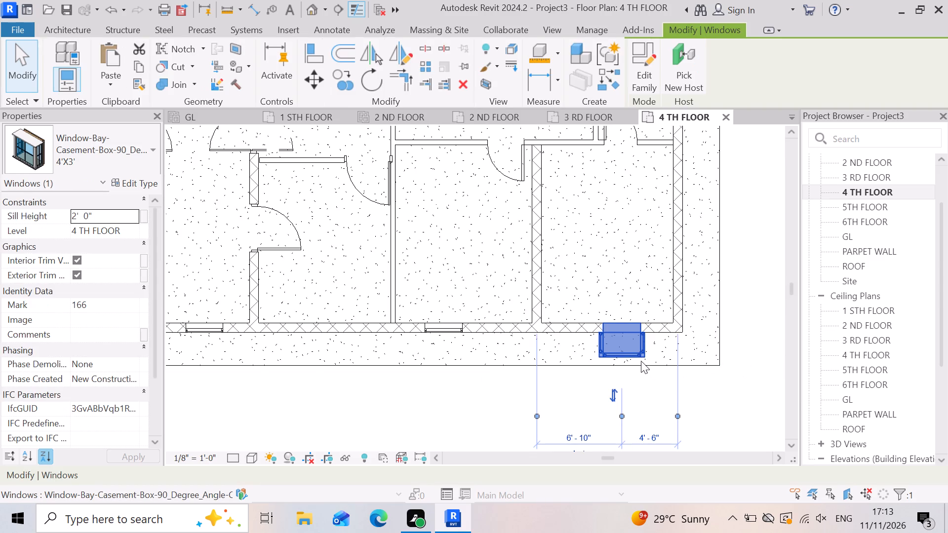
key(Delete)
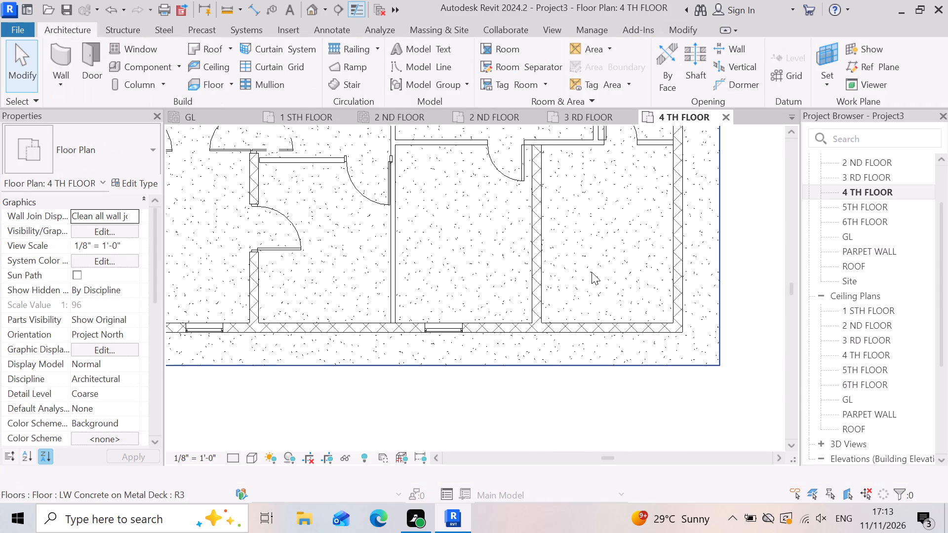
click(122, 48)
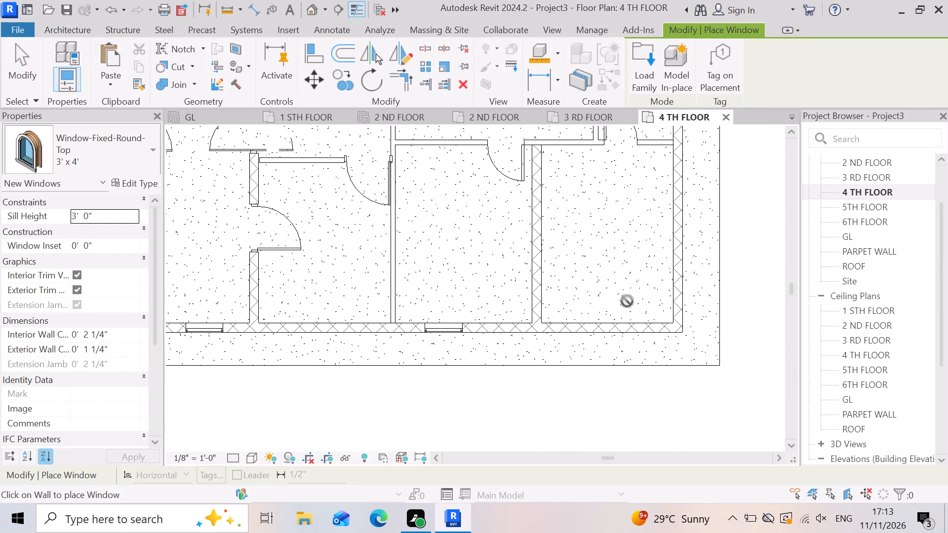
click(634, 338)
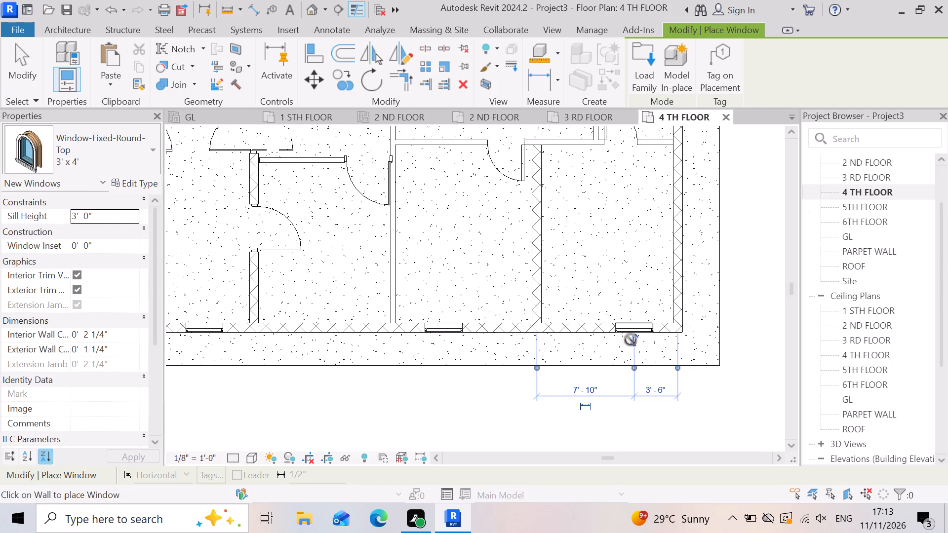
scroll(646, 361, down, 7)
scroll(699, 249, up, 7)
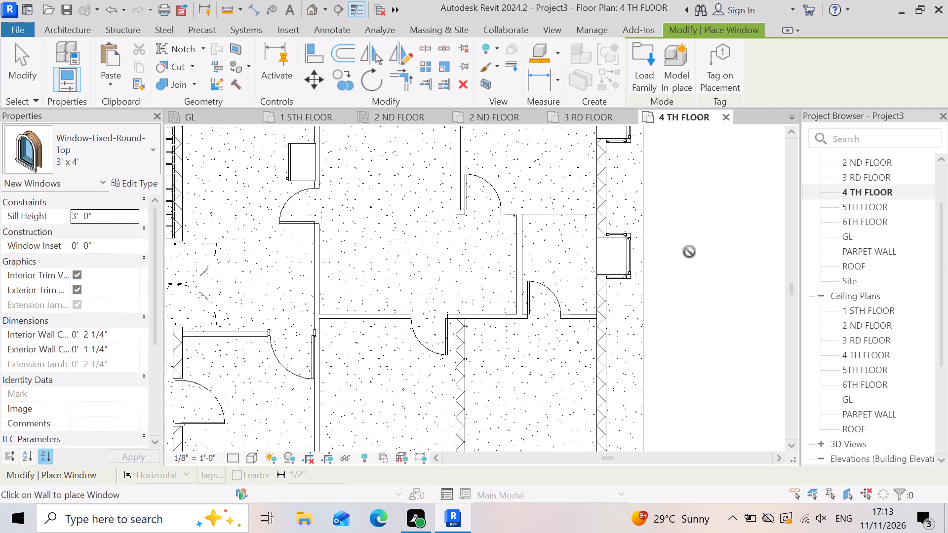
key(Escape)
key(Escape)
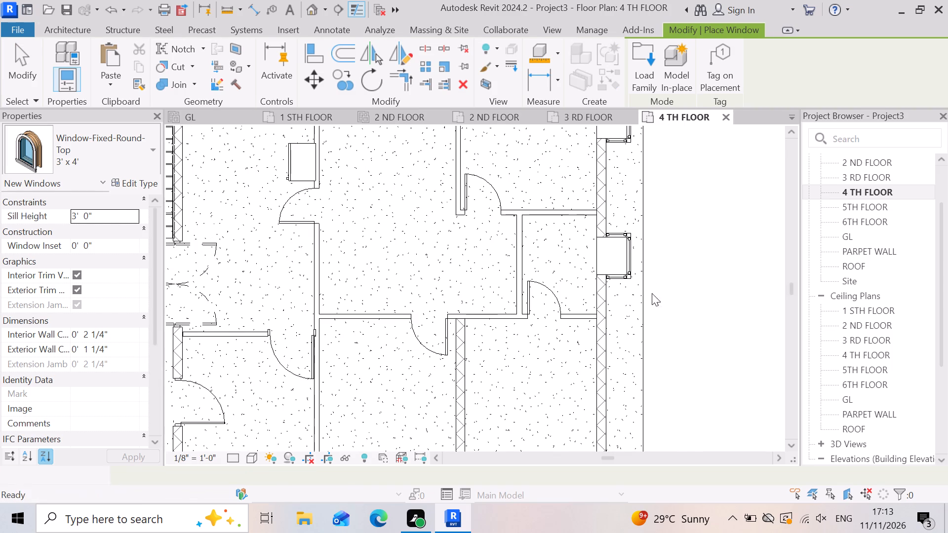
Replace the small east room's bay window with a 3' x 4' Window-Fixed-Round-Top centred in its exterior wall, about 4'-2 1/4" from each side wall.
click(619, 274)
key(Delete)
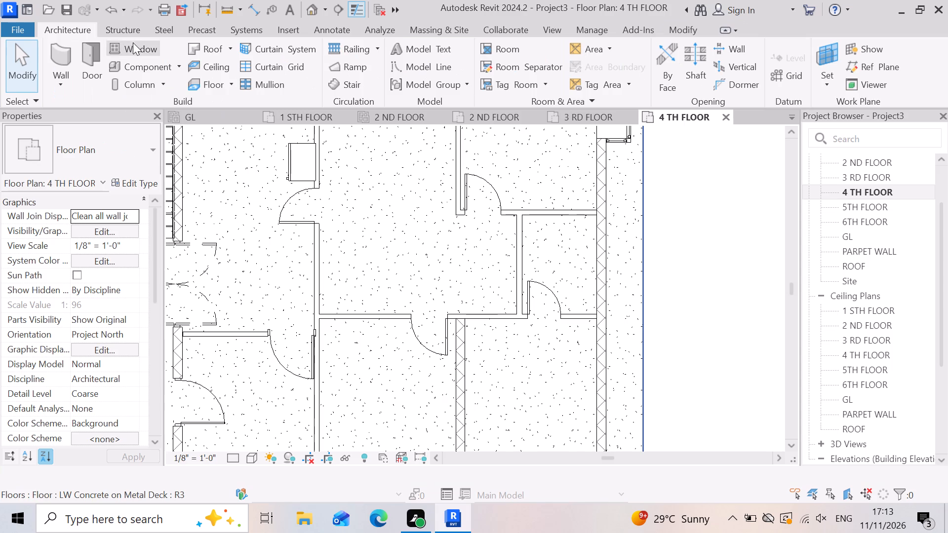
click(133, 46)
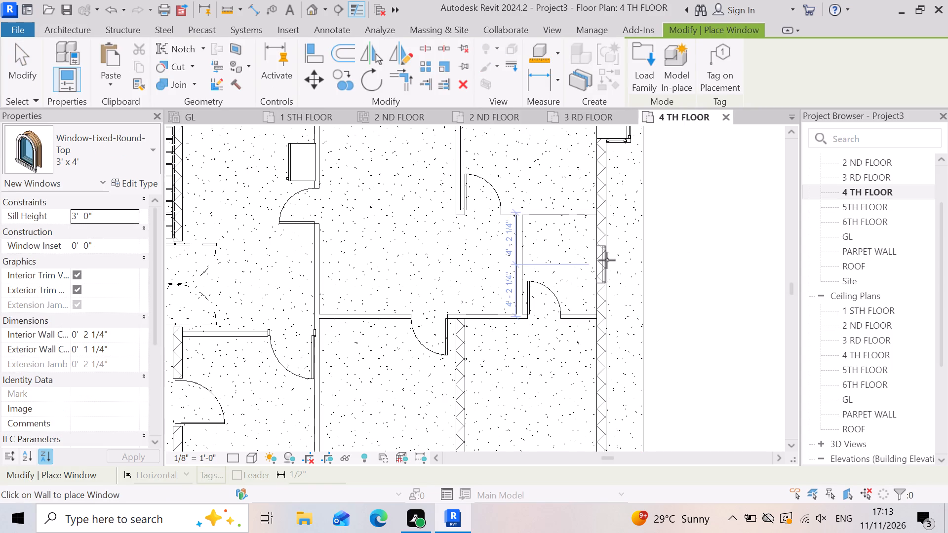
click(607, 260)
scroll(592, 257, down, 4)
scroll(632, 331, down, 2)
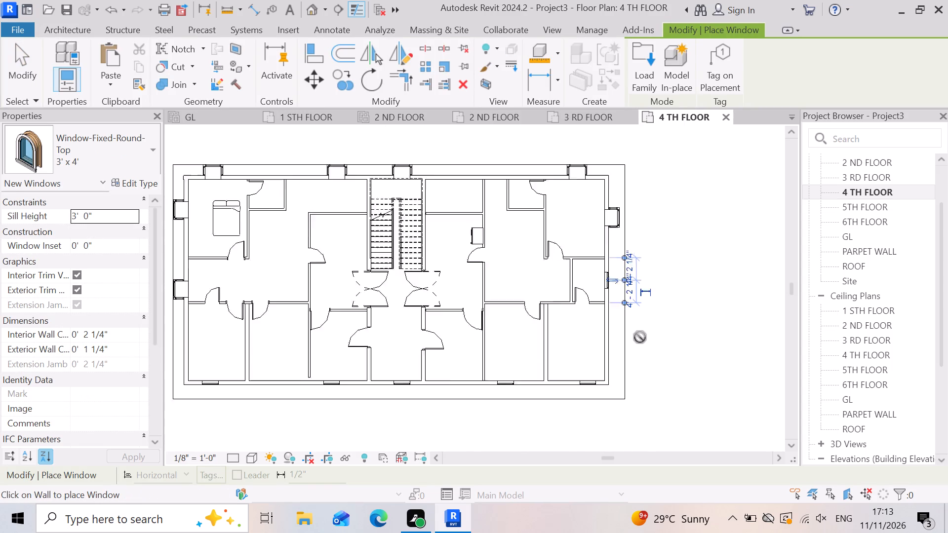
scroll(640, 337, down, 1)
key(Escape)
scroll(648, 214, up, 3)
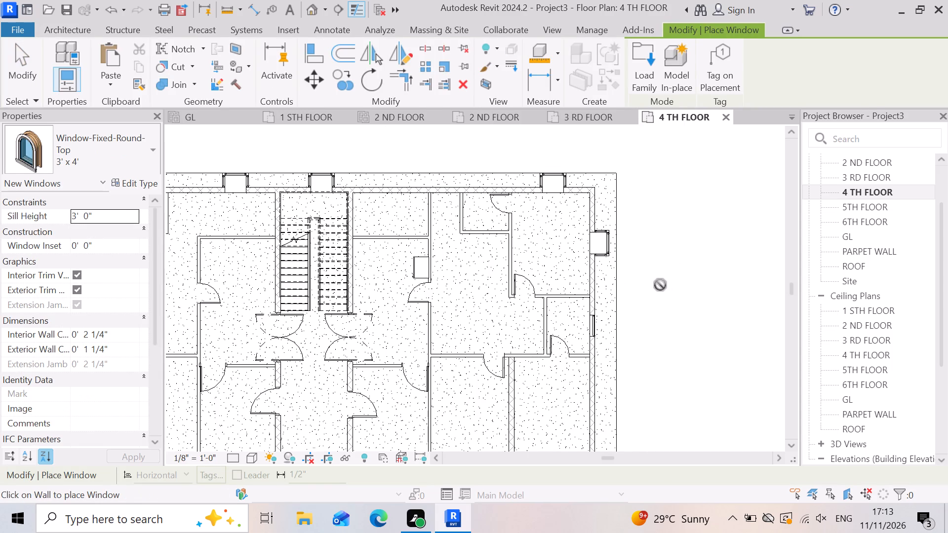
key(Escape)
Replace the bay window in the northeast room's east wall with a 3' x 4' Window-Fixed-Round-Top, about 6'-6" from the north exterior wall.
scroll(602, 240, up, 3)
click(615, 263)
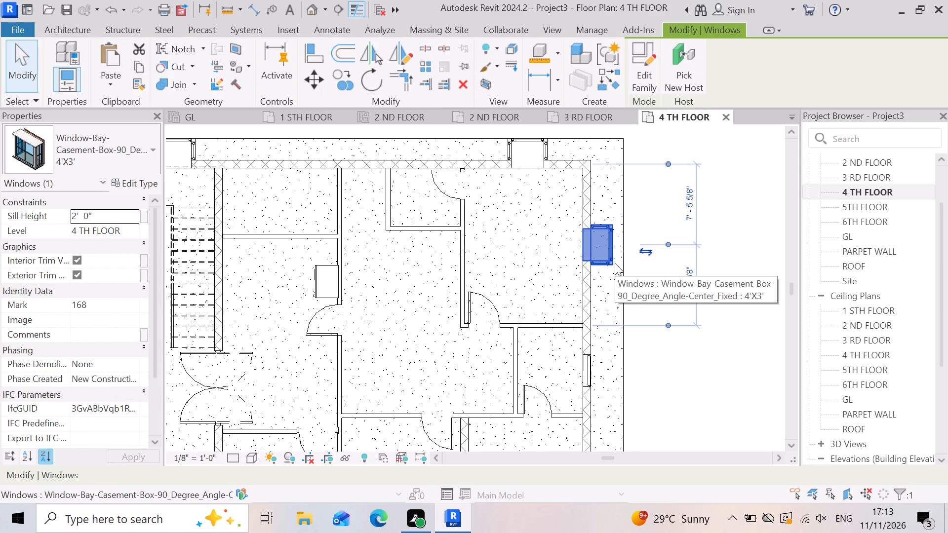
key(Delete)
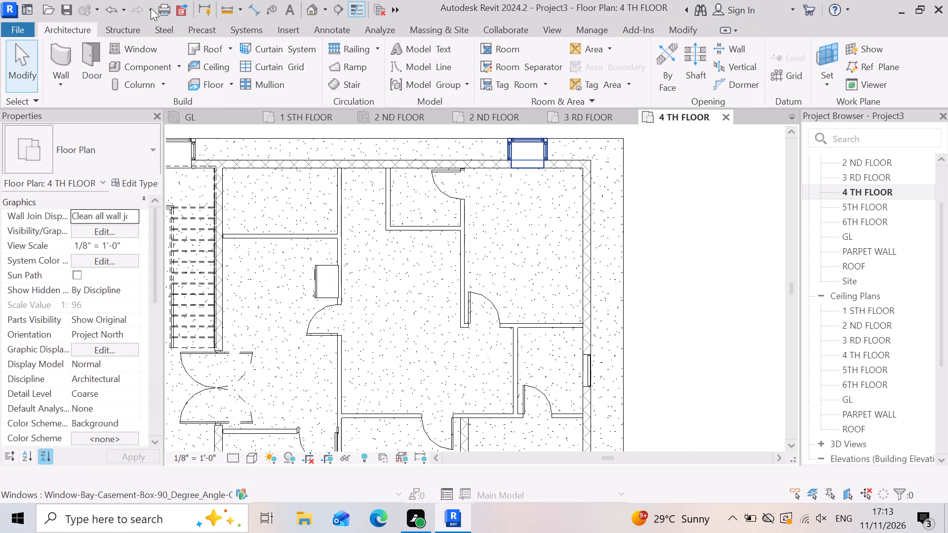
drag(164, 65, 169, 65)
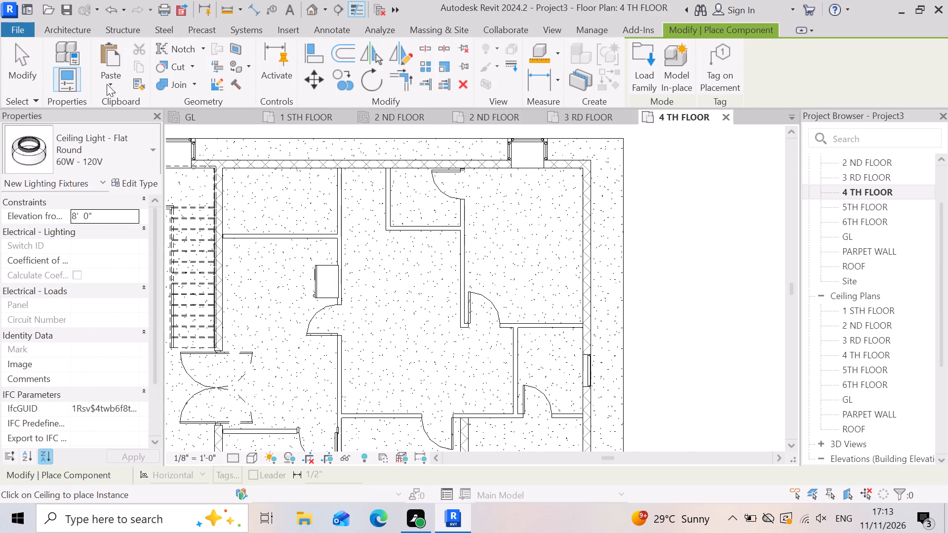
click(63, 31)
click(125, 50)
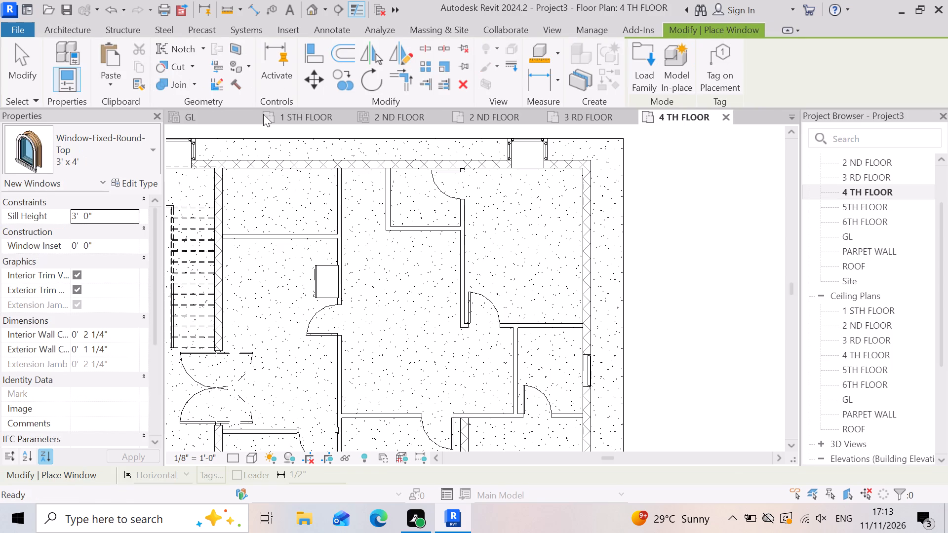
click(595, 235)
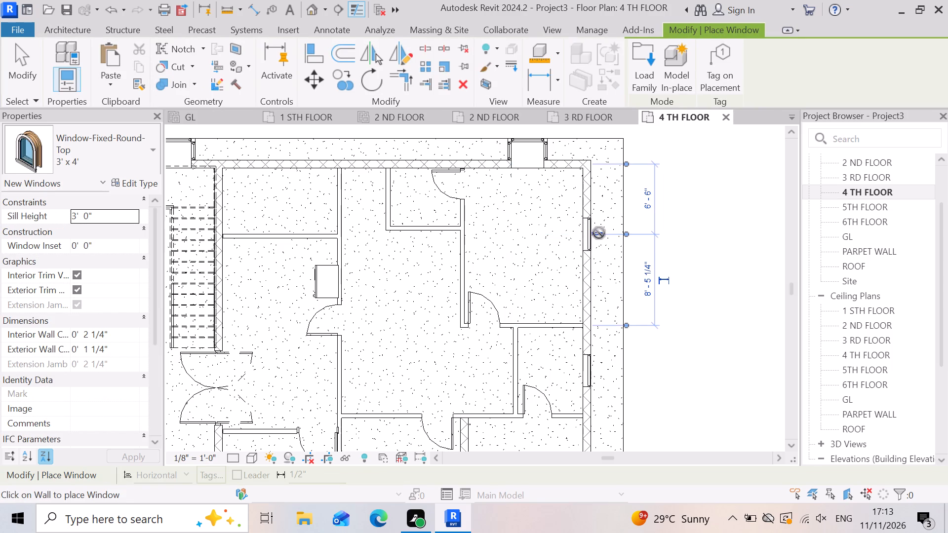
scroll(568, 246, down, 4)
key(Escape)
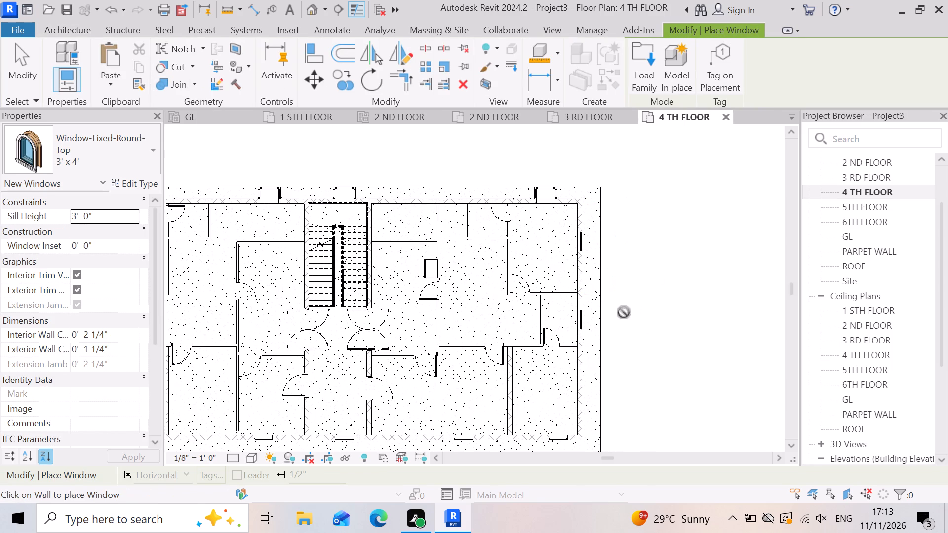
Replace the bay window in the northeast room's north wall with a 3' x 4' Window-Fixed-Round-Top, about 5'-6" from the east exterior wall.
scroll(697, 360, down, 2)
scroll(606, 232, up, 6)
key(Escape)
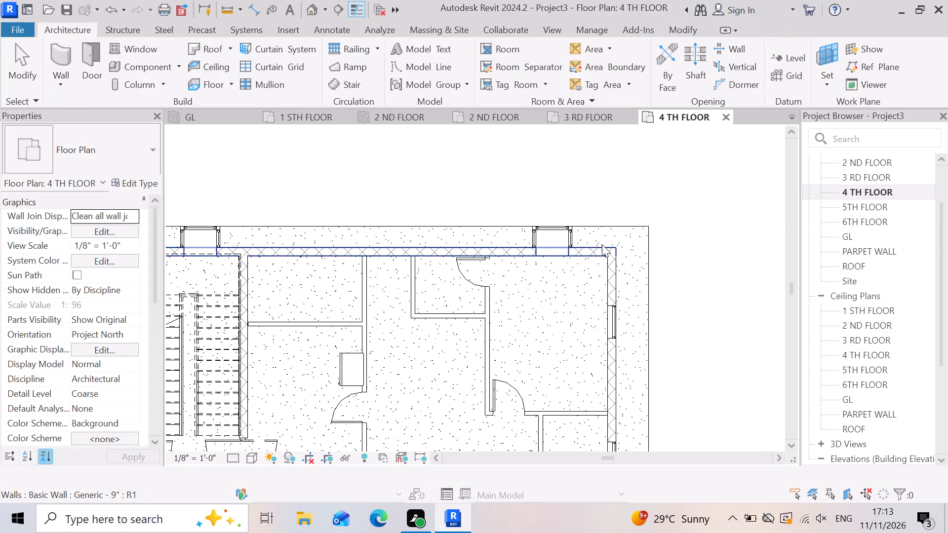
key(Escape)
click(565, 234)
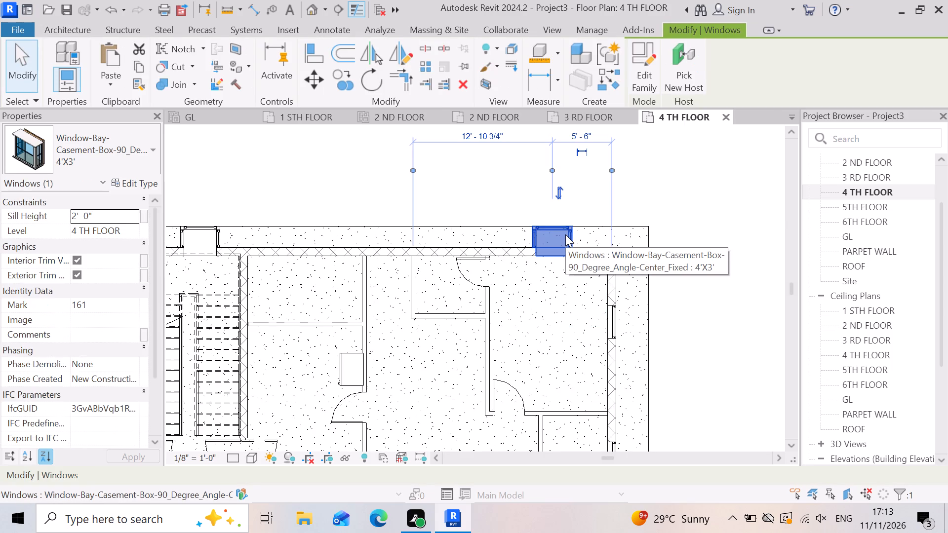
key(Delete)
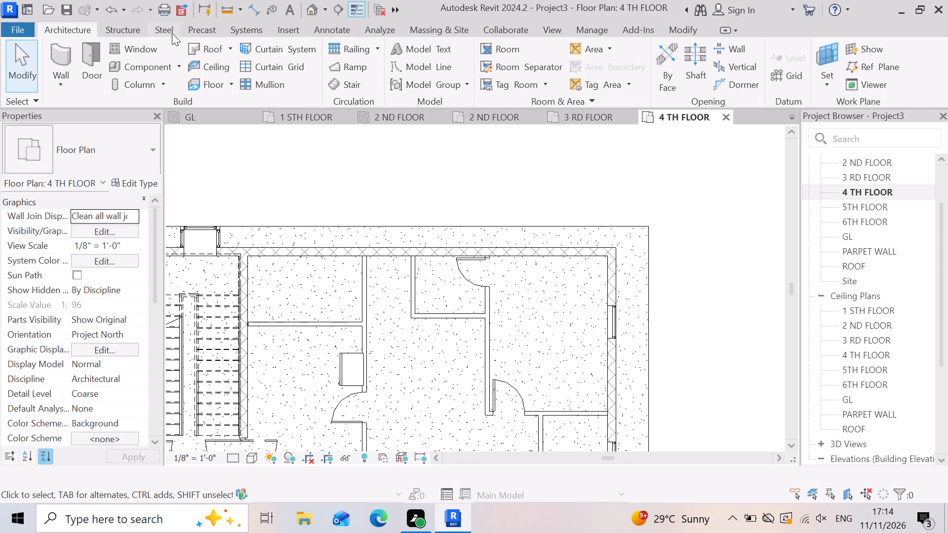
click(149, 54)
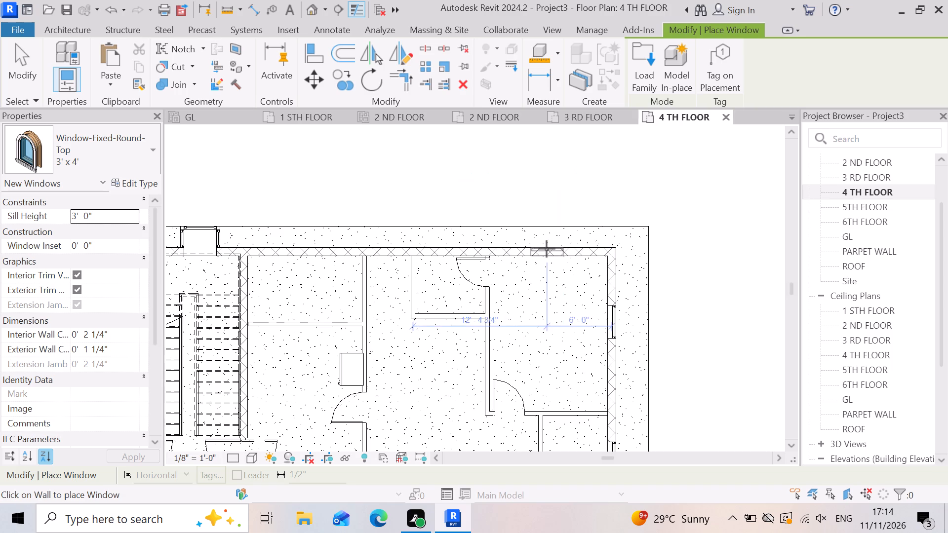
click(553, 247)
scroll(636, 309, down, 3)
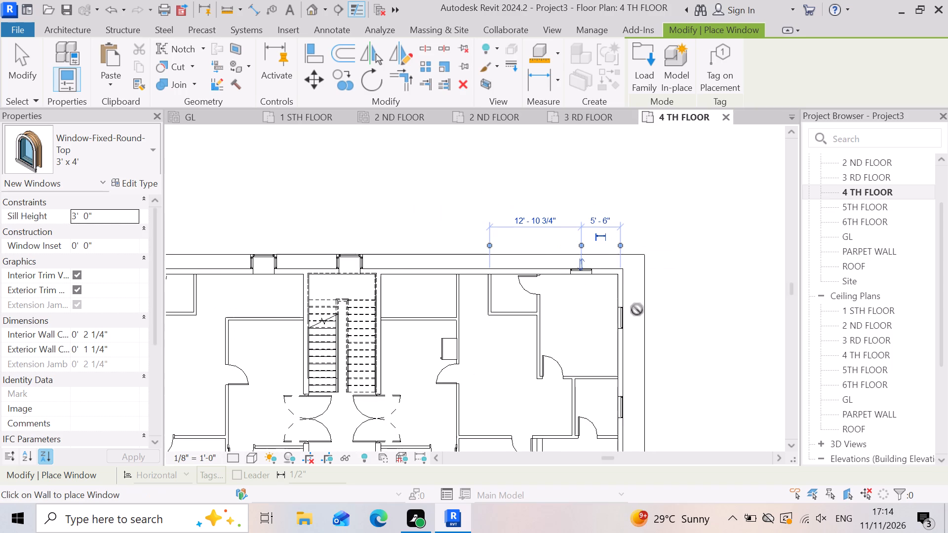
key(Escape)
scroll(511, 400, down, 3)
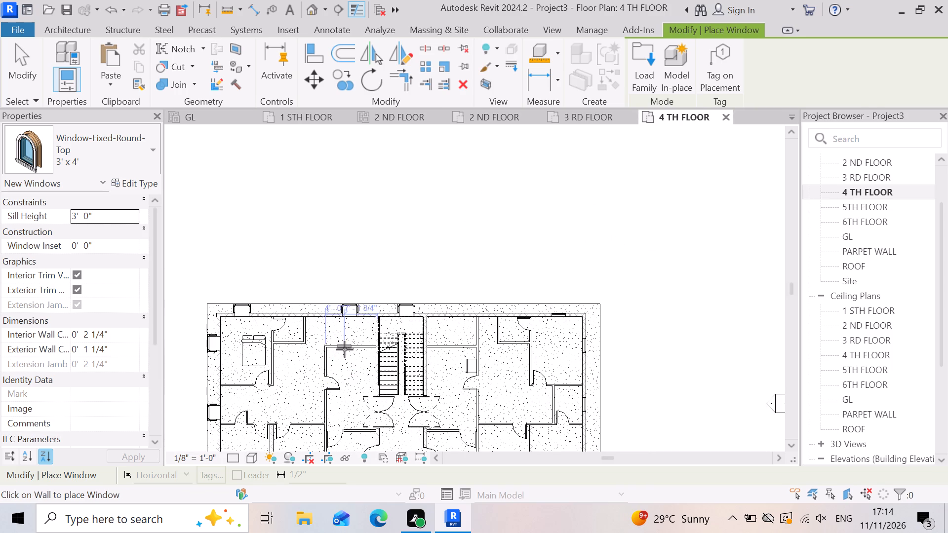
key(Escape)
Replace the stairwell's bay window in the north wall with a 3' x 4' Window-Fixed-Round-Top, about 3'-6" from the stairwell's east wall.
scroll(367, 340, up, 6)
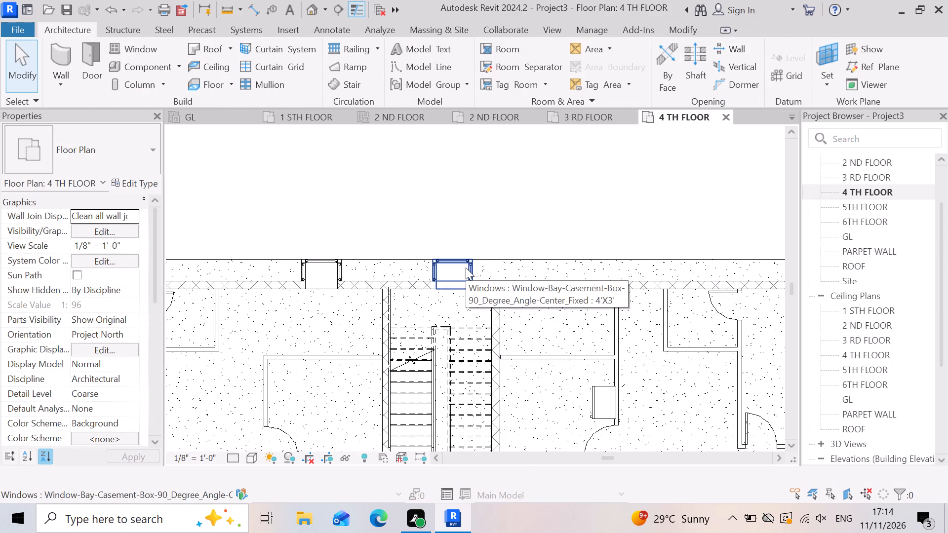
click(466, 267)
key(Delete)
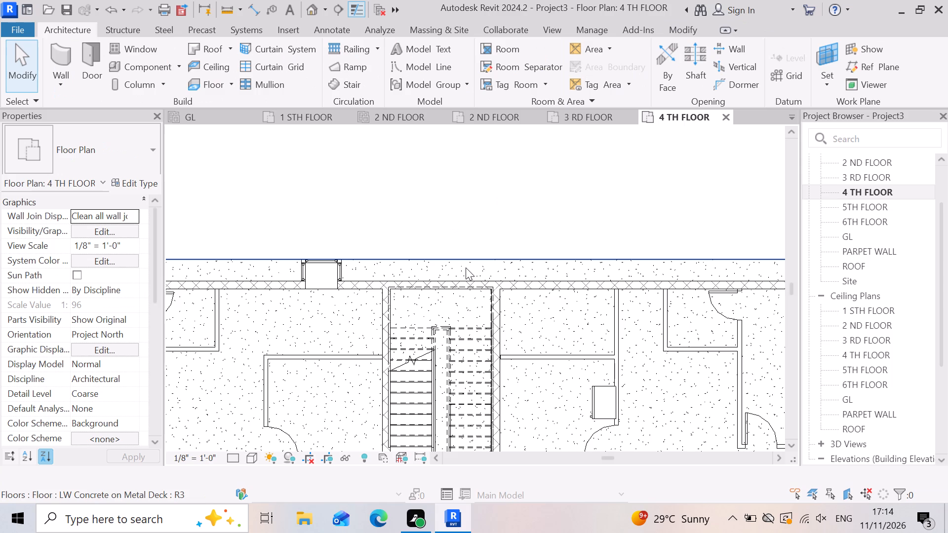
click(136, 52)
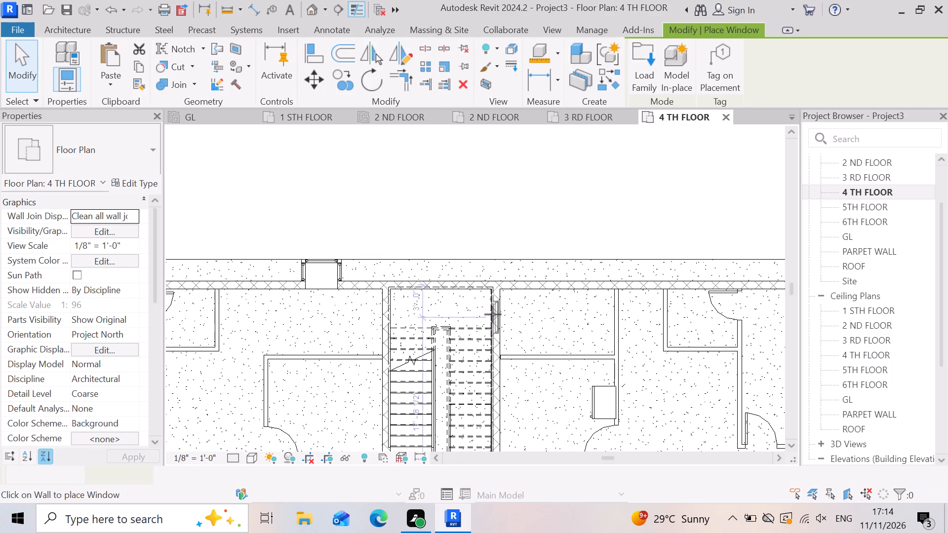
click(458, 278)
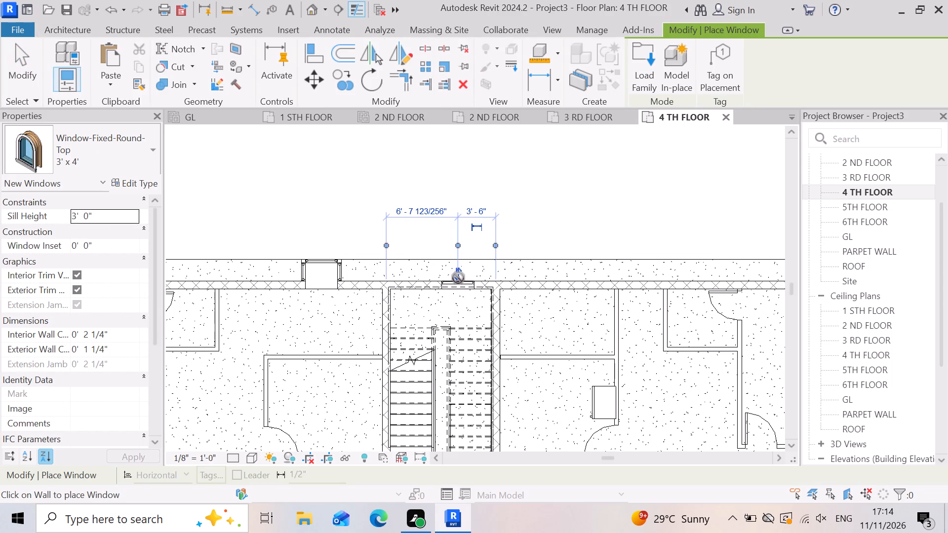
scroll(513, 332, down, 3)
key(Escape)
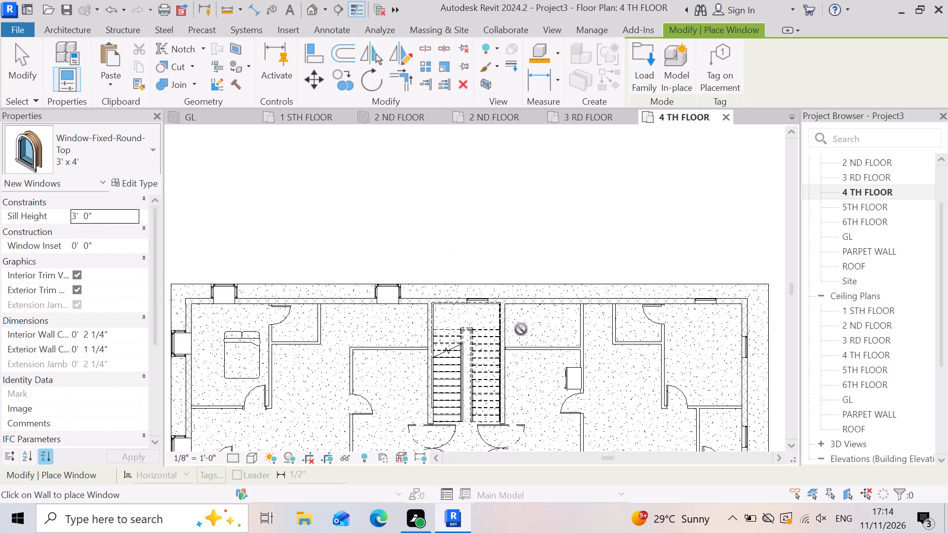
scroll(379, 340, up, 3)
key(Escape)
Replace the north wall's bay window just west of the stairwell with a 3' x 4' Window-Fixed-Round-Top, about 6'-0" from the stairwell's west wall.
click(398, 263)
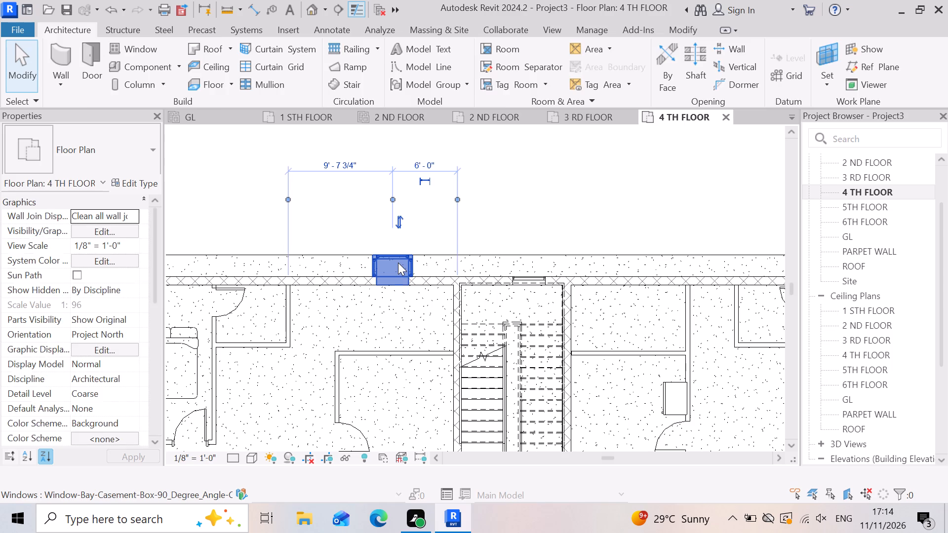
key(Delete)
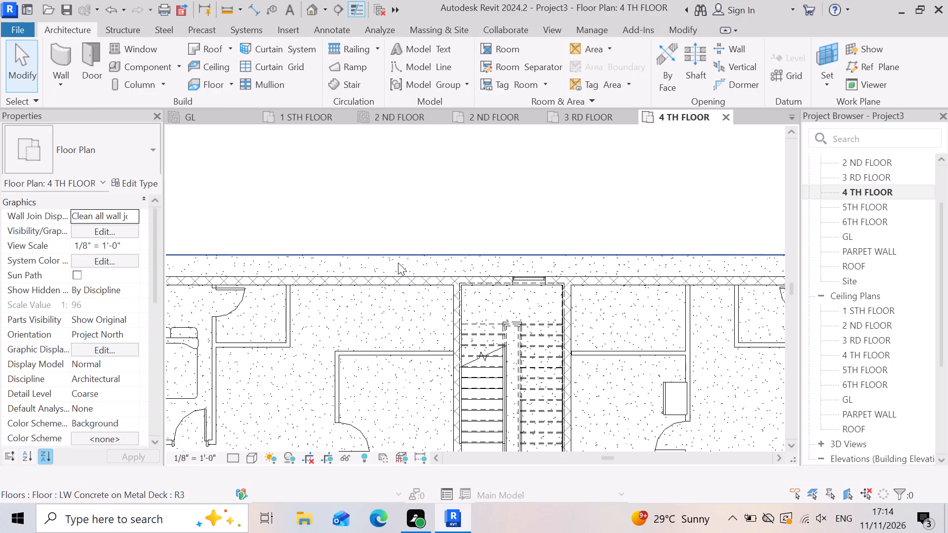
click(155, 48)
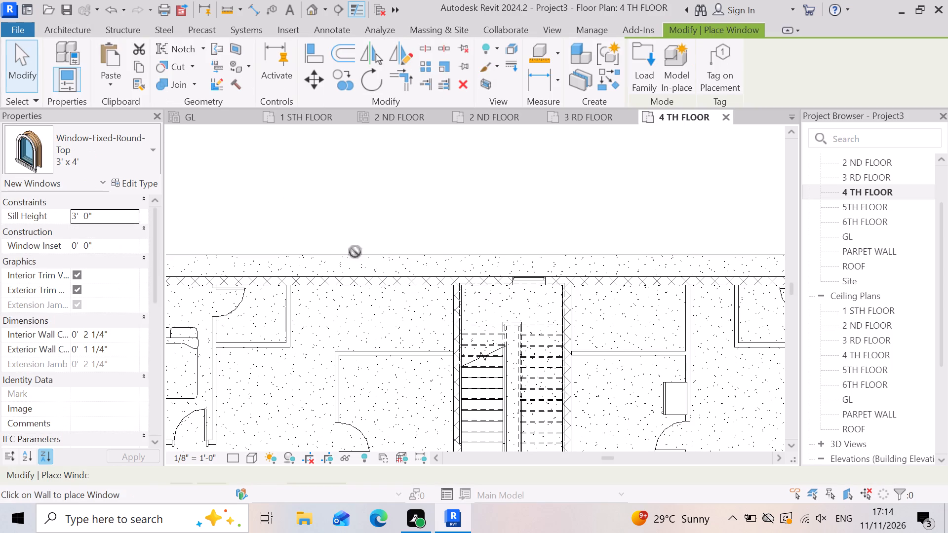
click(390, 273)
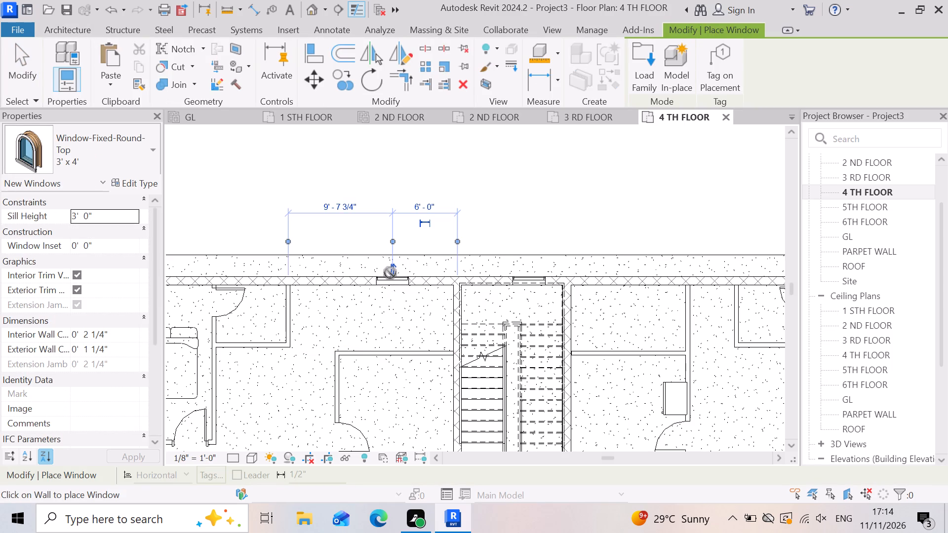
scroll(458, 305, down, 4)
scroll(249, 317, up, 3)
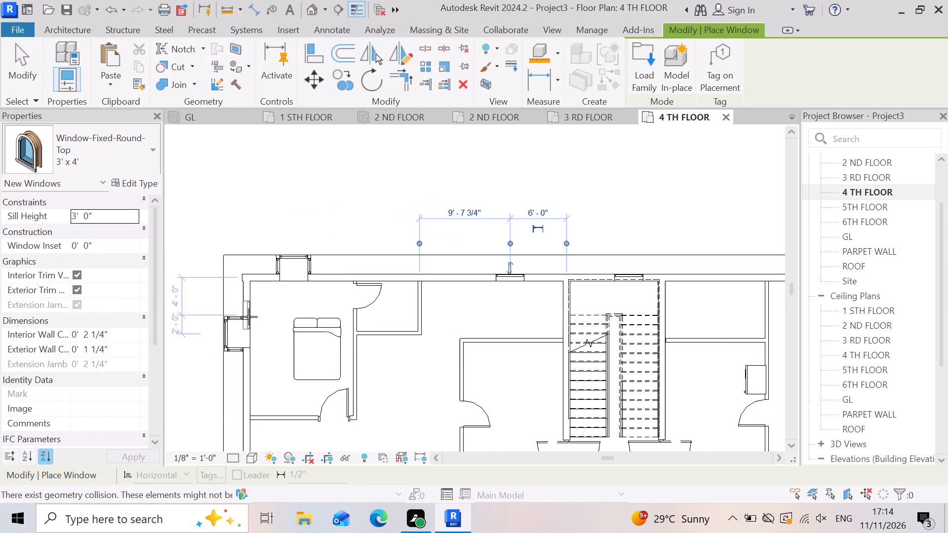
scroll(521, 362, down, 3)
scroll(360, 329, up, 5)
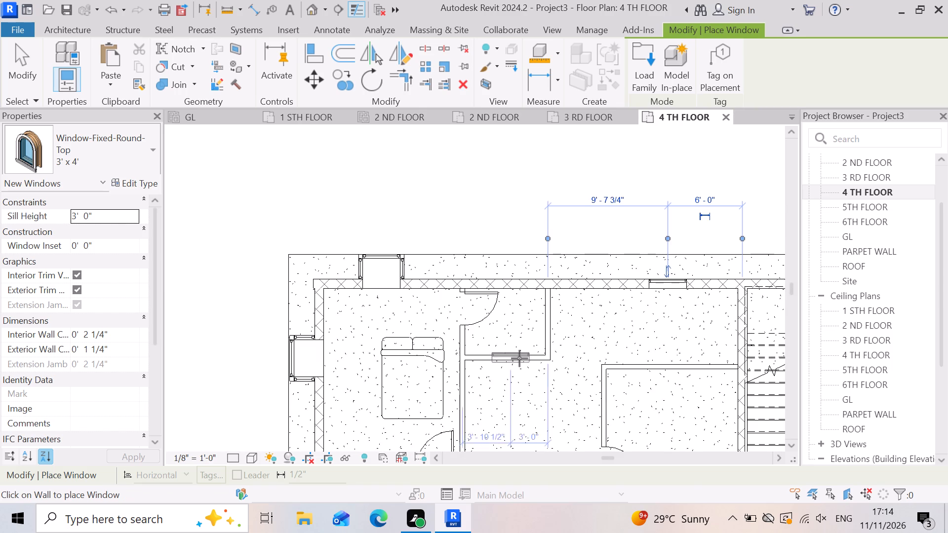
key(Escape)
key(Escape)
Replace the bay window in the northwest bedroom's north wall with a 3' x 4' Window-Fixed-Round-Top, about 6'-0 1/4" from the west exterior wall.
click(395, 269)
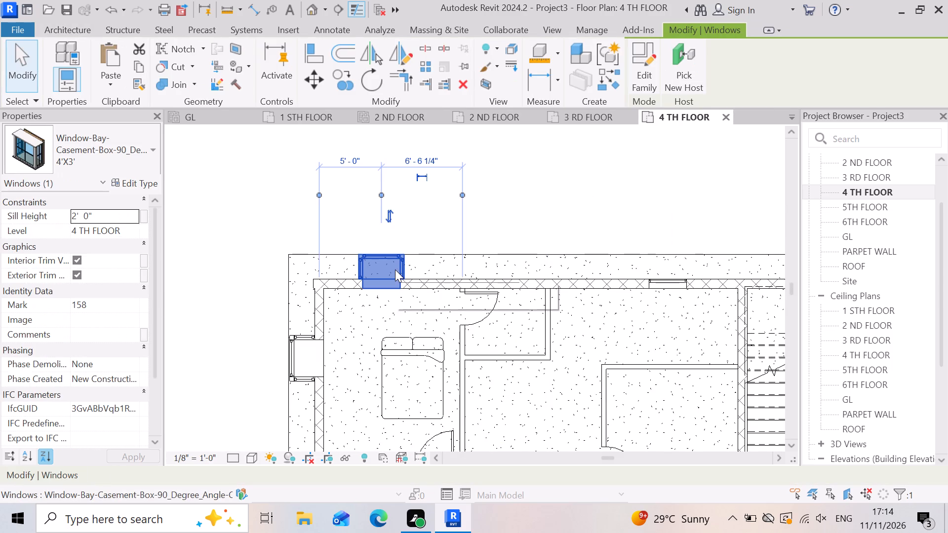
key(Delete)
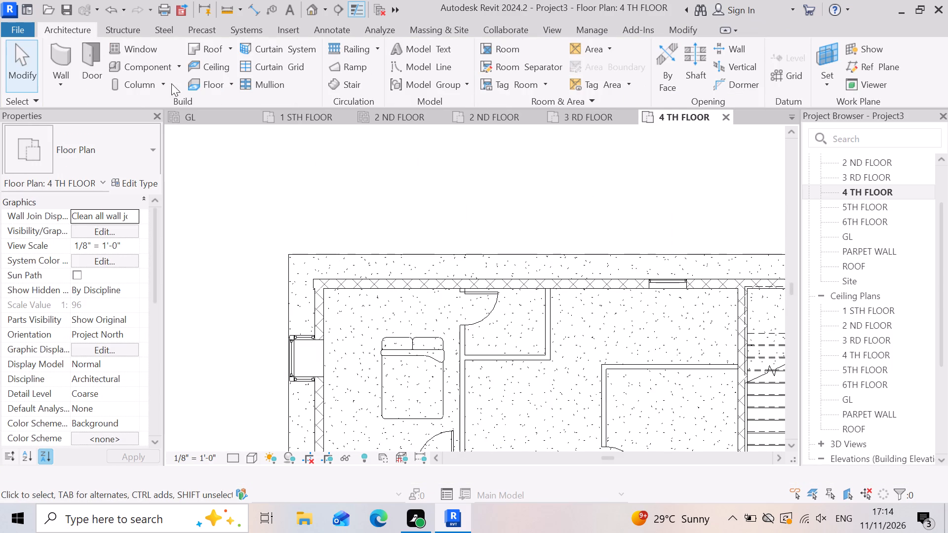
click(138, 52)
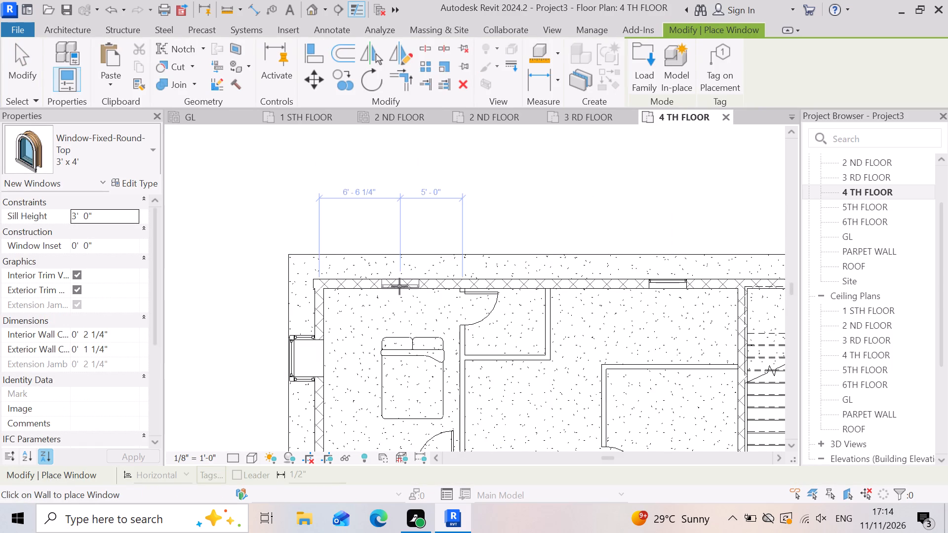
click(397, 280)
scroll(480, 360, down, 6)
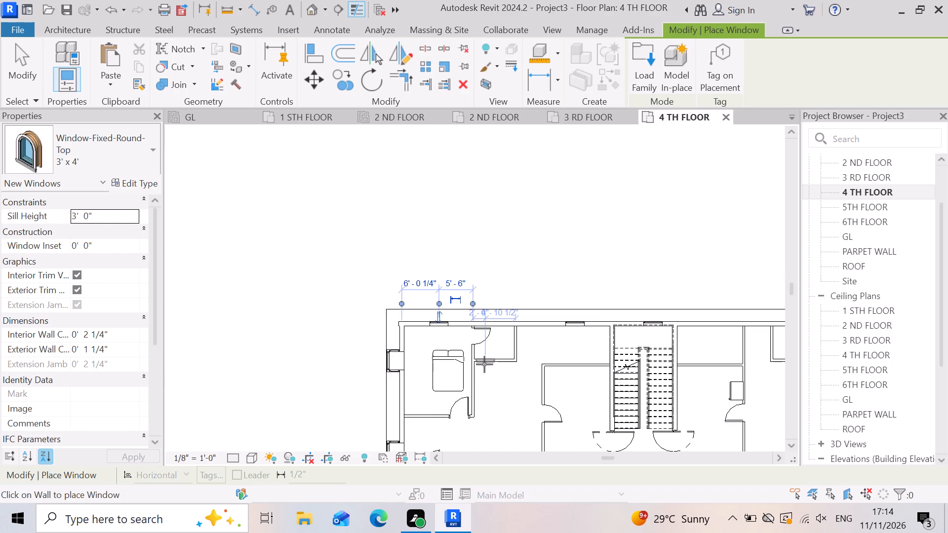
key(Escape)
scroll(488, 329, down, 1)
key(Escape)
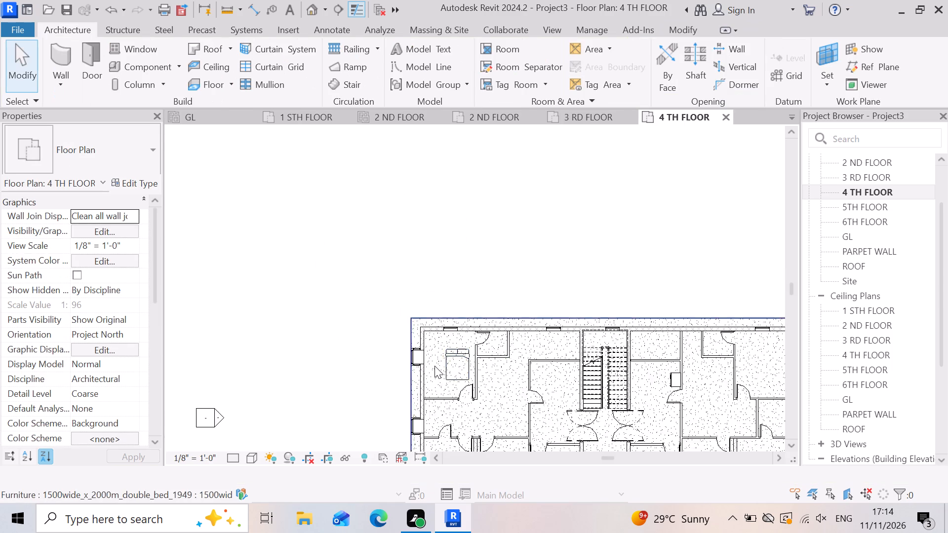
Replace the bay window in the northwest bedroom's west wall with a 3' x 4' Window-Fixed-Round-Top, about 6'-6" from the north exterior wall.
scroll(434, 366, up, 9)
click(390, 354)
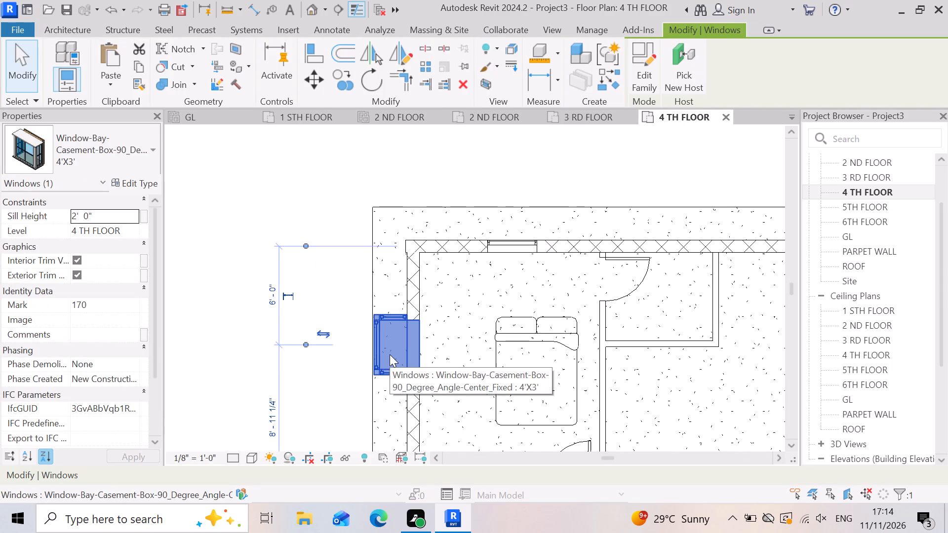
key(Delete)
click(127, 50)
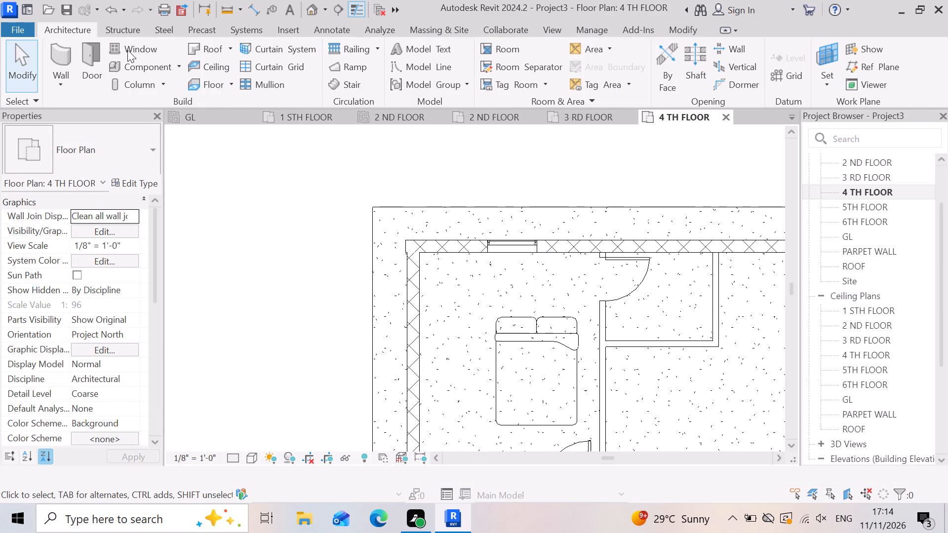
click(402, 353)
scroll(447, 276, down, 9)
scroll(436, 392, up, 3)
key(Escape)
key(Escape)
Replace the west wall's remaining bay window with a 3' x 4' Window-Fixed-Round-Top, about 5'-10 1/2" south of the bedroom partition.
scroll(426, 385, up, 2)
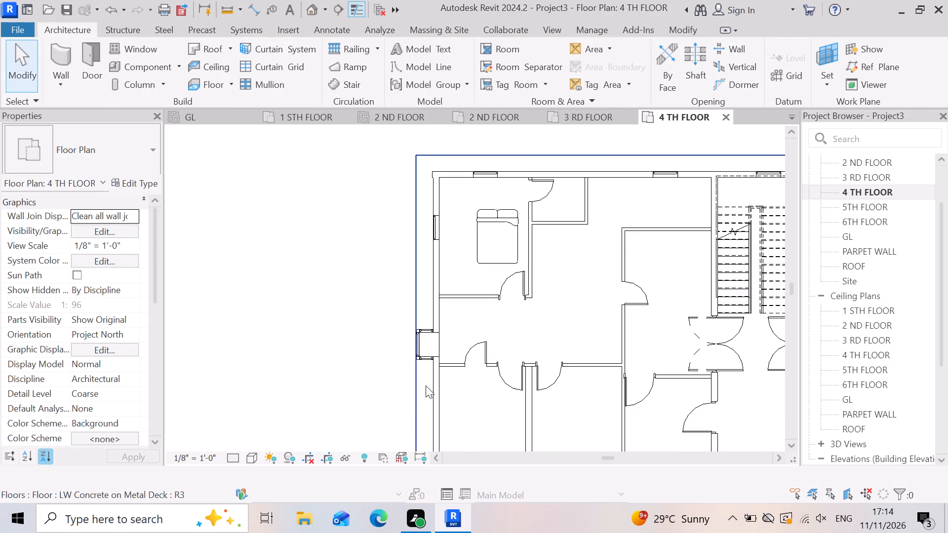
scroll(426, 385, up, 4)
click(425, 313)
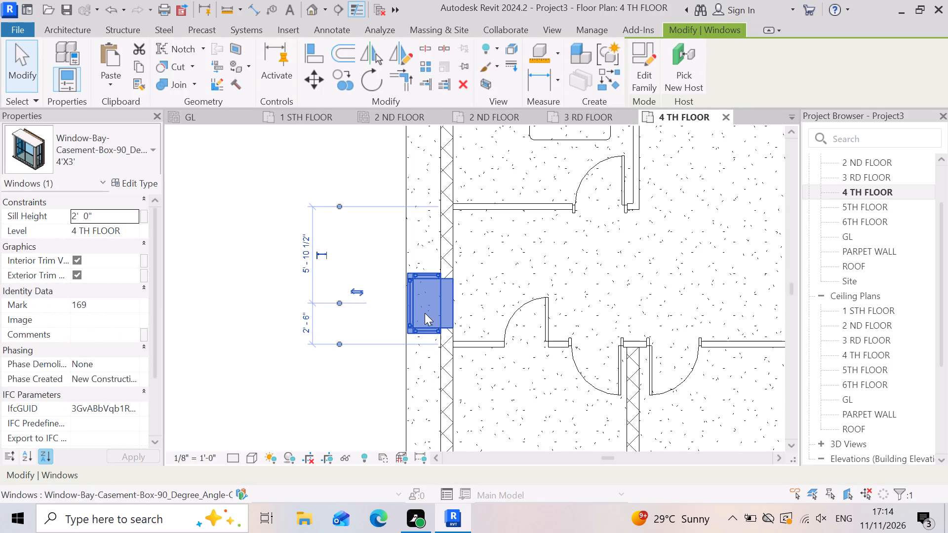
key(Delete)
click(126, 49)
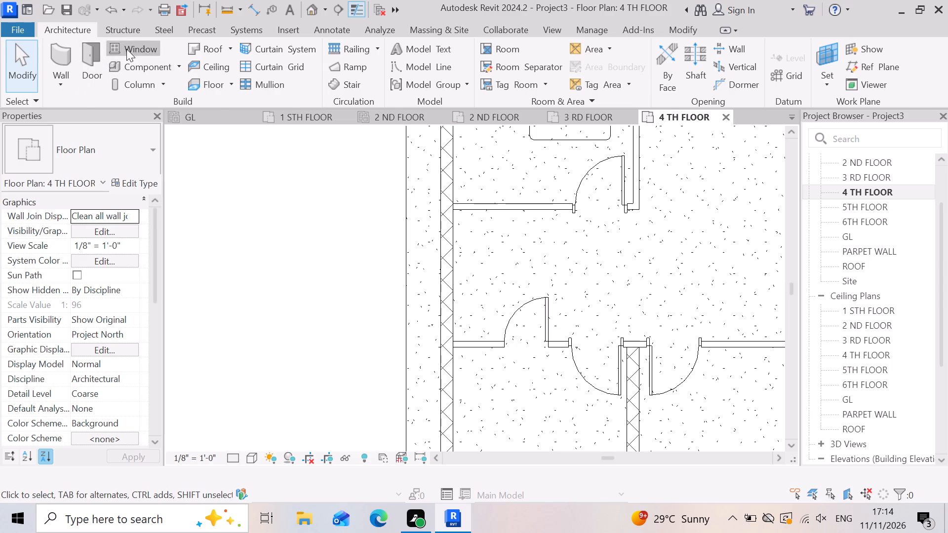
click(435, 300)
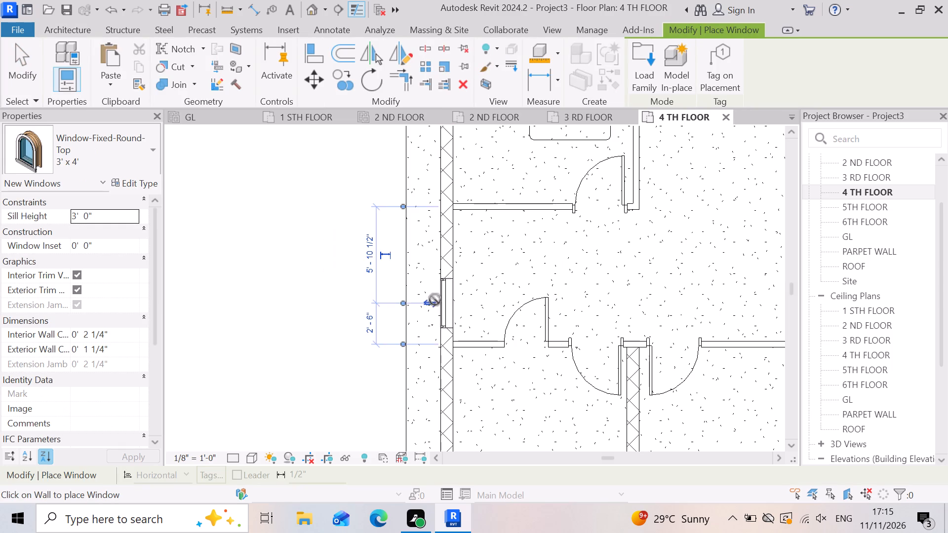
scroll(417, 305, down, 9)
scroll(426, 390, down, 4)
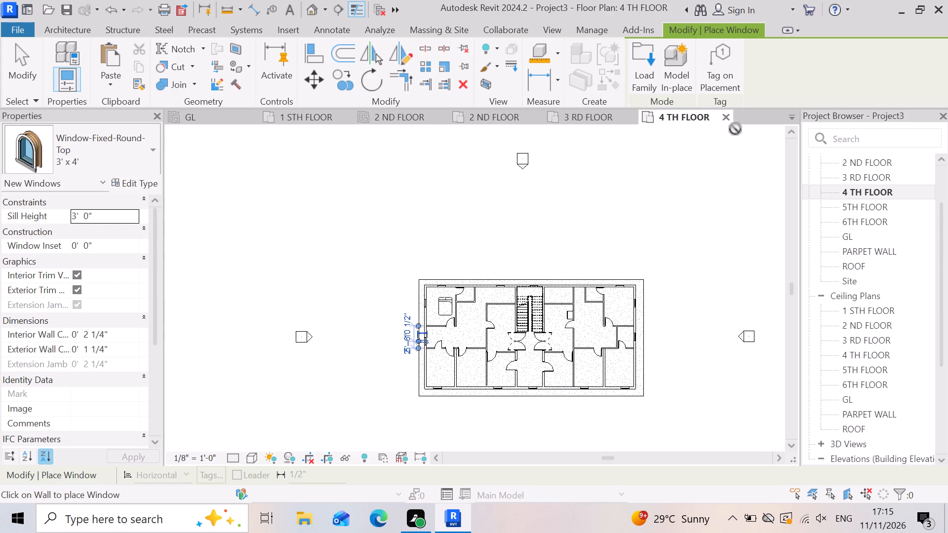
Open the default 3D view, end window placement, and examine the upper floors' round-top windows on the back and right facades.
click(314, 6)
scroll(333, 247, down, 3)
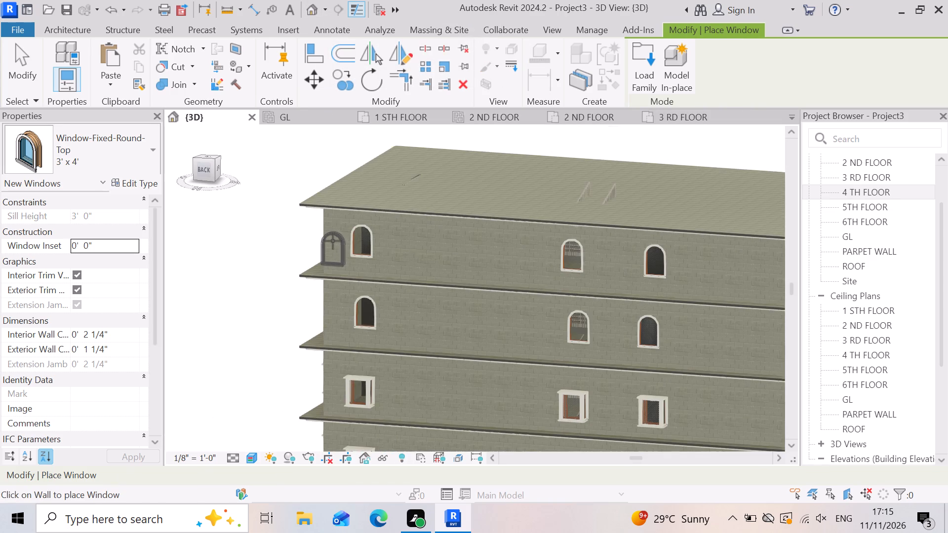
key(Escape)
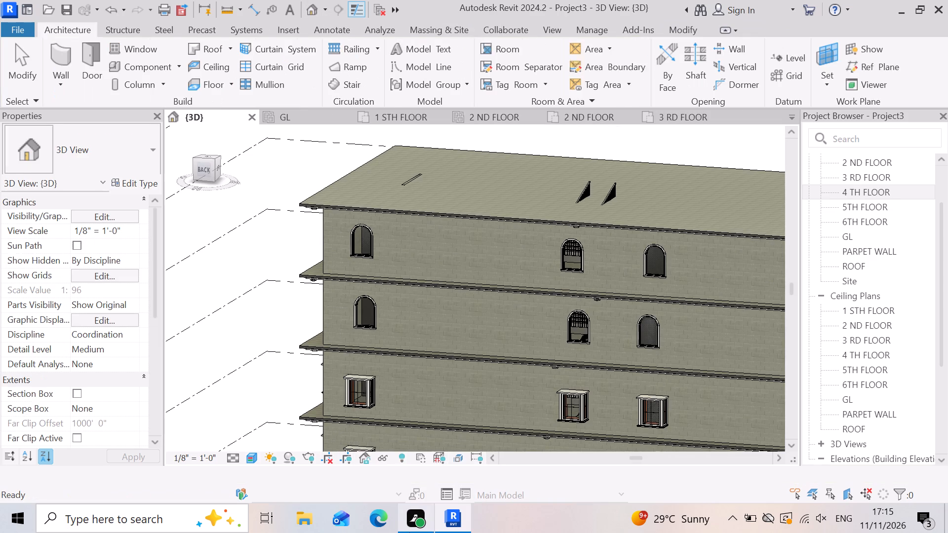
scroll(547, 354, down, 7)
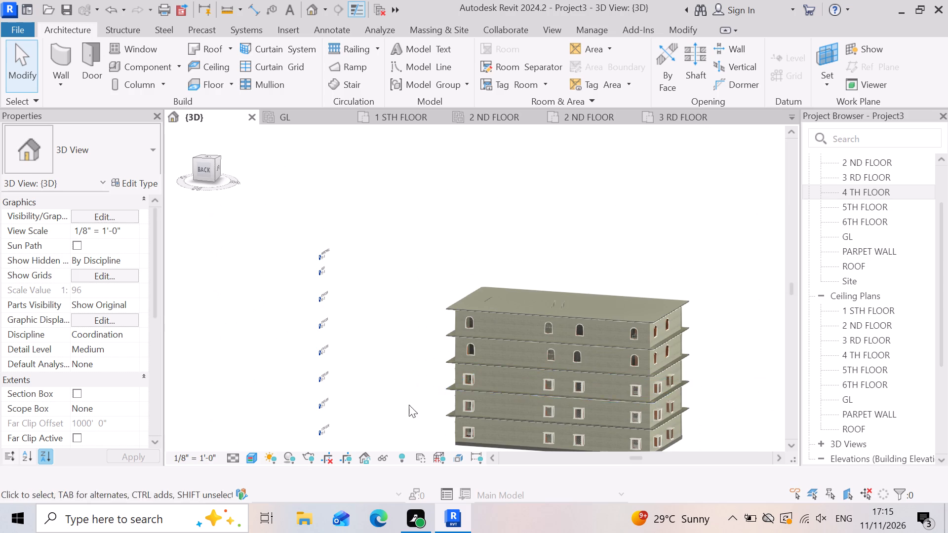
scroll(429, 322, up, 3)
scroll(435, 348, down, 2)
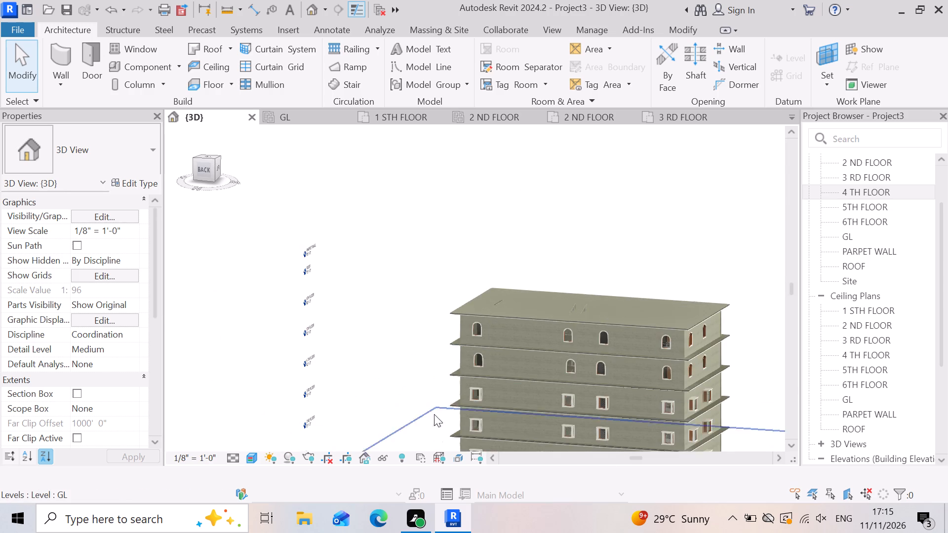
scroll(387, 343, down, 2)
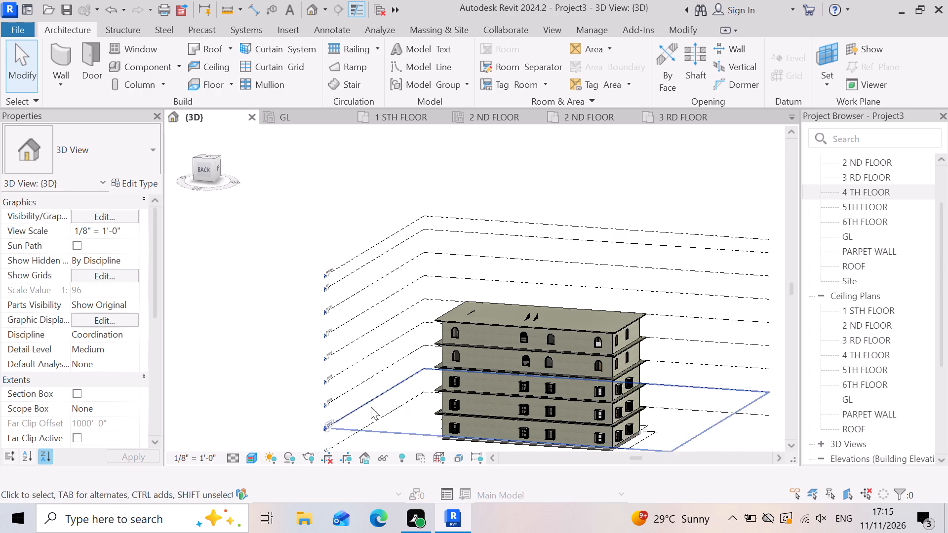
shift+right_drag(355, 366, 395, 373)
shift+middle_drag(355, 366, 395, 373)
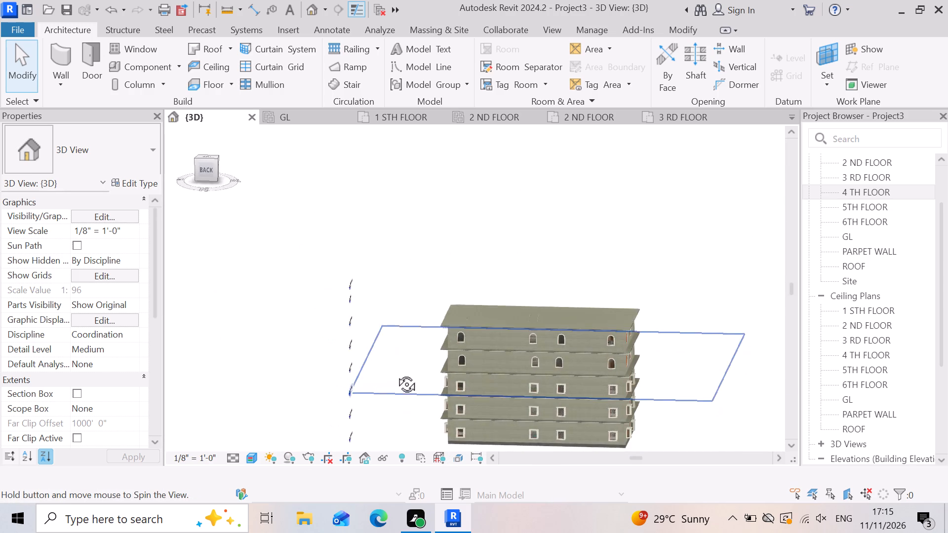
shift+right_drag(395, 373, 565, 408)
shift+middle_drag(395, 373, 565, 408)
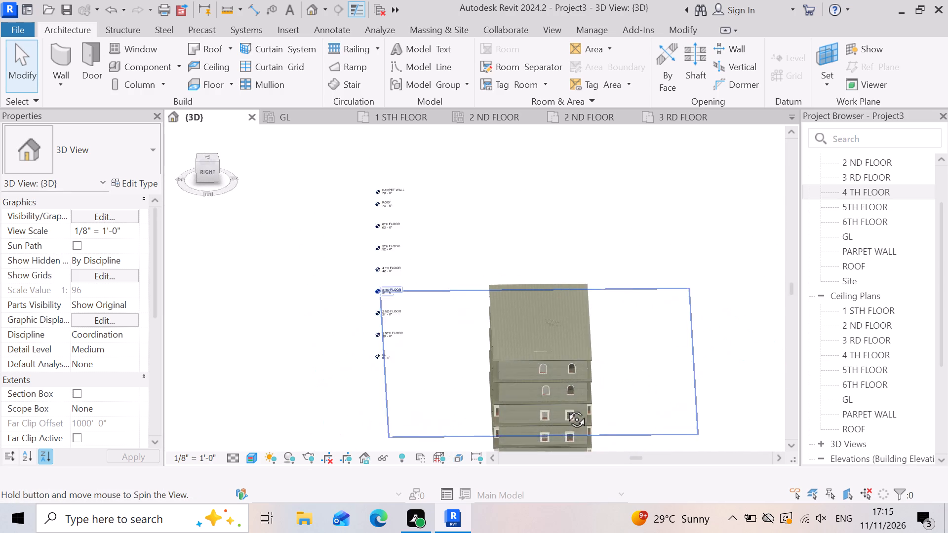
shift+middle_drag(565, 408, 574, 410)
shift+right_drag(565, 408, 574, 410)
scroll(592, 410, up, 6)
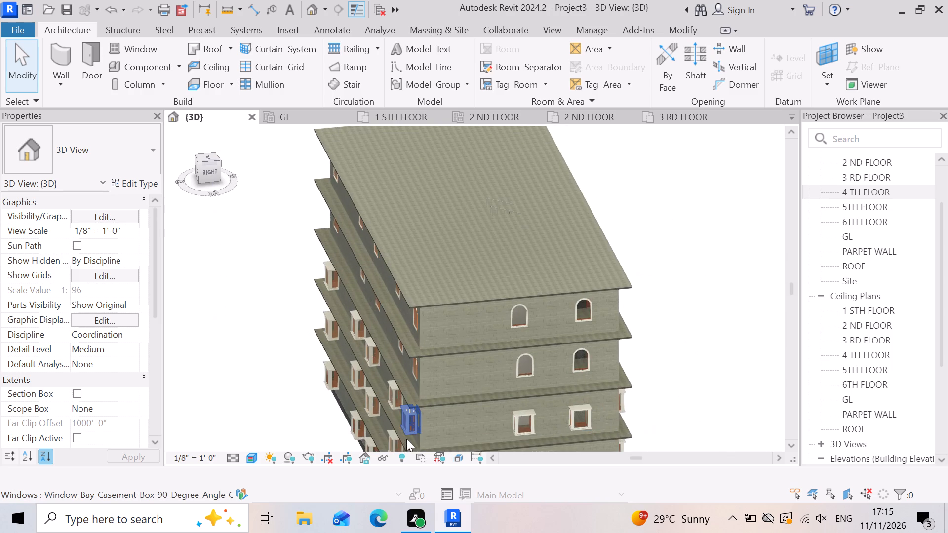
scroll(412, 438, up, 3)
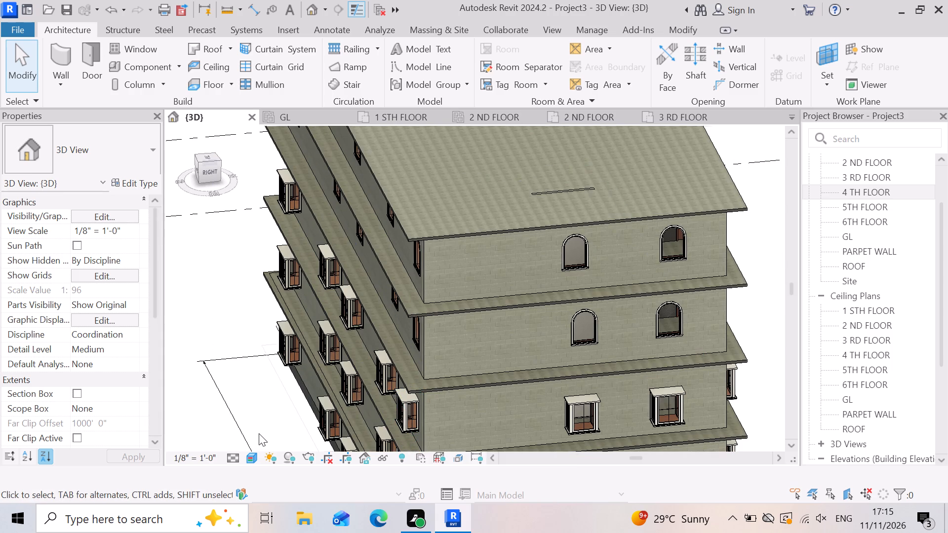
scroll(466, 378, down, 5)
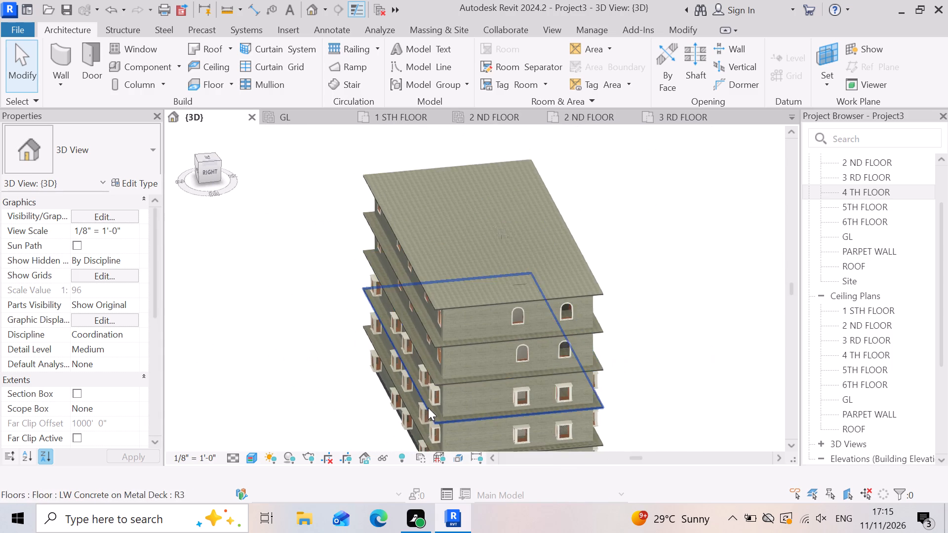
Orbit to the building's front facade and examine the third- and fourth-floor round-top windows against the bay windows below.
right_drag(428, 406, 589, 356)
shift+middle_click(425, 401)
shift+middle_drag(443, 372, 589, 356)
scroll(477, 369, up, 5)
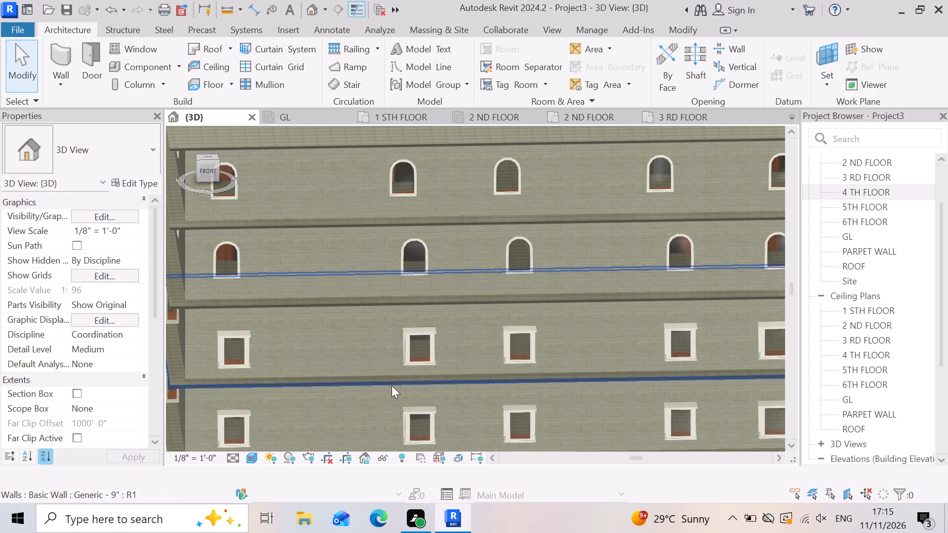
scroll(471, 358, down, 7)
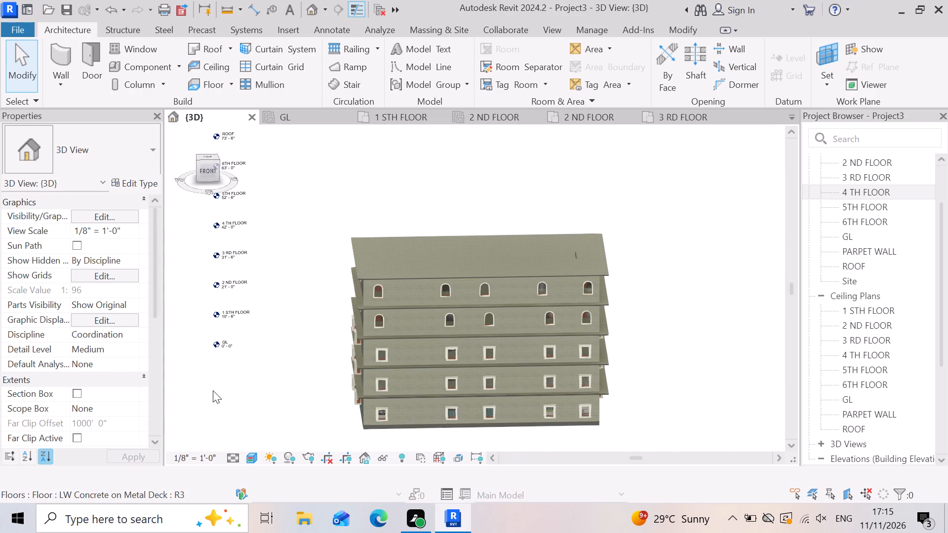
scroll(430, 400, down, 3)
scroll(401, 402, up, 3)
scroll(450, 344, up, 5)
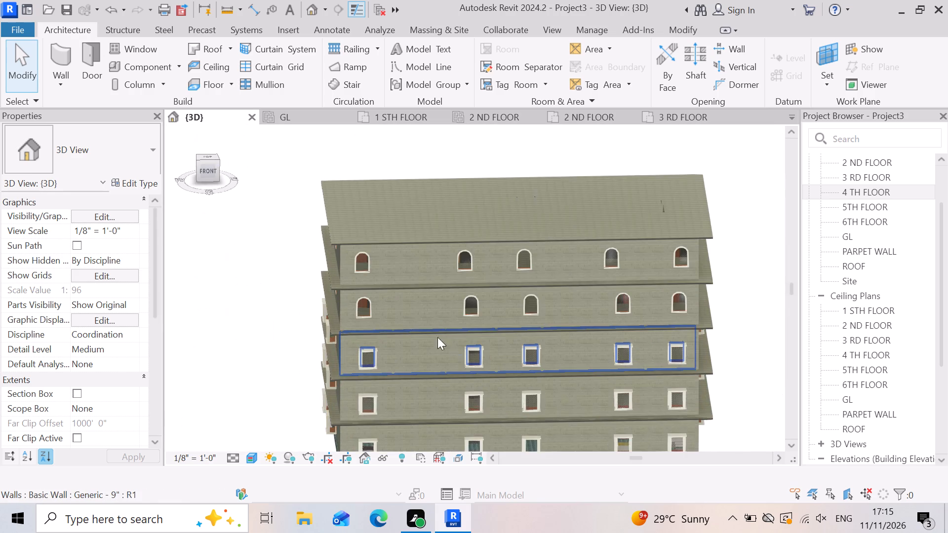
scroll(437, 337, up, 1)
scroll(216, 337, down, 3)
scroll(594, 259, up, 3)
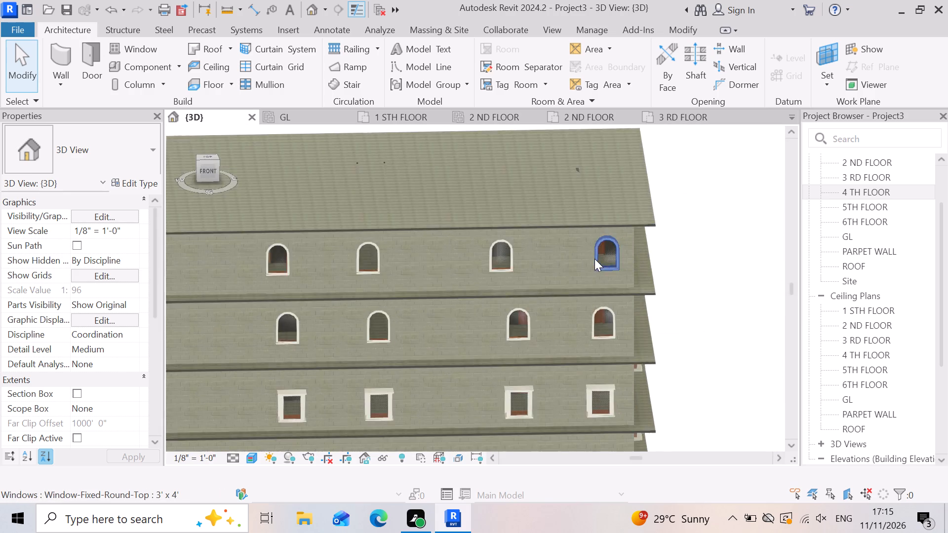
scroll(594, 259, up, 3)
scroll(530, 316, down, 3)
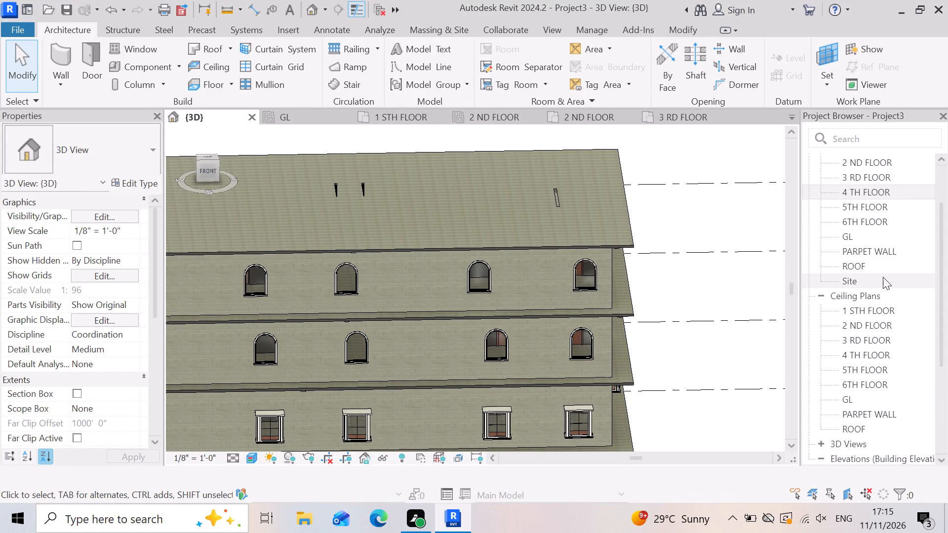
Open the North elevation and examine the window rows and the top of the fourth floor against the level lines.
scroll(889, 343, down, 2)
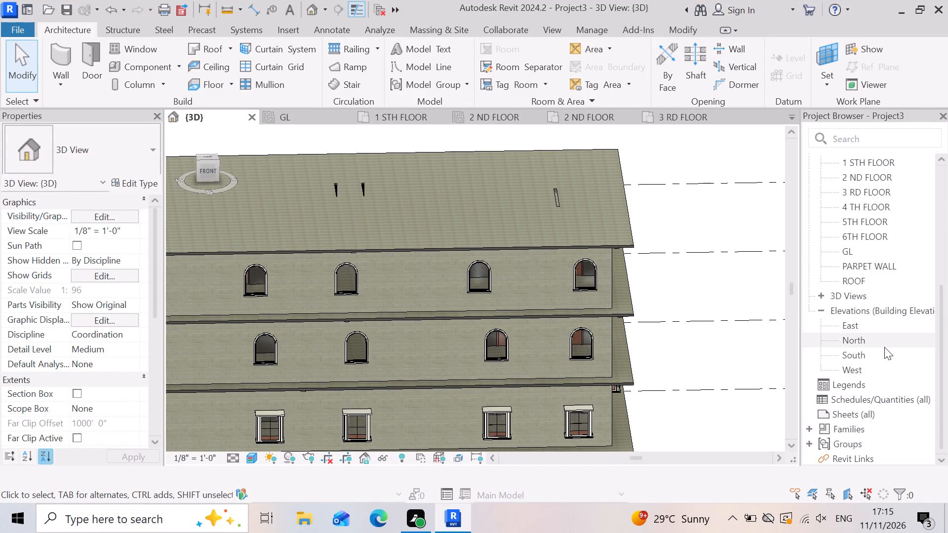
double_click(884, 347)
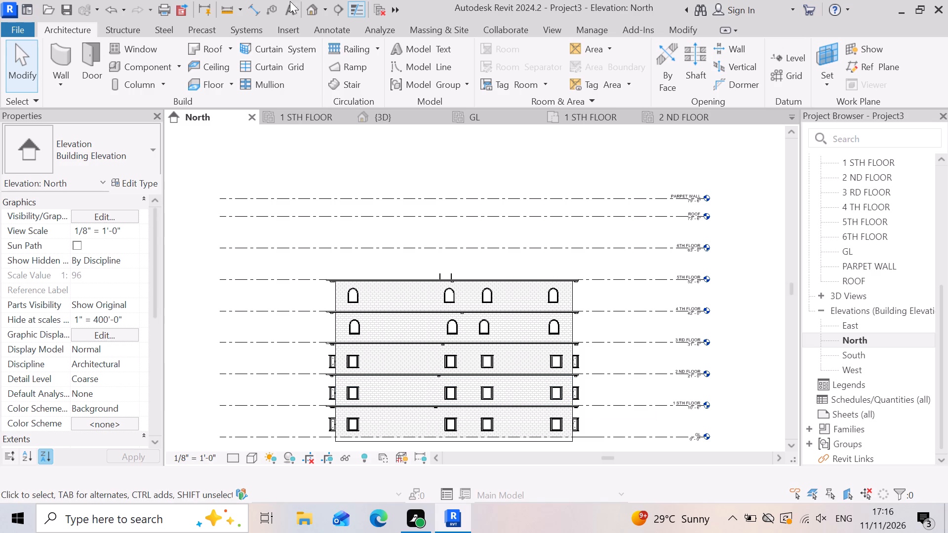
scroll(499, 312, up, 6)
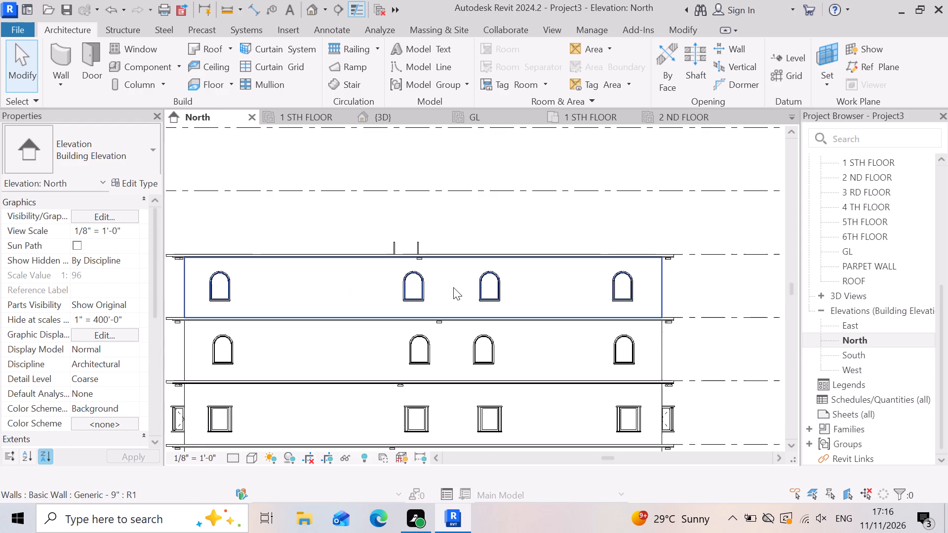
scroll(475, 279, down, 3)
scroll(318, 266, up, 4)
scroll(399, 263, down, 3)
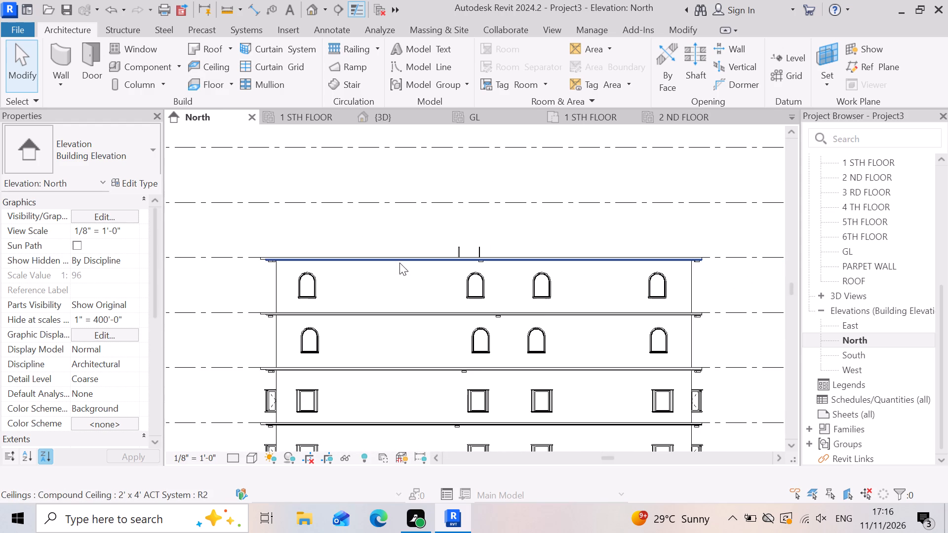
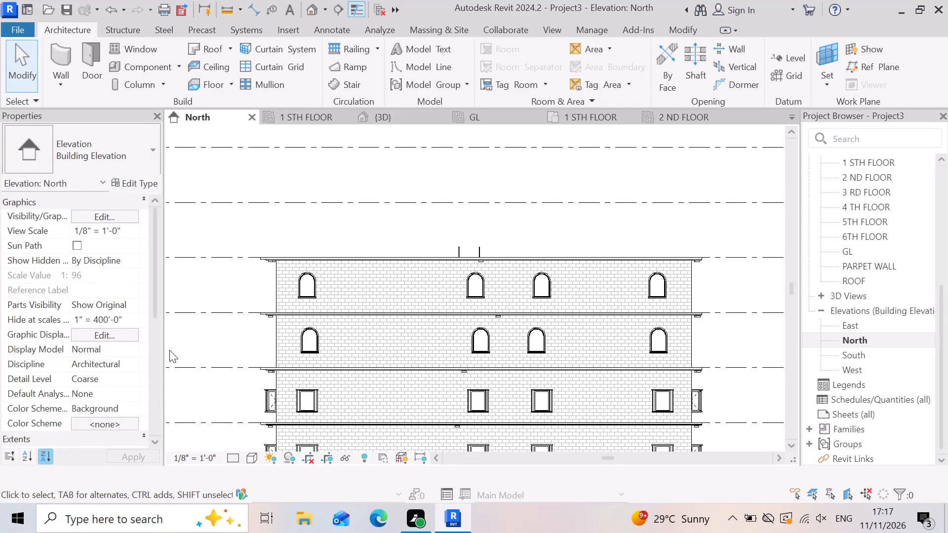
Select all fourth-floor elements in the North elevation and filter the selection to doors, furniture, walls and windows.
scroll(711, 299, up, 3)
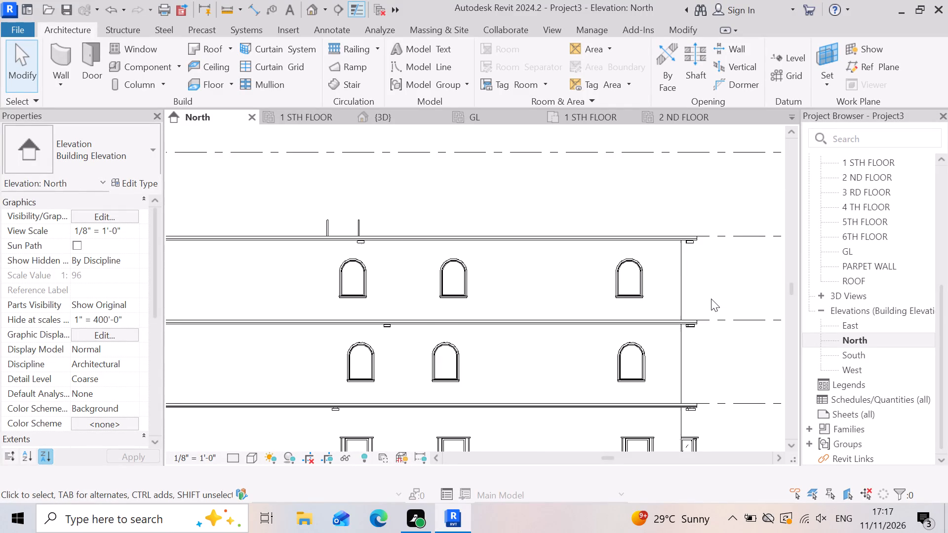
click(711, 299)
scroll(613, 275, down, 7)
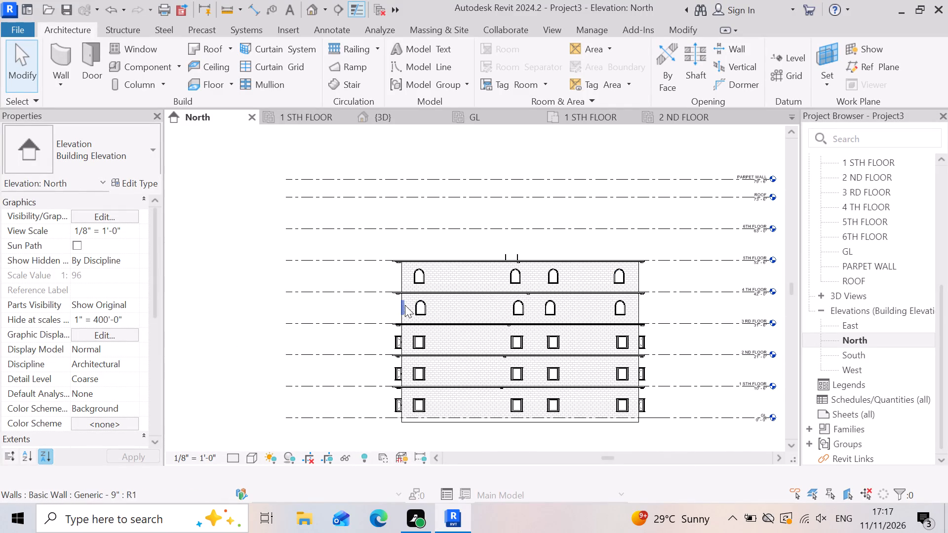
scroll(607, 271, up, 6)
scroll(639, 291, down, 6)
scroll(657, 287, up, 3)
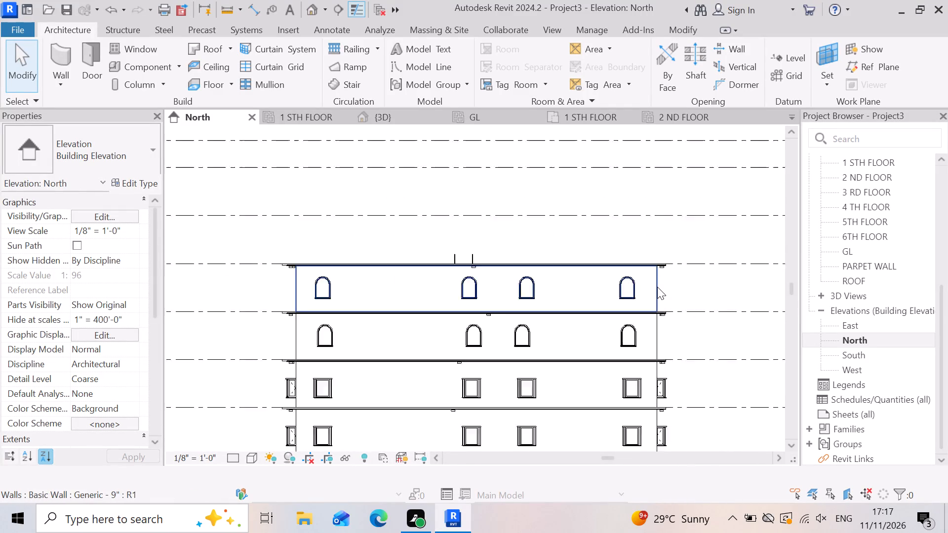
scroll(711, 301, down, 2)
drag(709, 297, 667, 304)
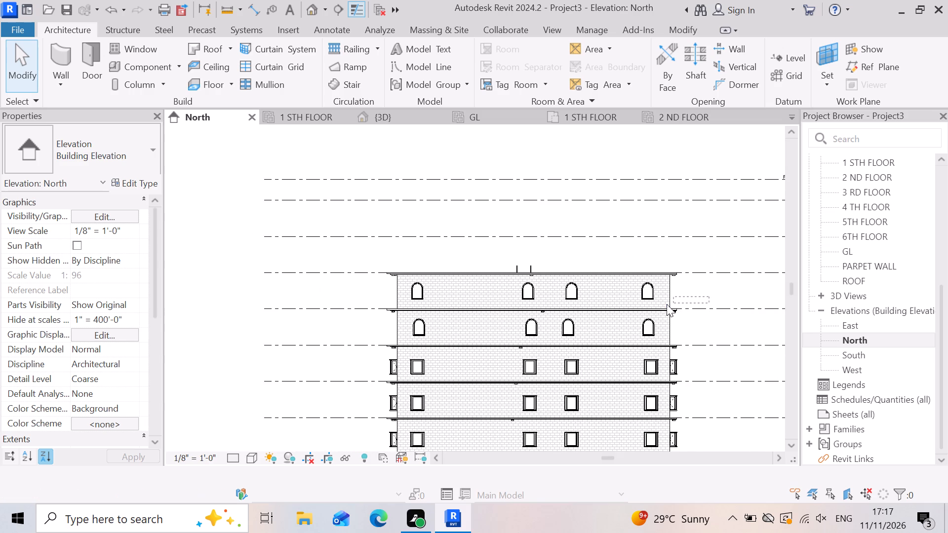
drag(667, 304, 336, 298)
click(706, 50)
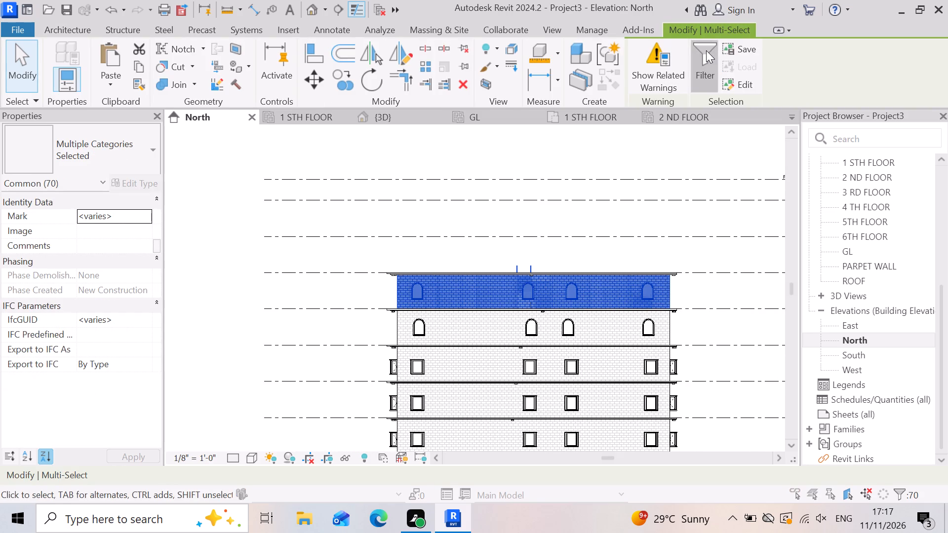
click(565, 186)
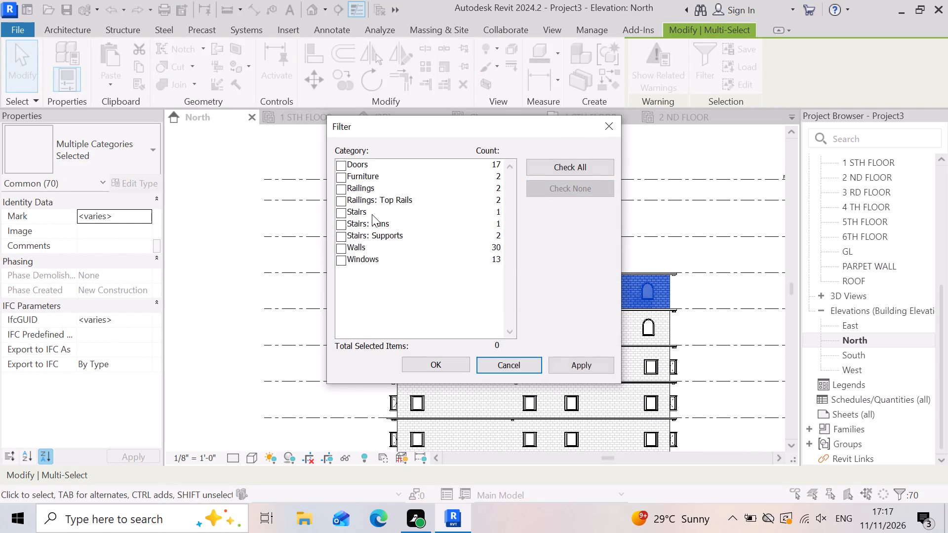
click(344, 244)
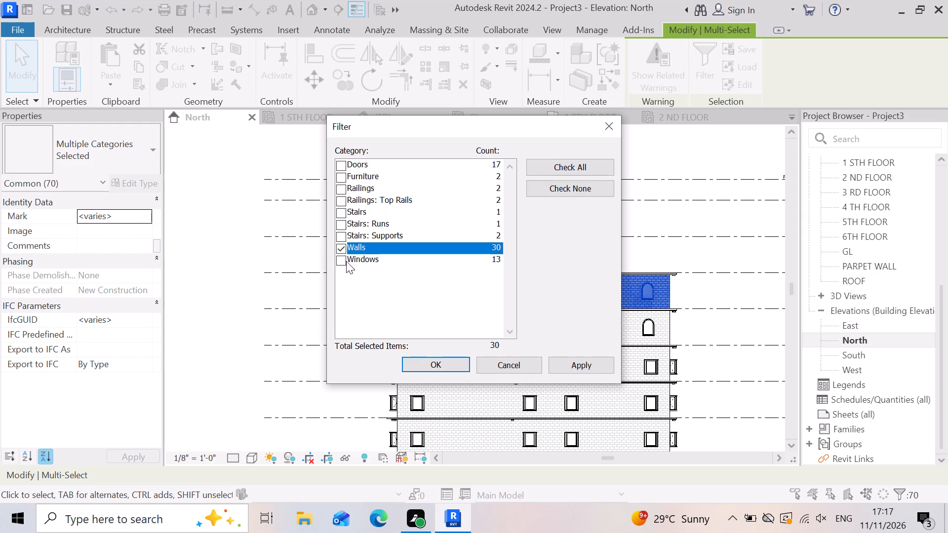
click(339, 259)
click(343, 164)
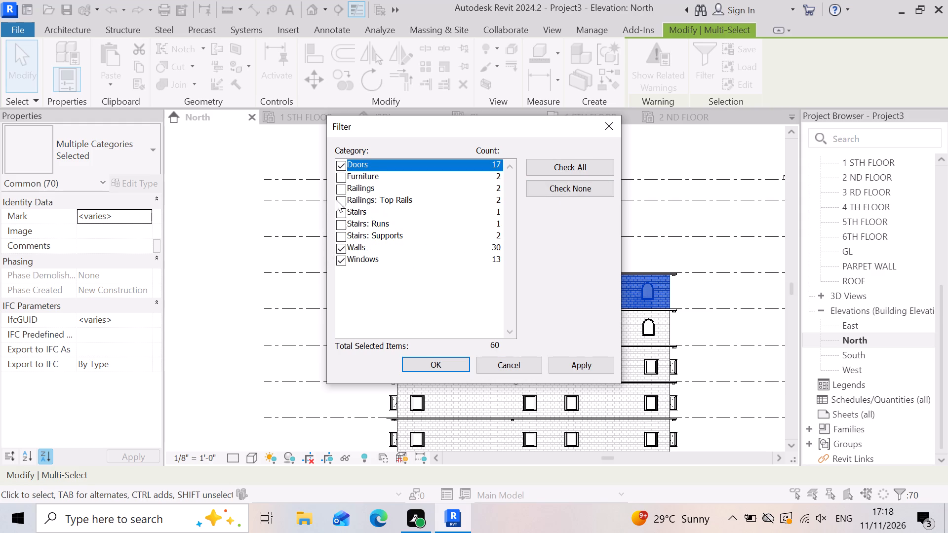
click(340, 179)
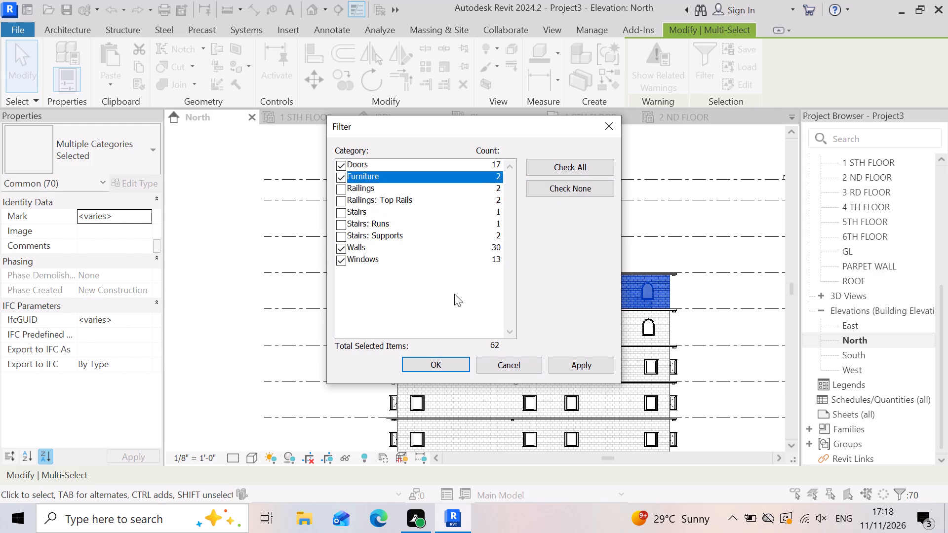
click(446, 364)
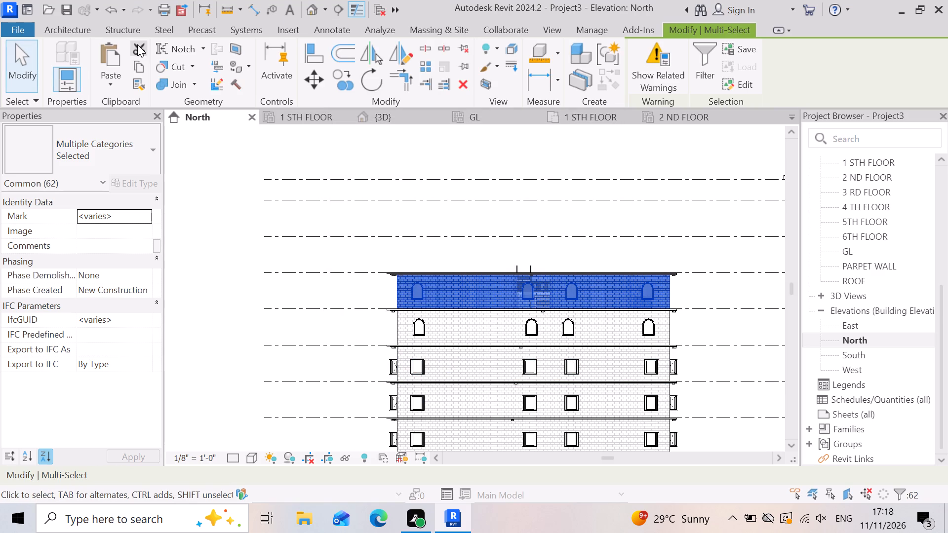
Copy the filtered fourth-floor elements and paste them aligned to the 5TH FLOOR level.
click(138, 69)
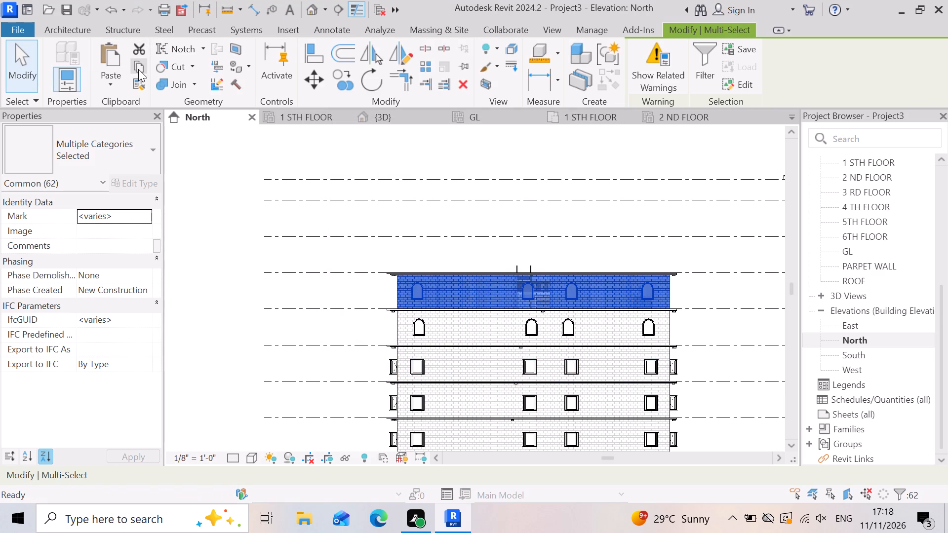
click(104, 75)
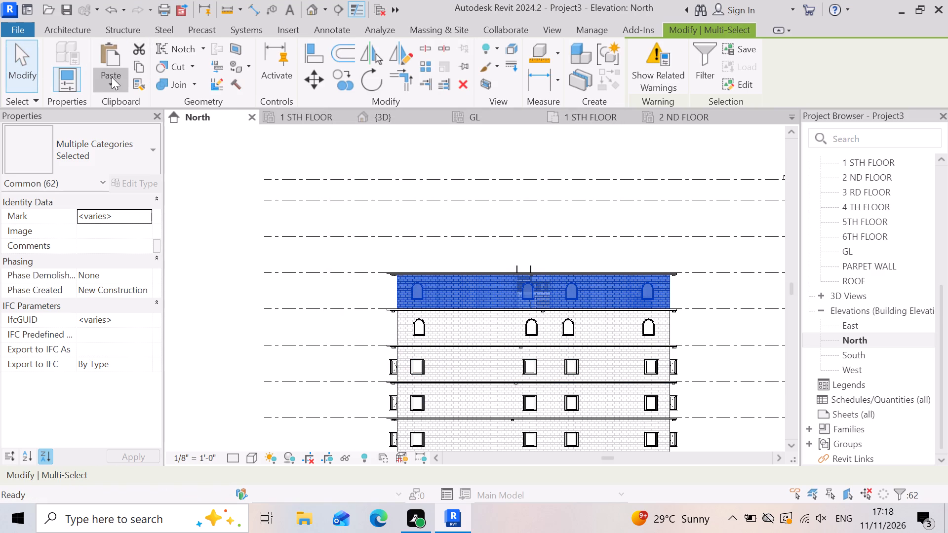
drag(136, 127, 141, 127)
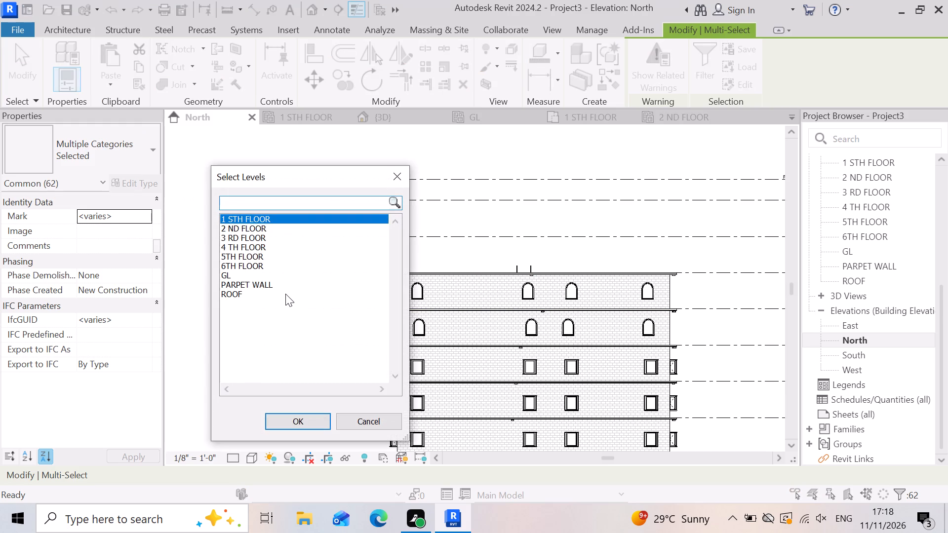
scroll(556, 278, down, 2)
click(228, 257)
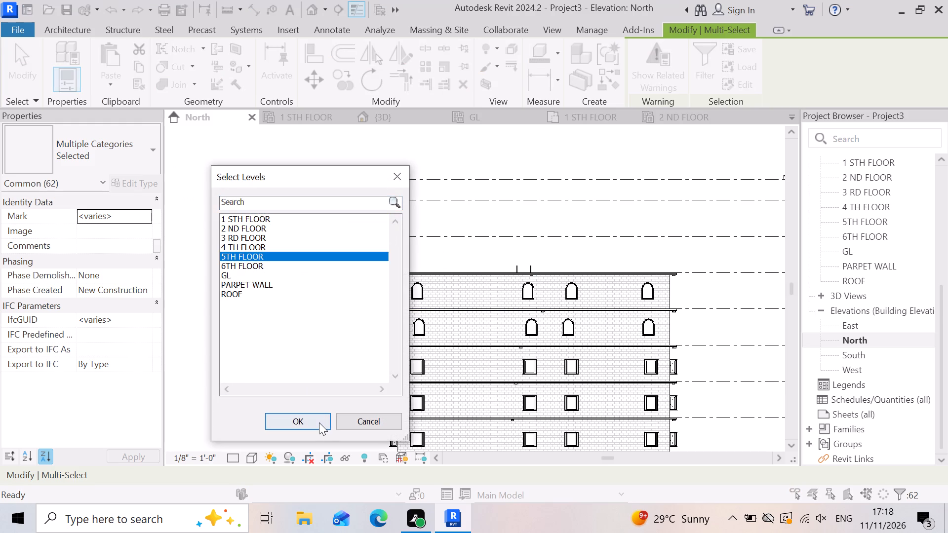
click(319, 422)
scroll(284, 387, down, 3)
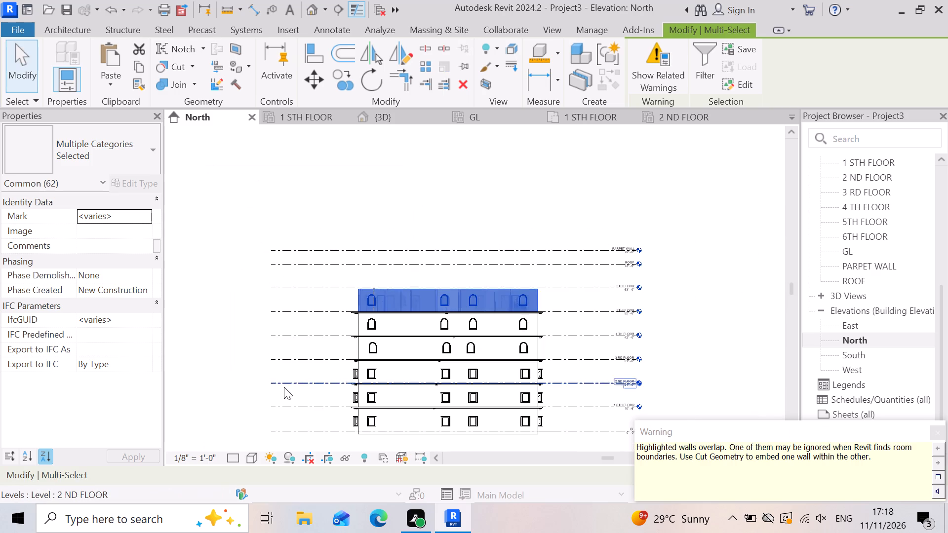
click(690, 367)
Select the fourth-floor elements again and filter them to railings, top rails, stairs, stair runs and stair supports.
scroll(420, 315, up, 3)
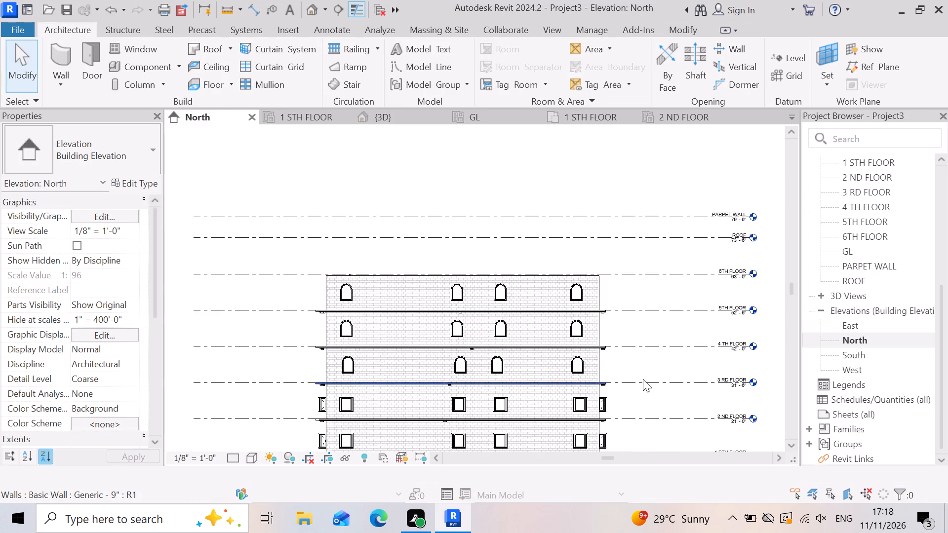
scroll(665, 379, down, 3)
scroll(532, 359, up, 3)
drag(691, 340, 676, 344)
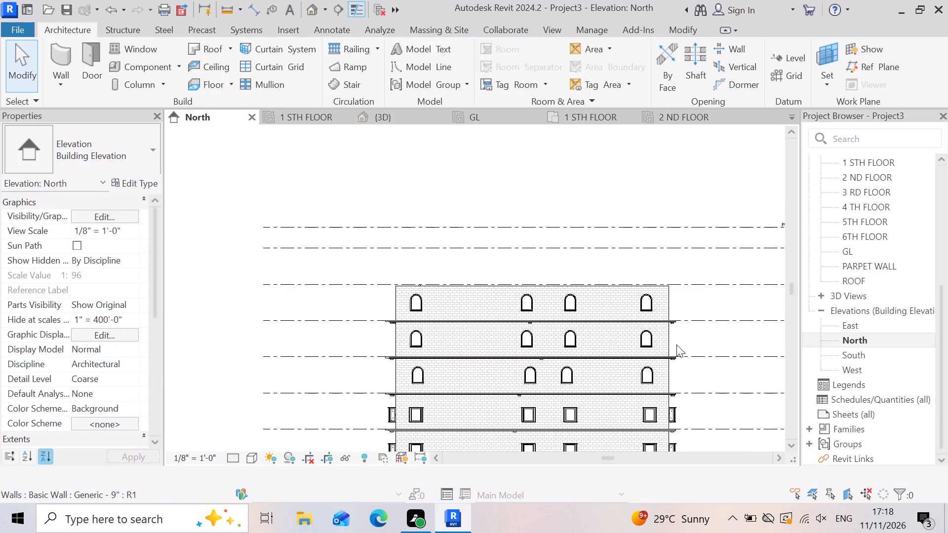
drag(676, 344, 332, 343)
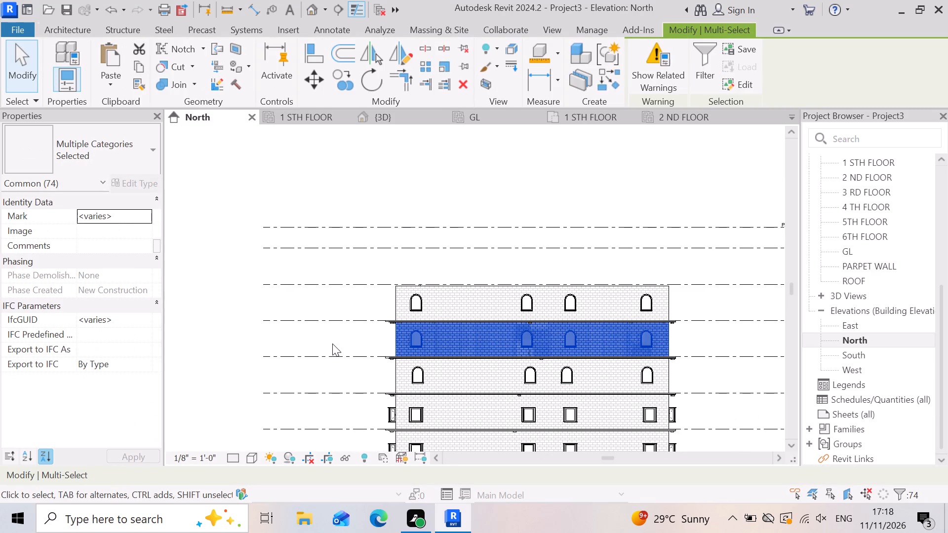
click(710, 57)
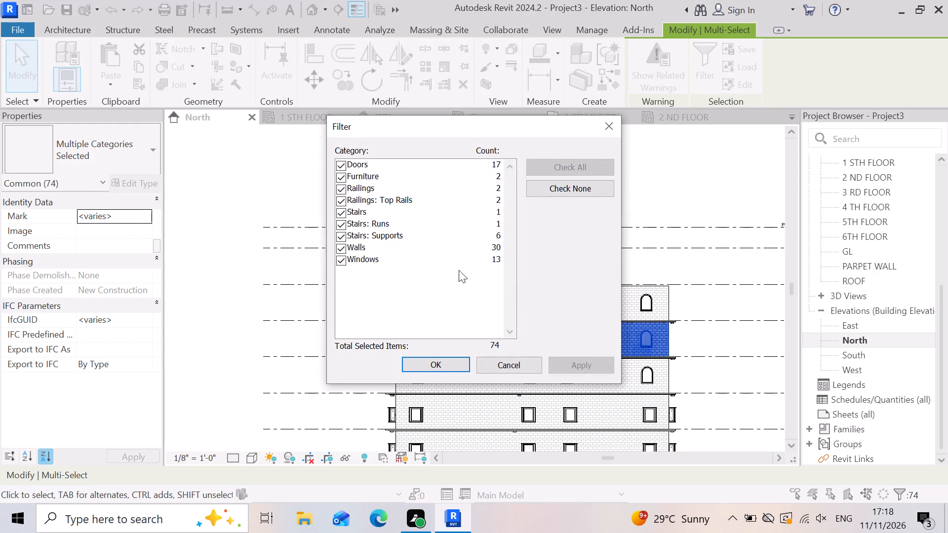
click(557, 187)
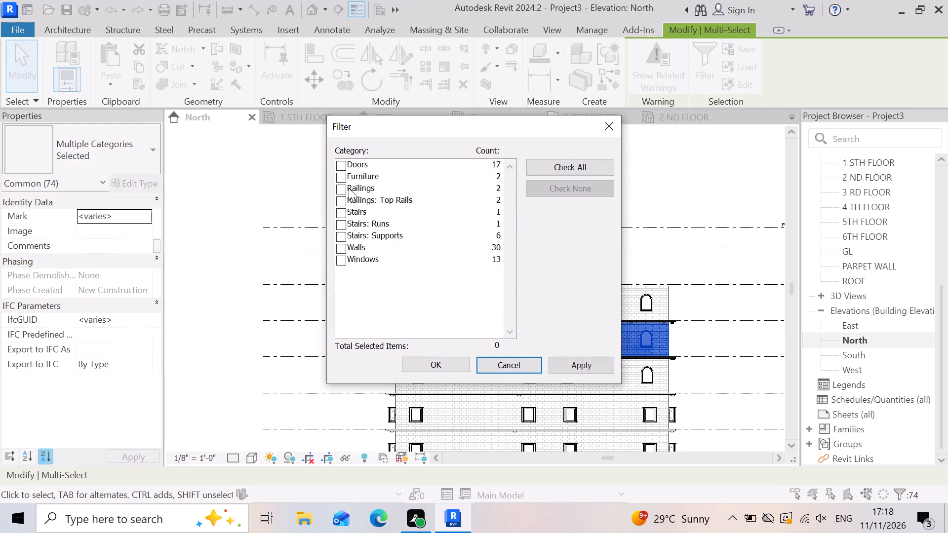
click(342, 192)
click(342, 197)
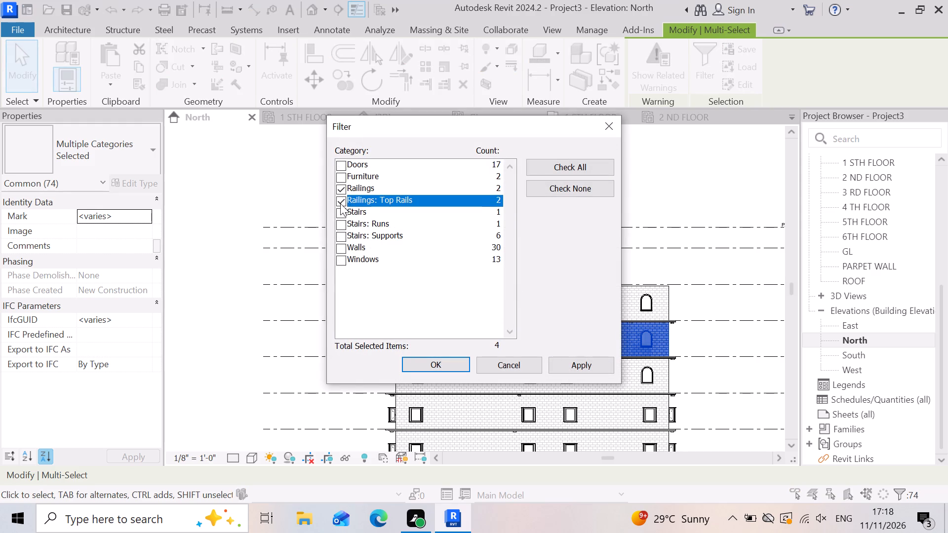
click(338, 211)
click(343, 227)
click(339, 231)
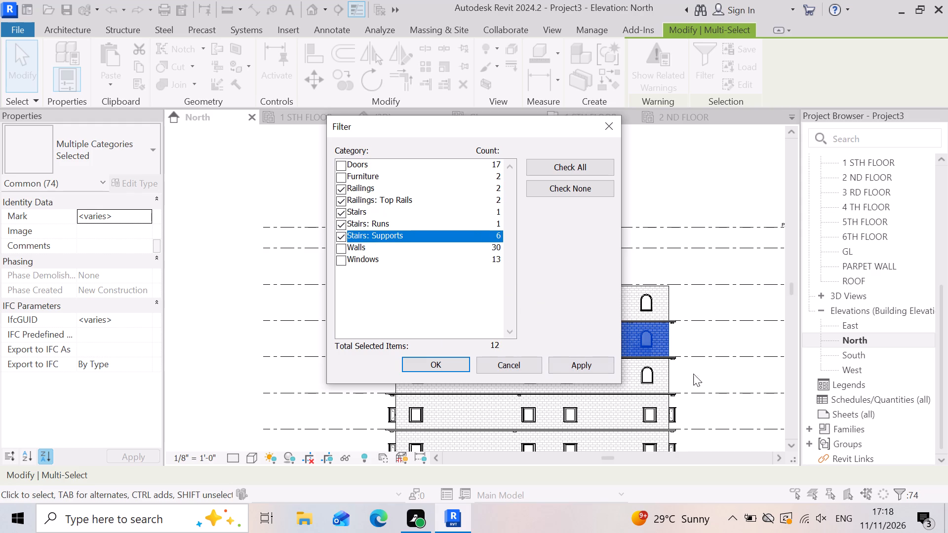
click(576, 365)
click(442, 359)
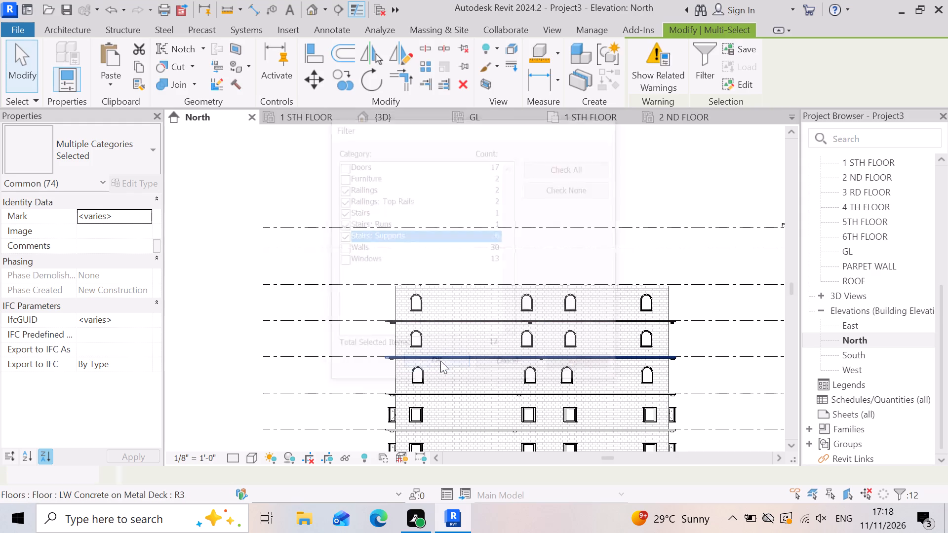
Copy the filtered stair and railings and paste them aligned to the 5TH FLOOR level.
click(141, 72)
click(106, 92)
click(164, 144)
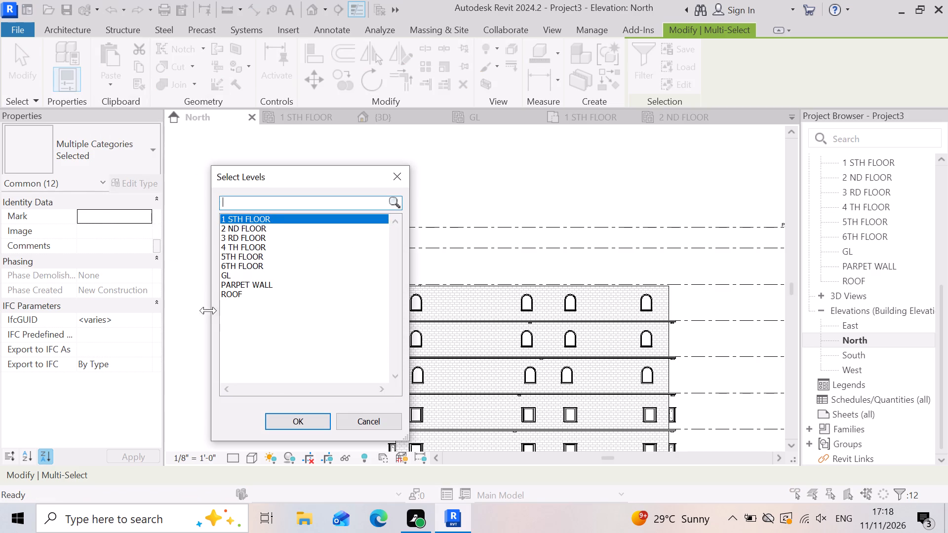
click(249, 257)
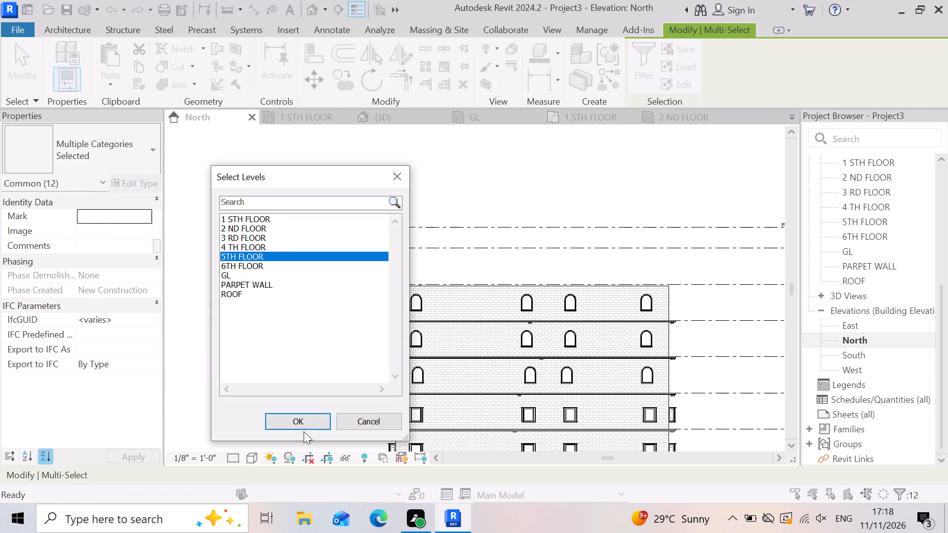
click(308, 424)
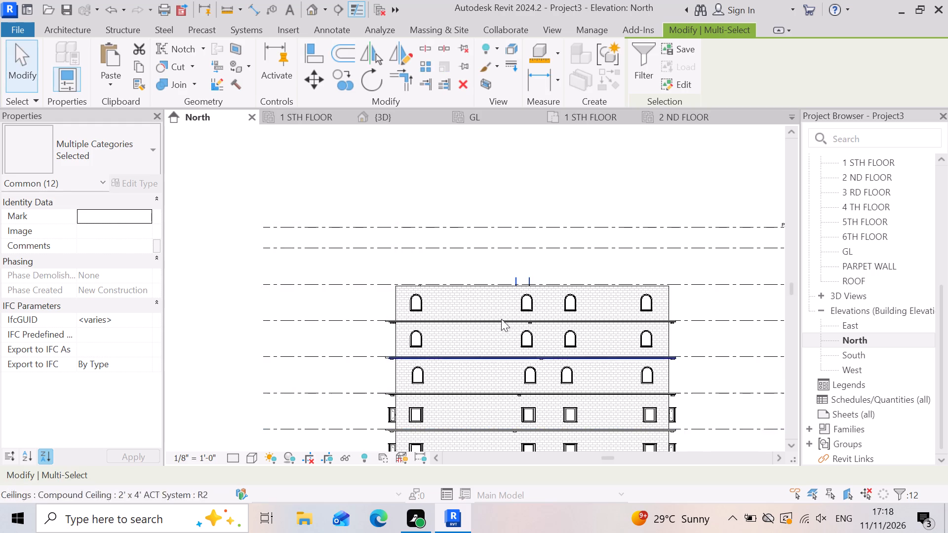
Examine the new fifth floor in the North elevation and the slab and ceiling edge at the 5TH FLOOR level.
scroll(539, 301, up, 4)
scroll(343, 320, down, 2)
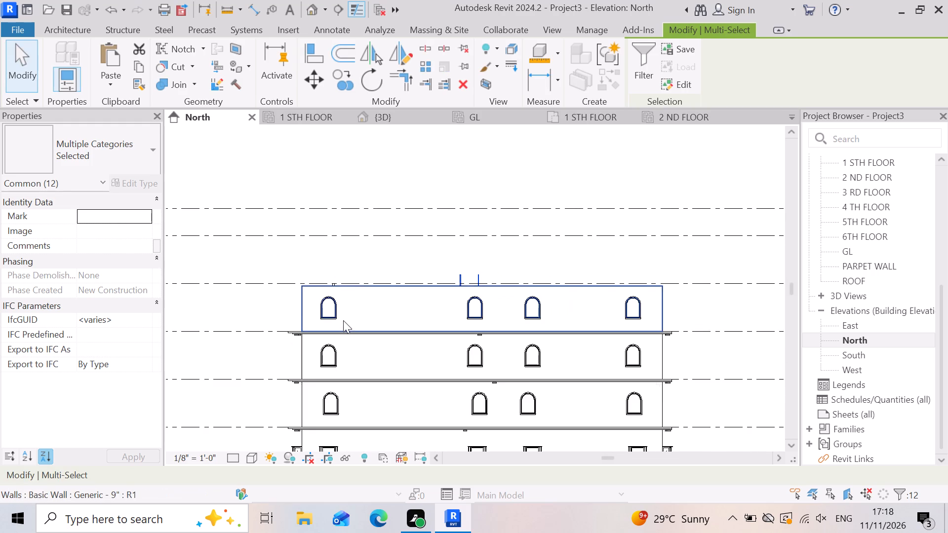
scroll(343, 320, down, 2)
scroll(488, 334, up, 7)
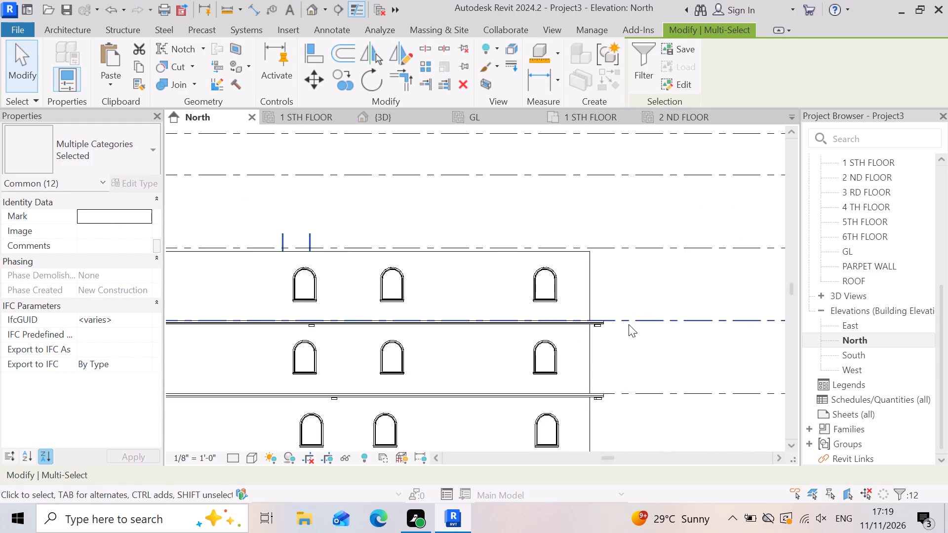
scroll(629, 324, up, 11)
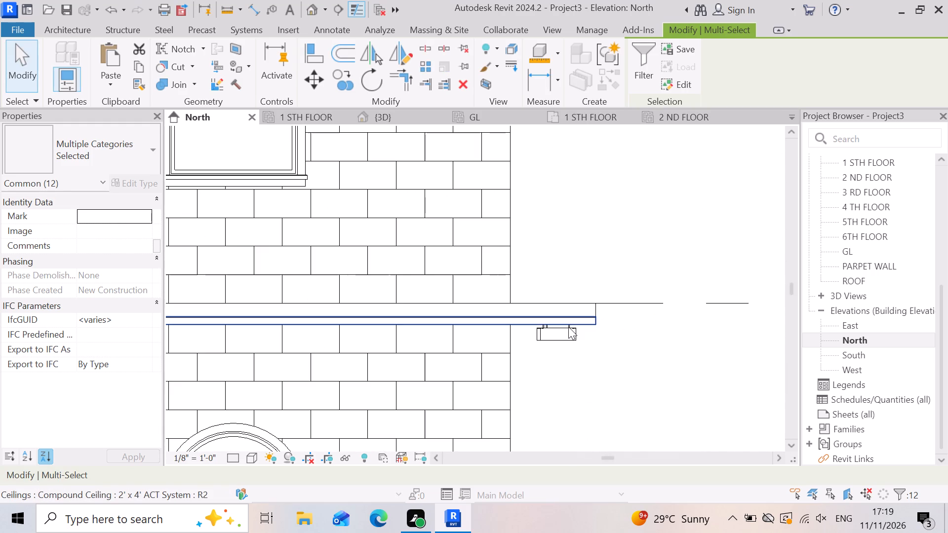
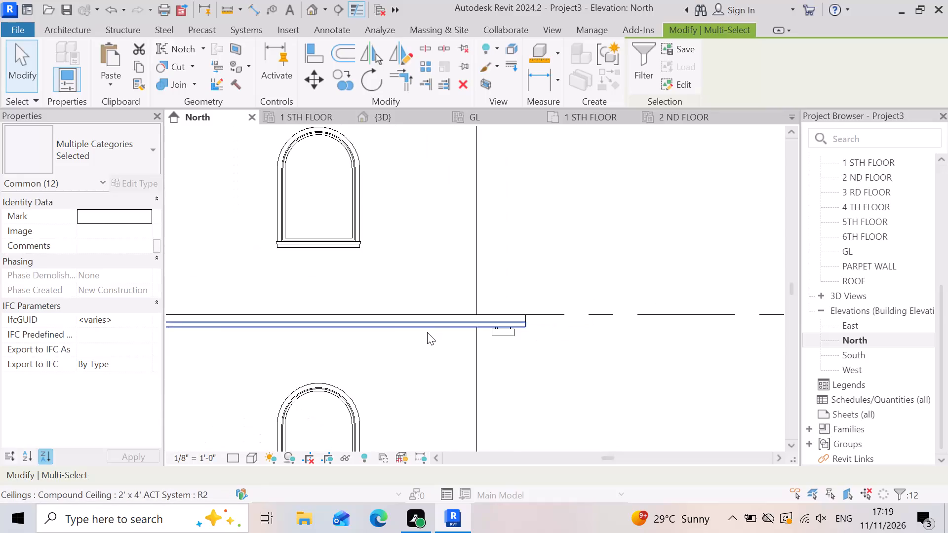
Examine the projecting slab and ceiling edge, and the fixture beneath it, at the 5TH FLOOR level in the North elevation.
scroll(369, 312, down, 4)
scroll(503, 332, up, 13)
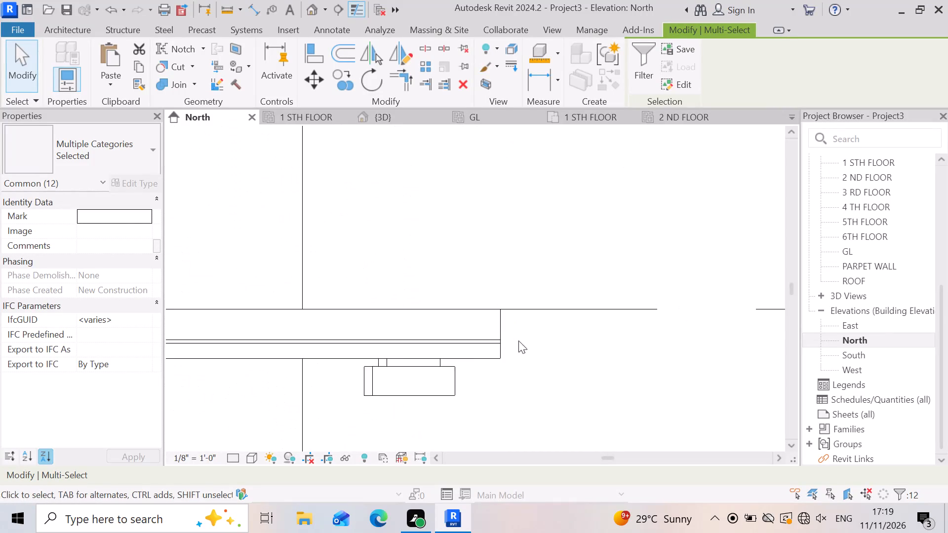
scroll(518, 341, up, 7)
scroll(554, 350, down, 4)
scroll(599, 326, up, 1)
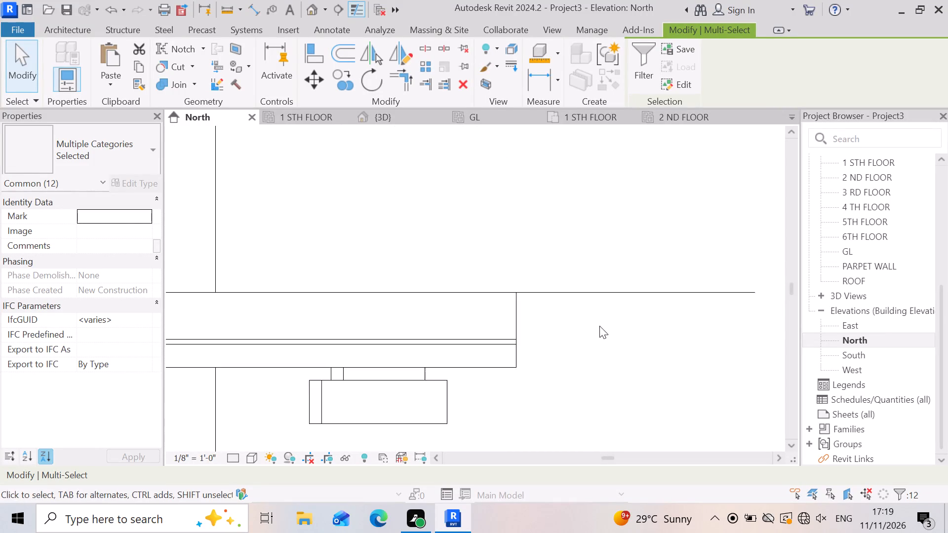
scroll(599, 326, up, 2)
scroll(572, 377, down, 15)
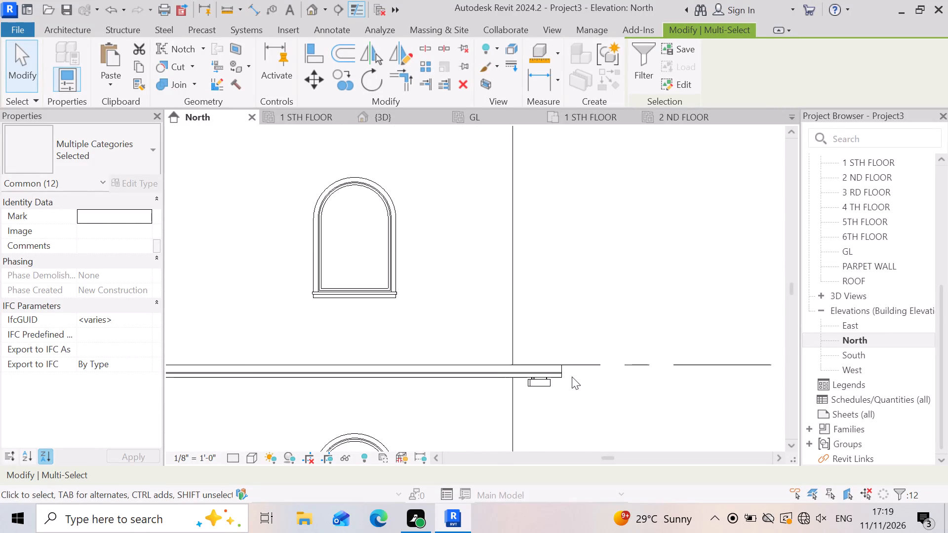
scroll(622, 414, down, 4)
scroll(476, 374, down, 3)
scroll(631, 421, up, 6)
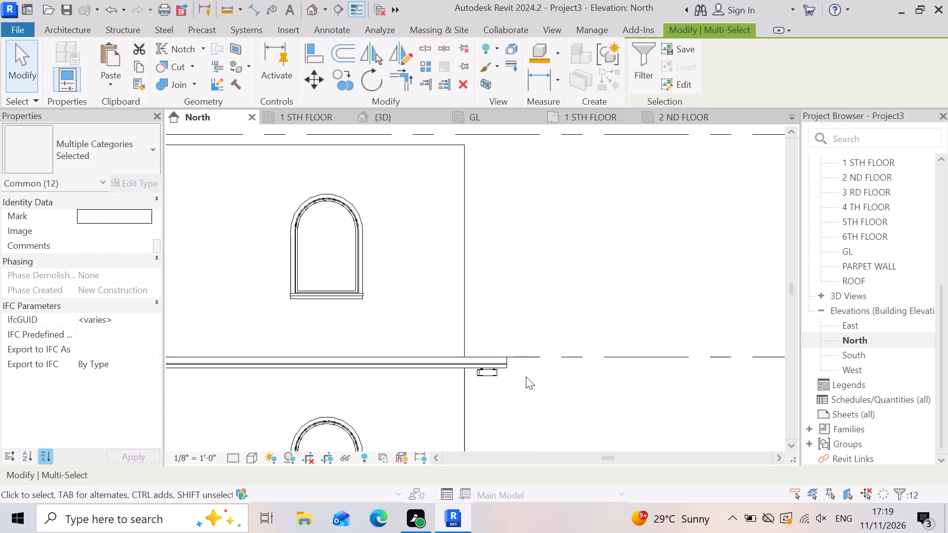
scroll(526, 377, up, 10)
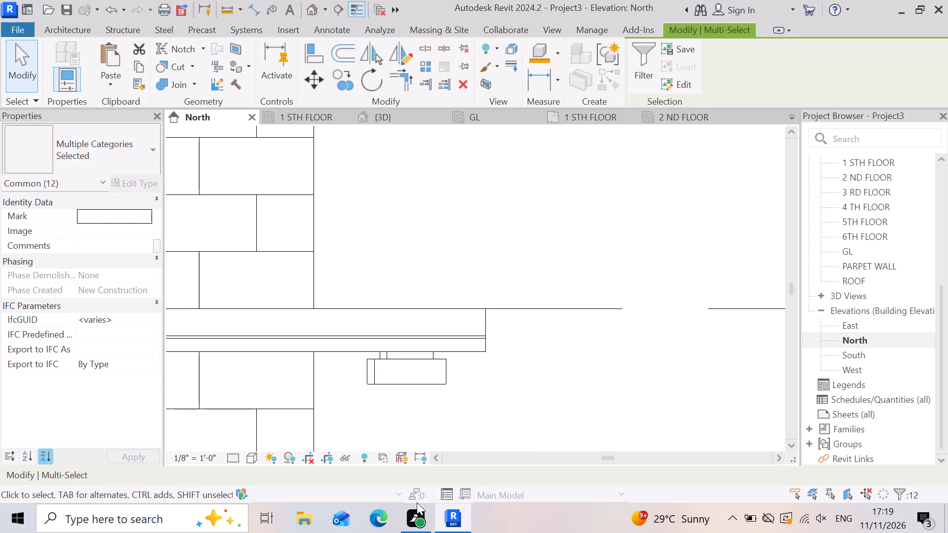
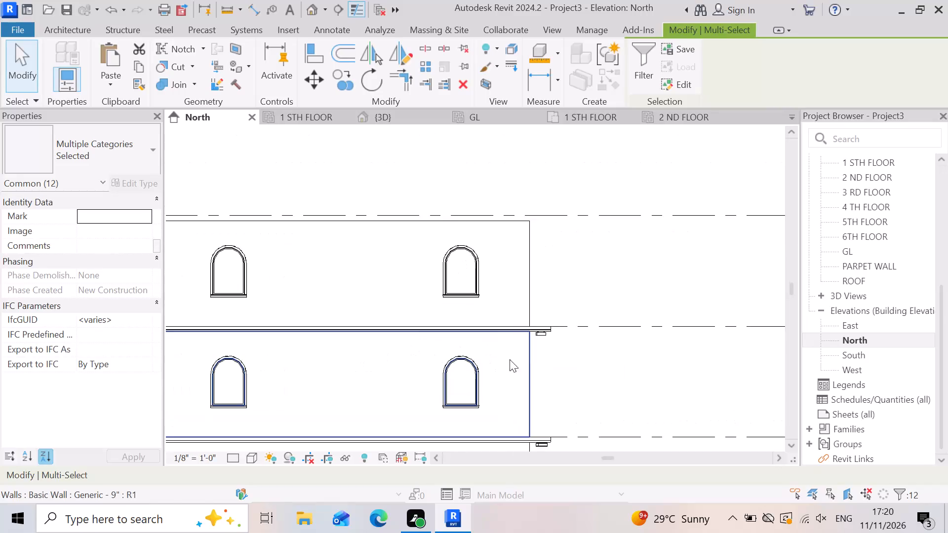
Examine the upper storeys in the North elevation, including the wall top at 6TH FLOOR and the projecting slab and ceiling edges below.
scroll(569, 375, down, 4)
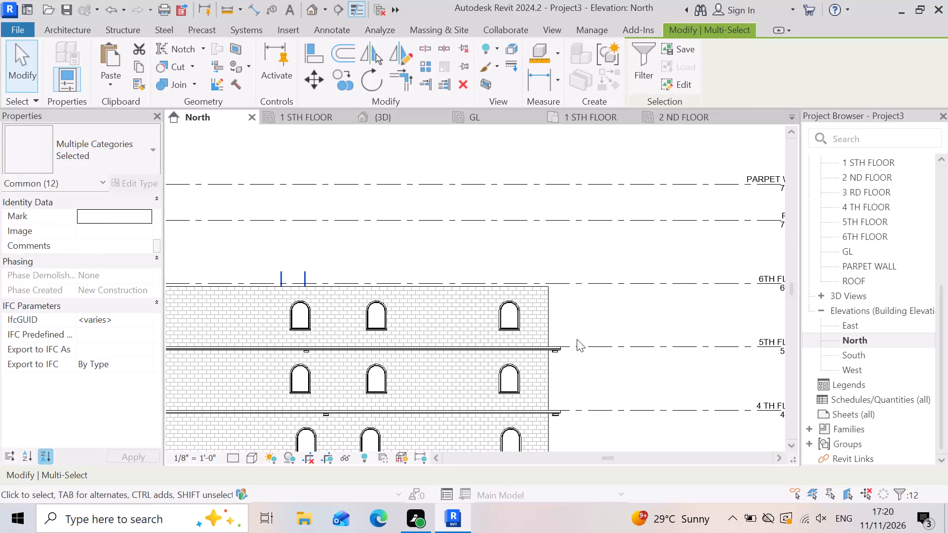
scroll(579, 339, up, 3)
scroll(538, 250, up, 9)
scroll(600, 309, down, 7)
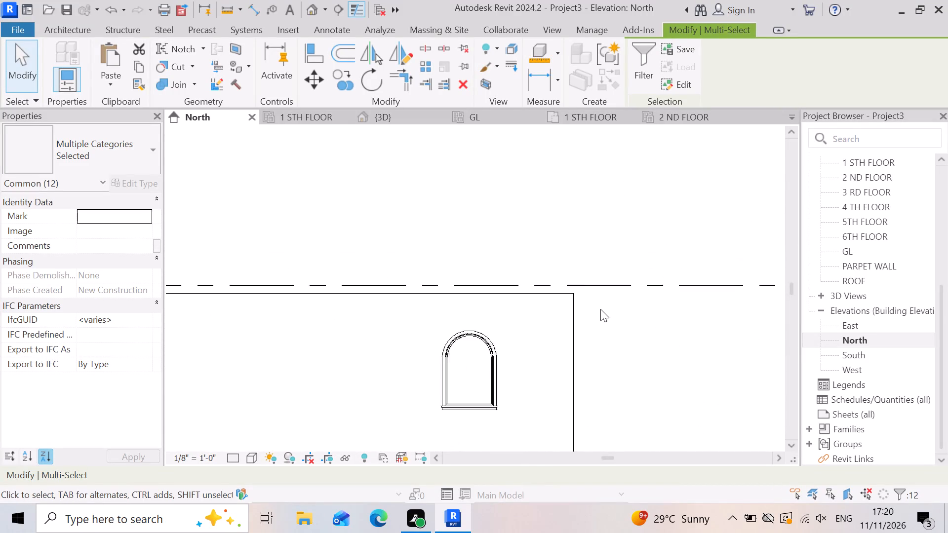
scroll(600, 309, down, 1)
scroll(562, 336, down, 3)
scroll(513, 319, down, 2)
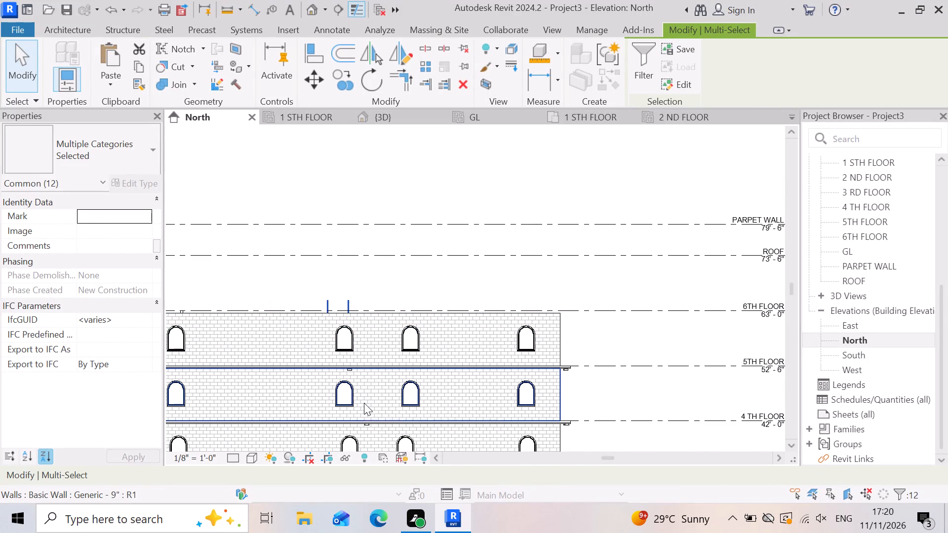
scroll(536, 308, down, 2)
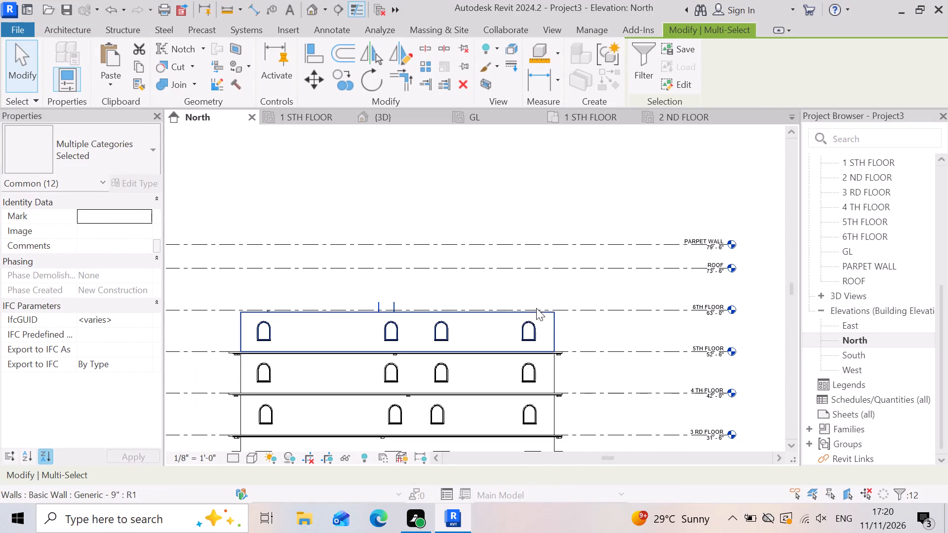
scroll(394, 328, up, 1)
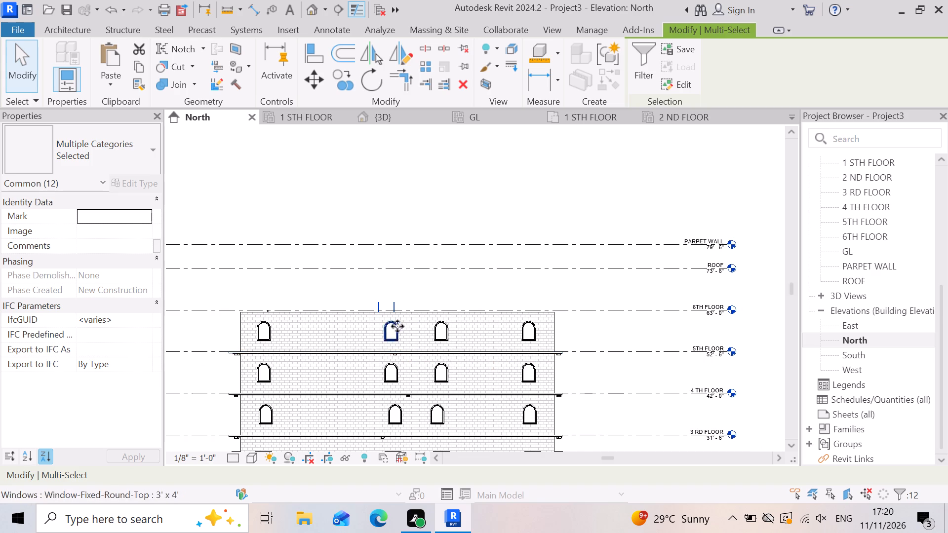
scroll(397, 326, up, 1)
scroll(459, 299, up, 13)
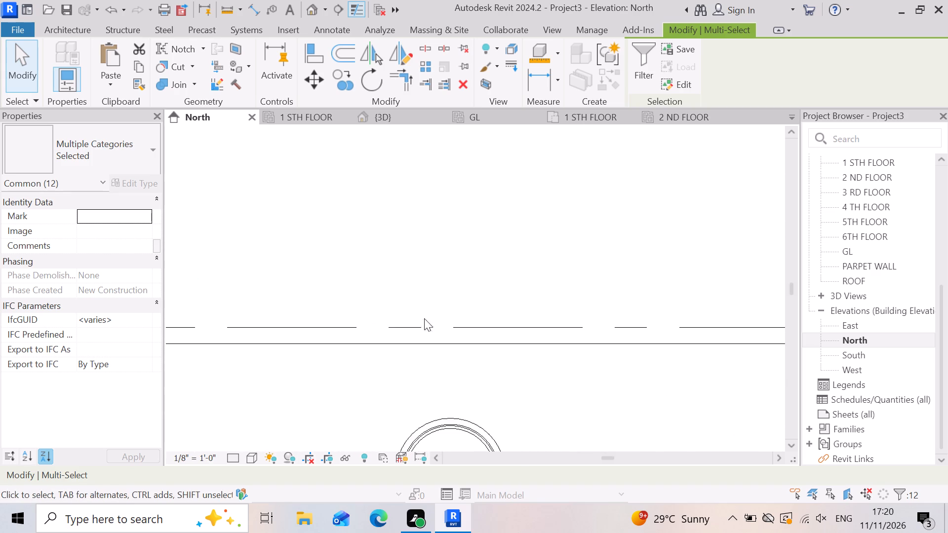
scroll(405, 331, up, 3)
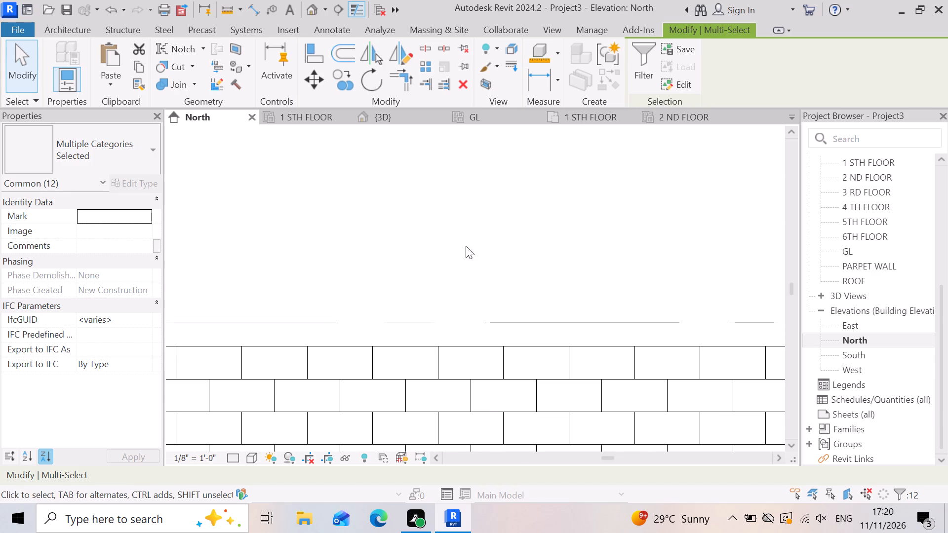
scroll(450, 263, down, 16)
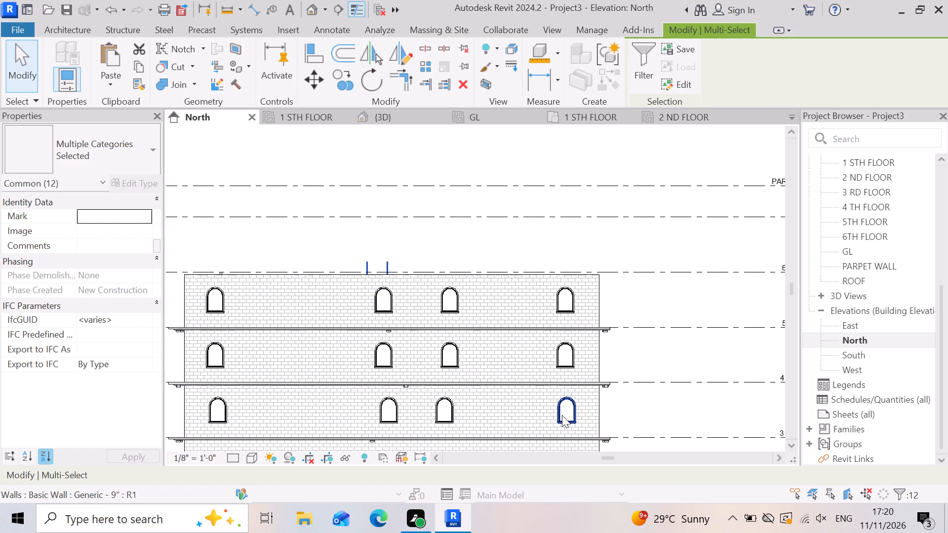
scroll(591, 373, up, 12)
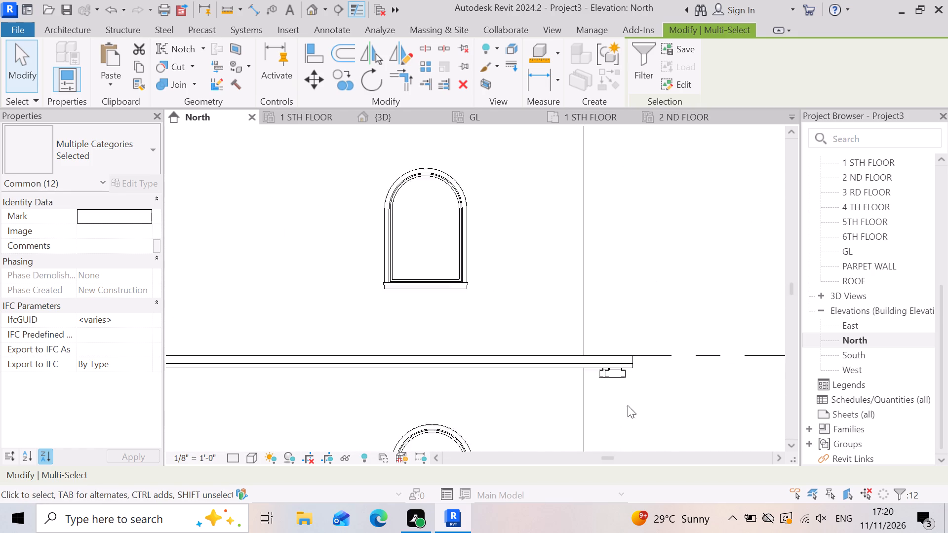
scroll(650, 367, up, 3)
scroll(680, 402, down, 14)
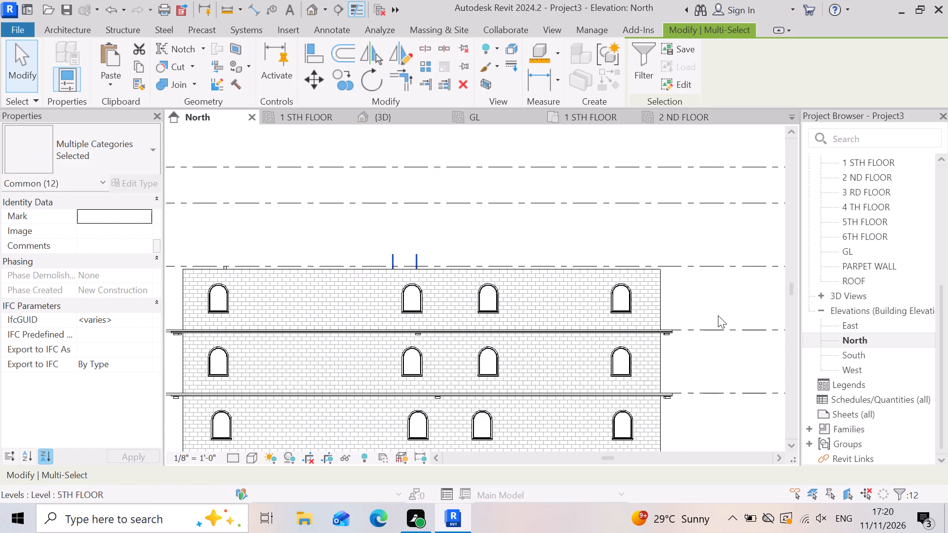
Copy the fourth floor's 2' x 4' ACT System compound ceiling and paste it aligned to the 5TH FLOOR level.
scroll(718, 315, up, 20)
scroll(718, 315, up, 2)
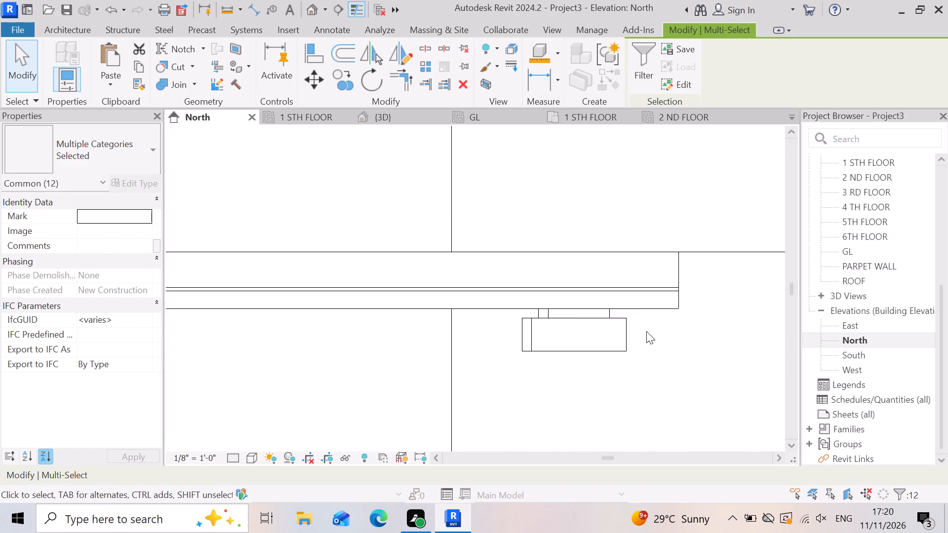
click(676, 300)
scroll(684, 330, down, 12)
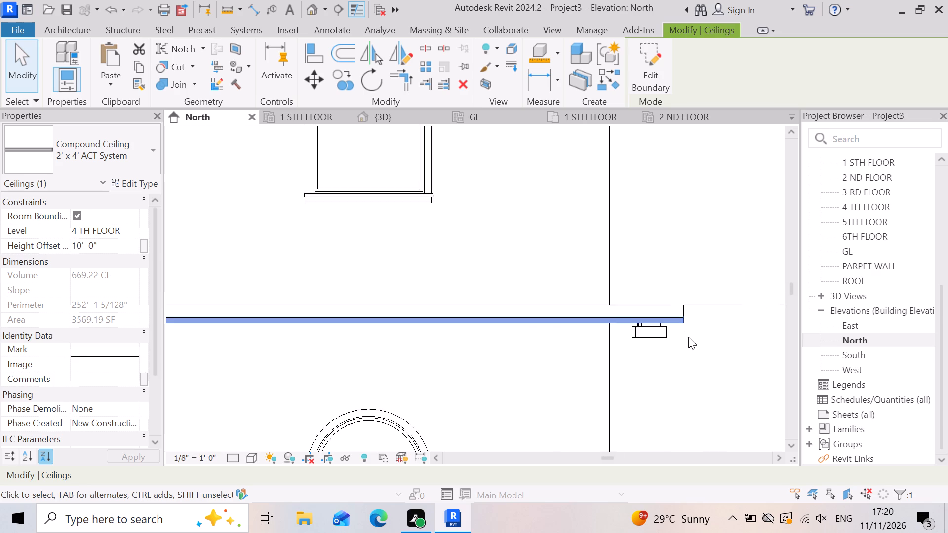
scroll(688, 337, down, 11)
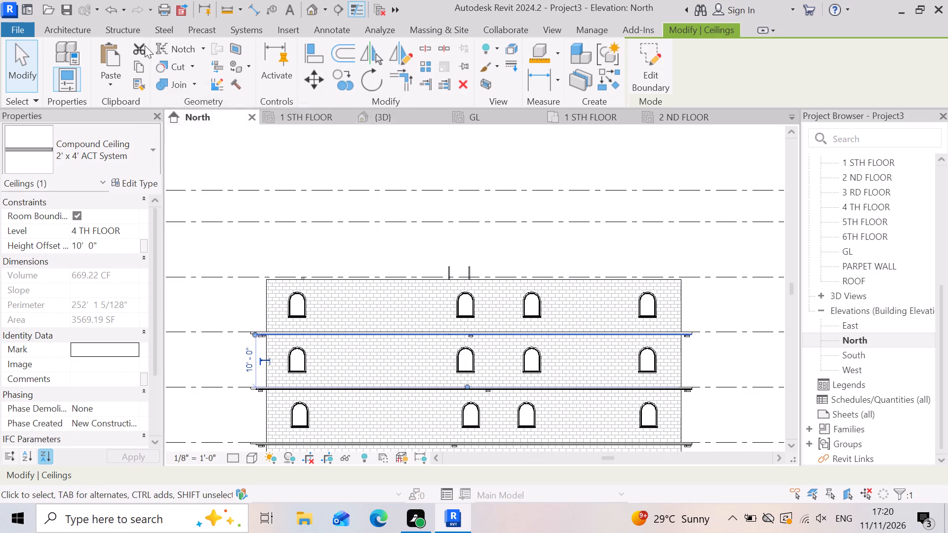
click(145, 70)
double_click(116, 87)
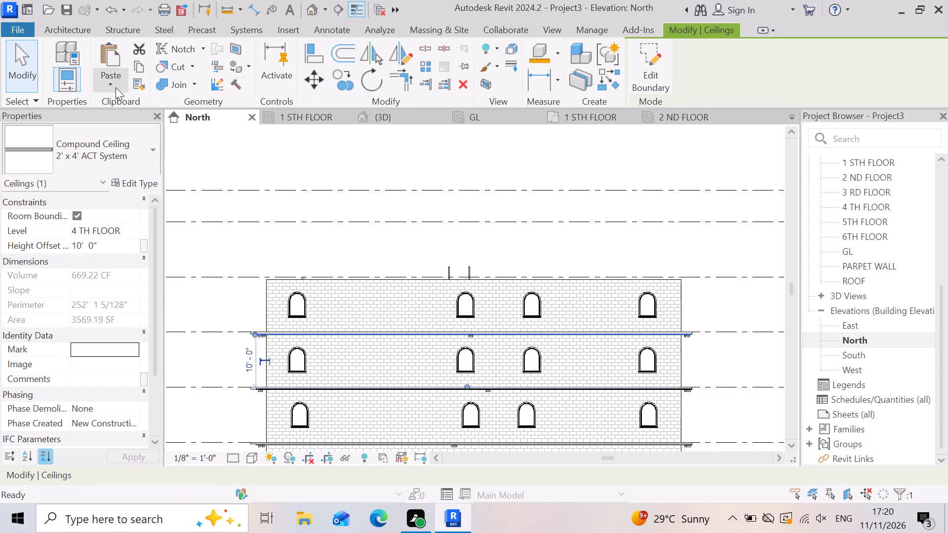
click(112, 80)
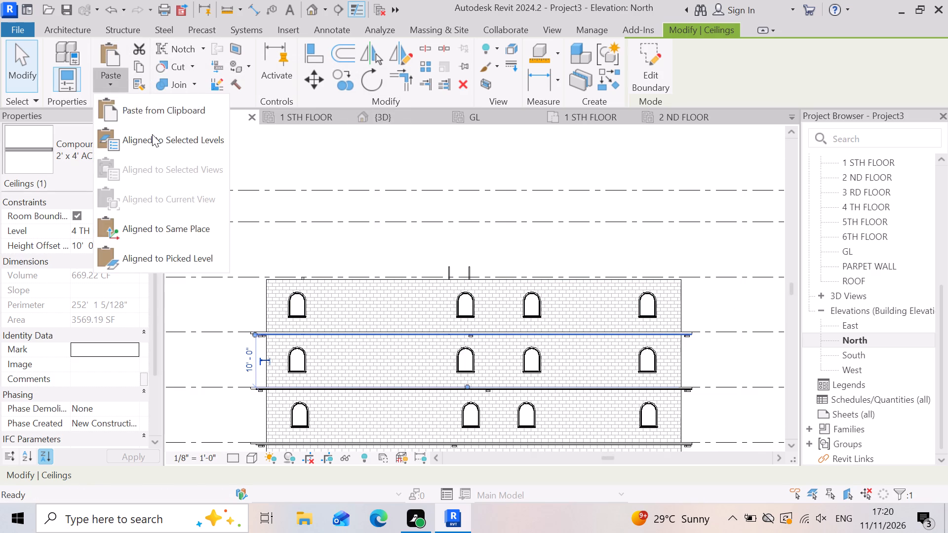
click(152, 134)
scroll(422, 311, down, 4)
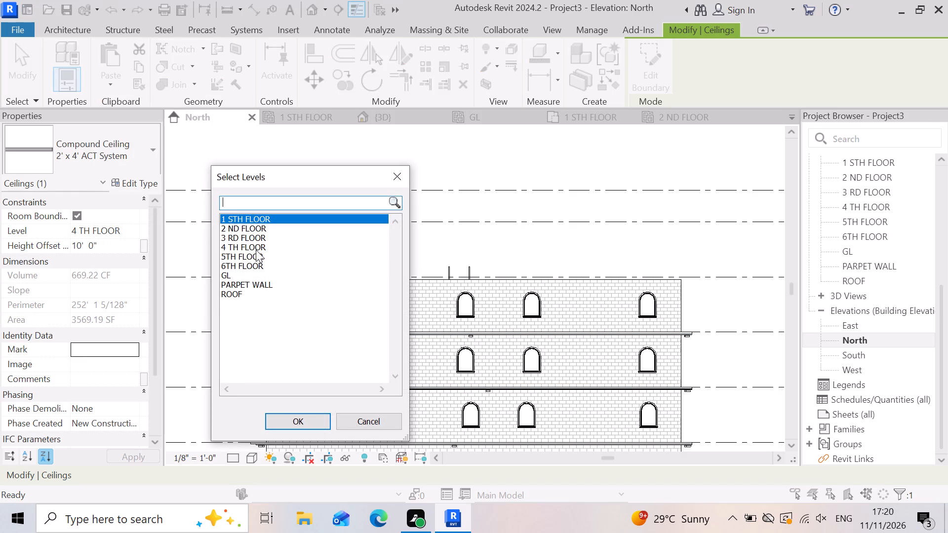
click(256, 245)
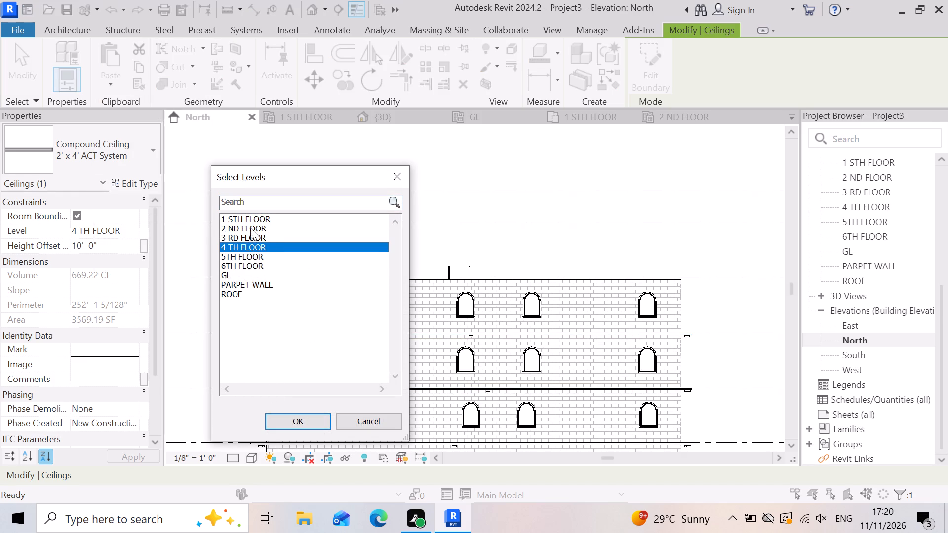
click(249, 259)
click(289, 419)
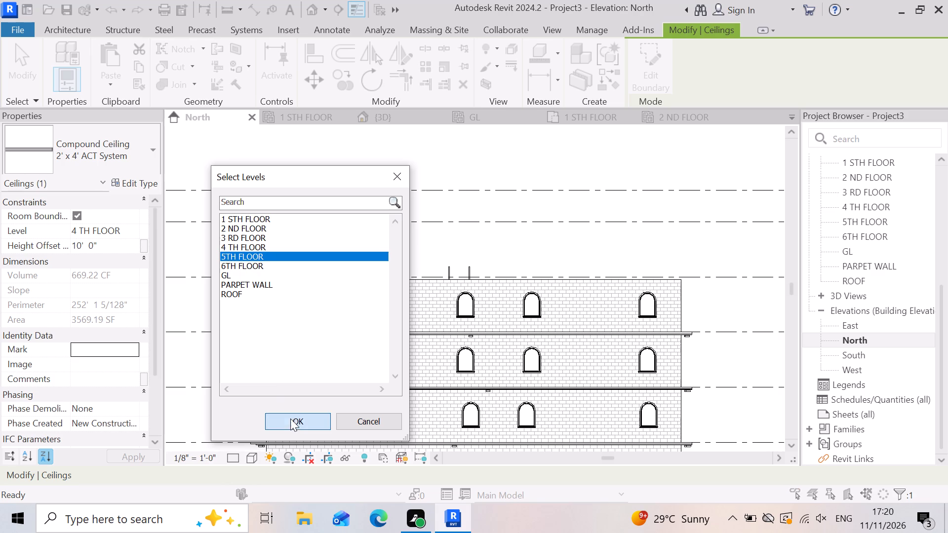
scroll(420, 293, down, 3)
scroll(486, 331, down, 1)
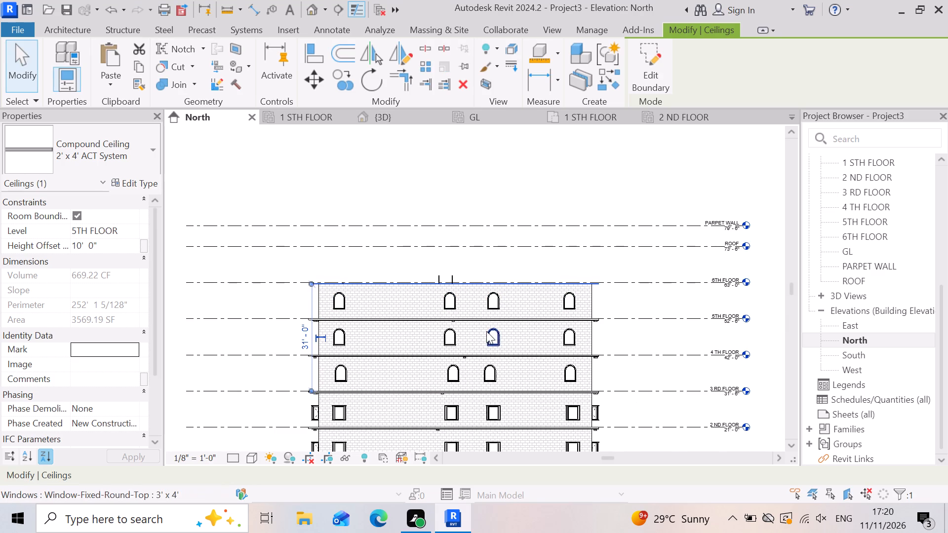
scroll(486, 331, down, 1)
click(739, 372)
Open the 5TH FLOOR reflected ceiling plan at the building's northwest corner.
scroll(585, 304, up, 9)
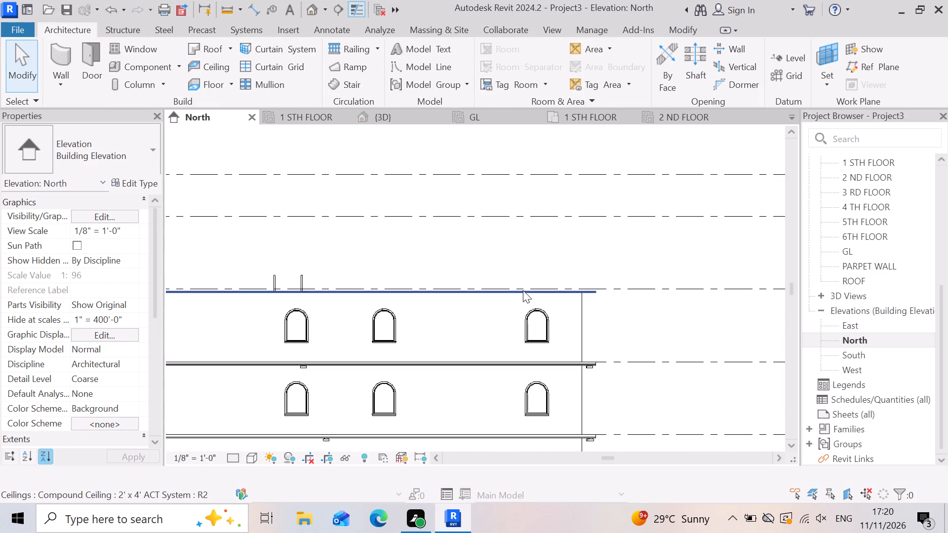
scroll(511, 301, down, 7)
scroll(612, 294, up, 2)
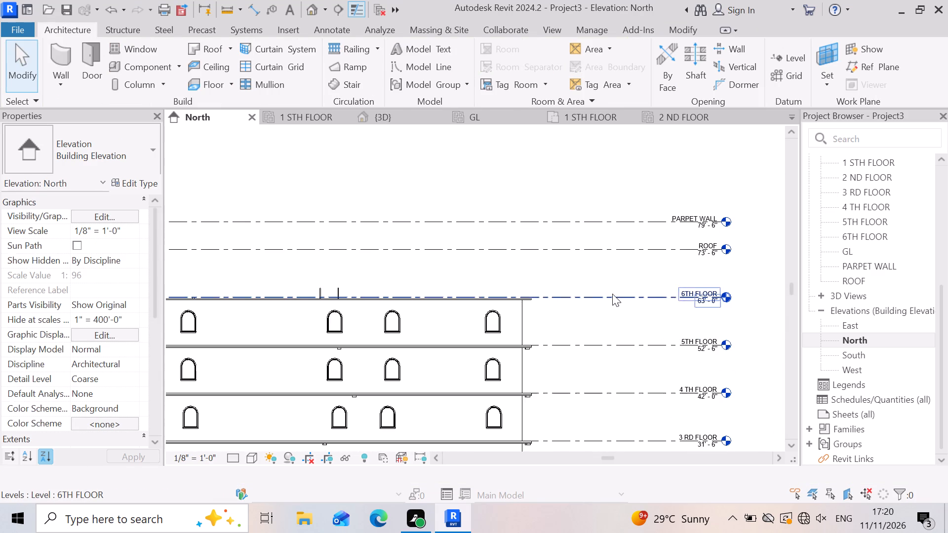
scroll(493, 306, up, 6)
scroll(508, 295, down, 8)
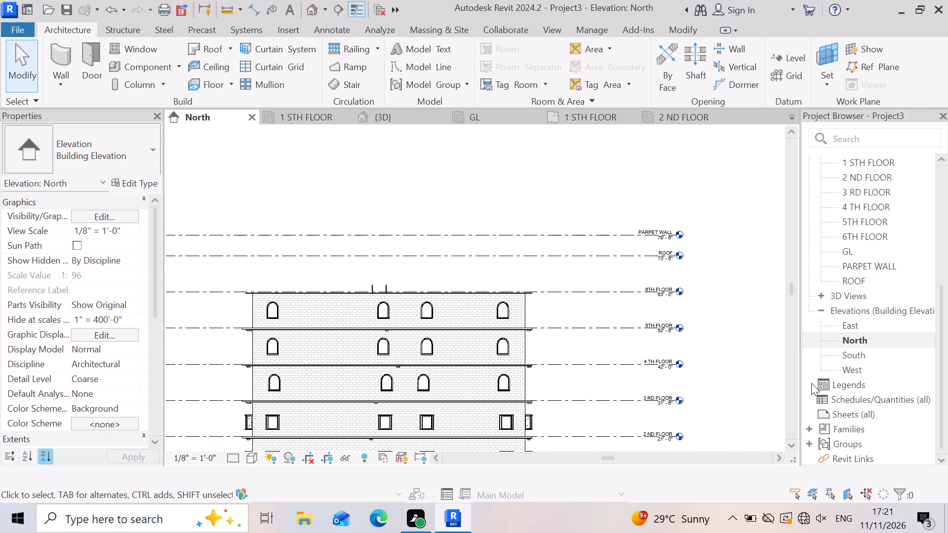
scroll(856, 354, down, 3)
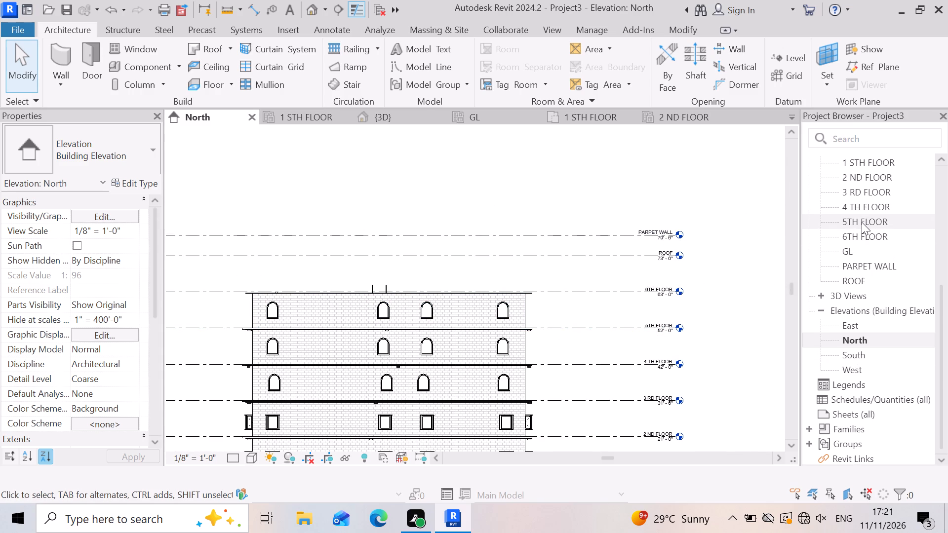
double_click(862, 222)
scroll(308, 279, up, 3)
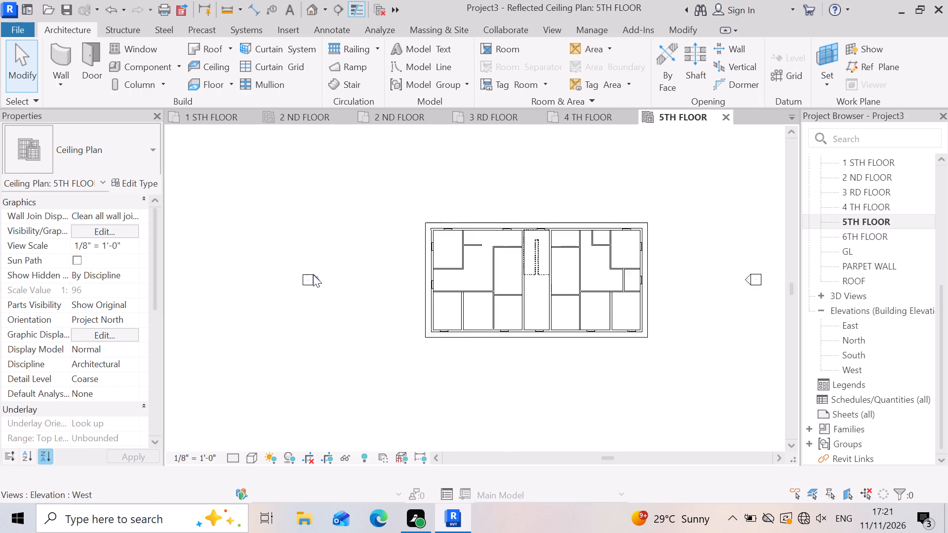
scroll(533, 216, up, 9)
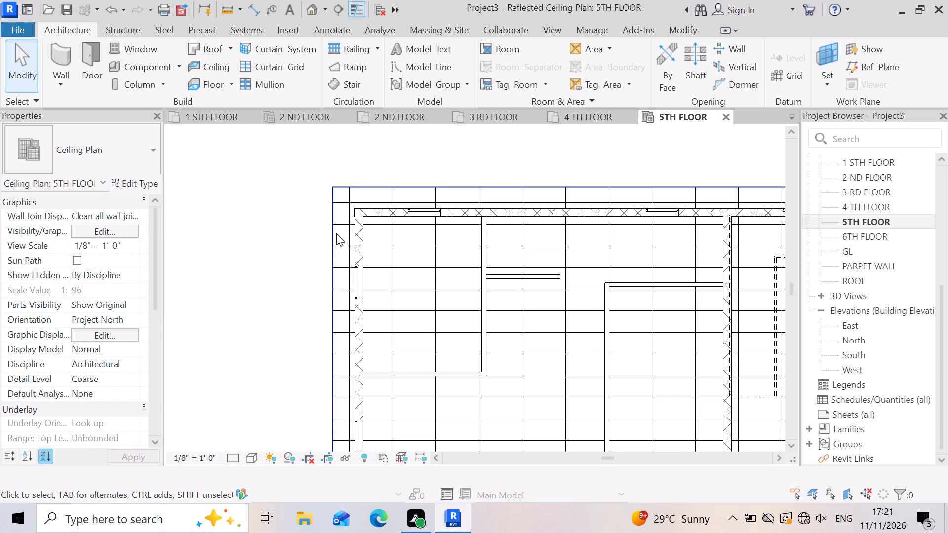
scroll(354, 217, up, 3)
scroll(335, 264, down, 3)
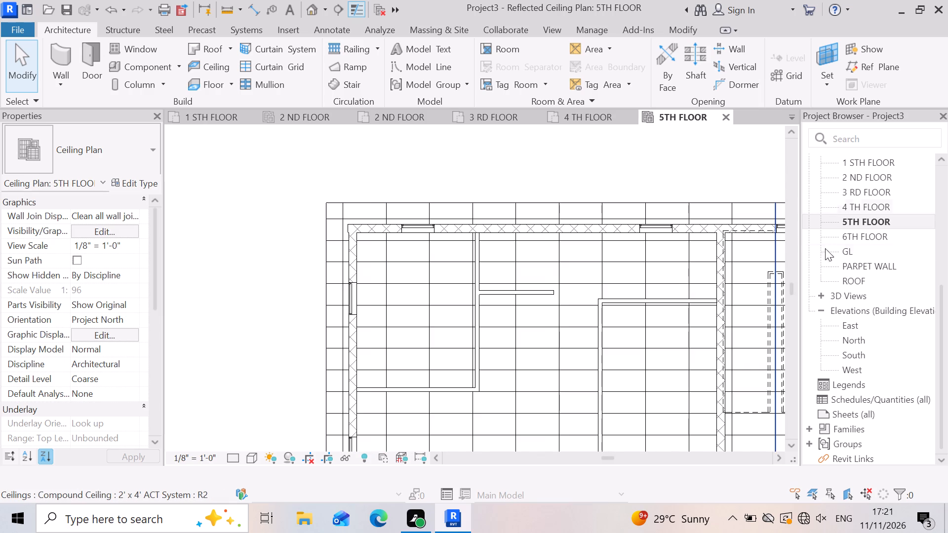
double_click(873, 204)
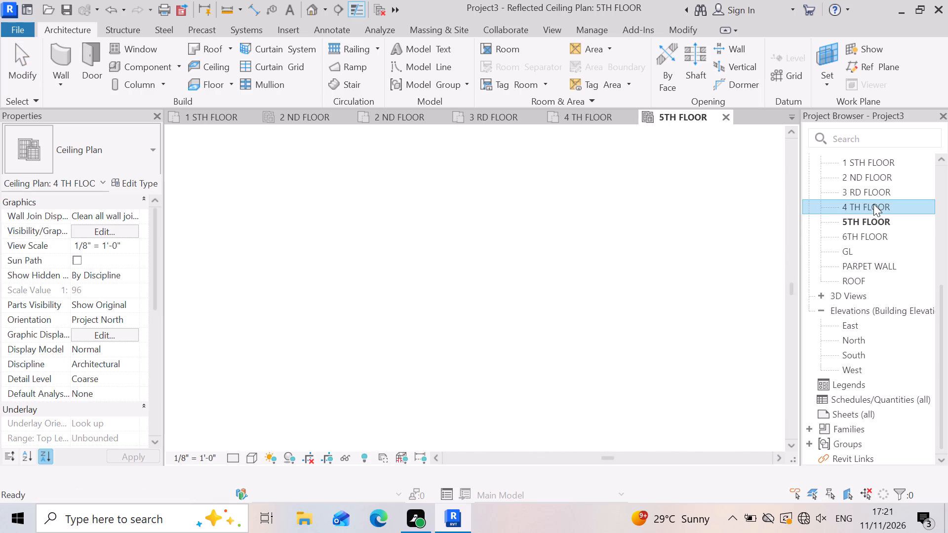
double_click(876, 222)
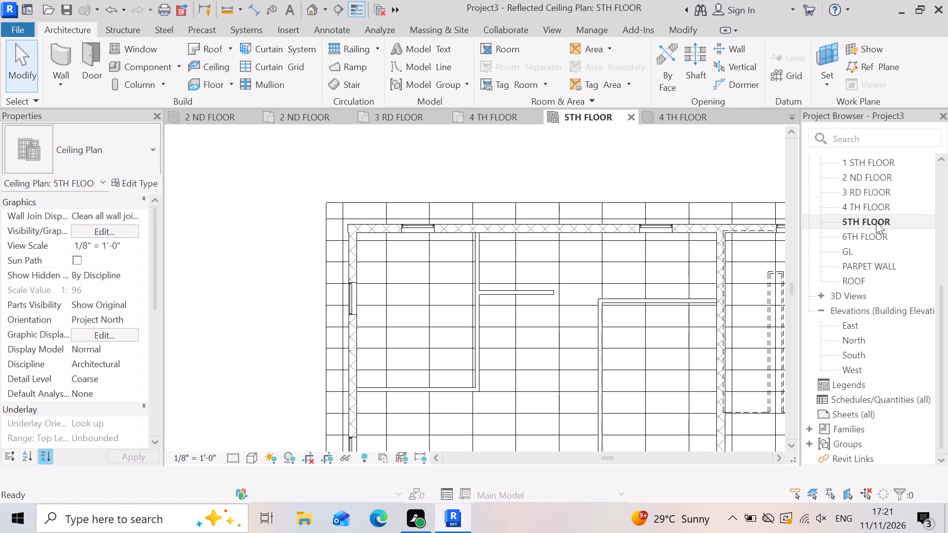
scroll(336, 227, up, 2)
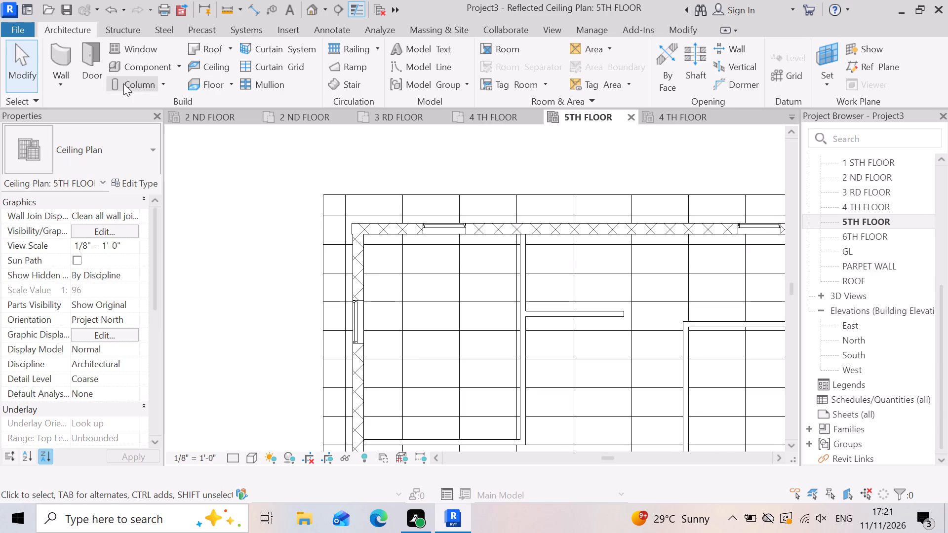
Place Ceiling Light - Flat Round 60W - 120V fixtures on the north overhang at both corners and outside the stairwell.
click(177, 62)
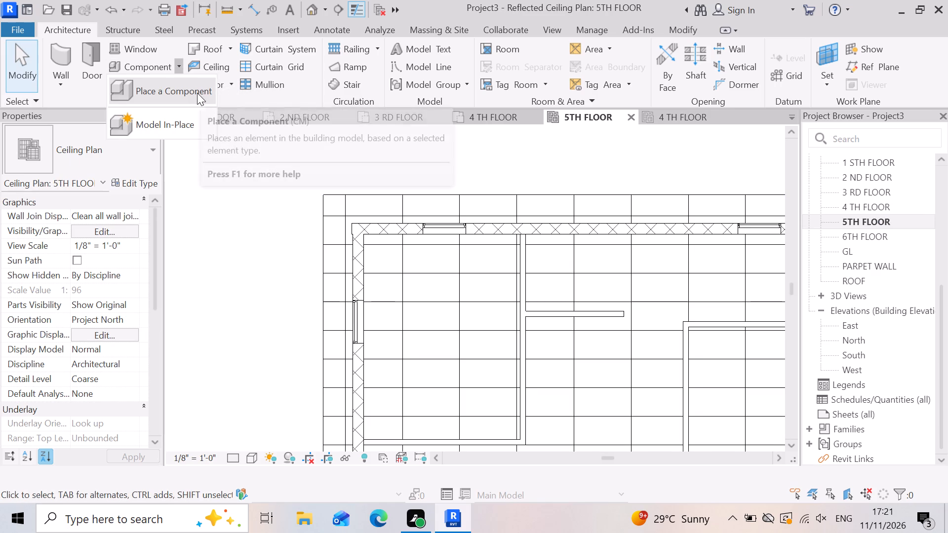
click(190, 92)
scroll(375, 198, up, 9)
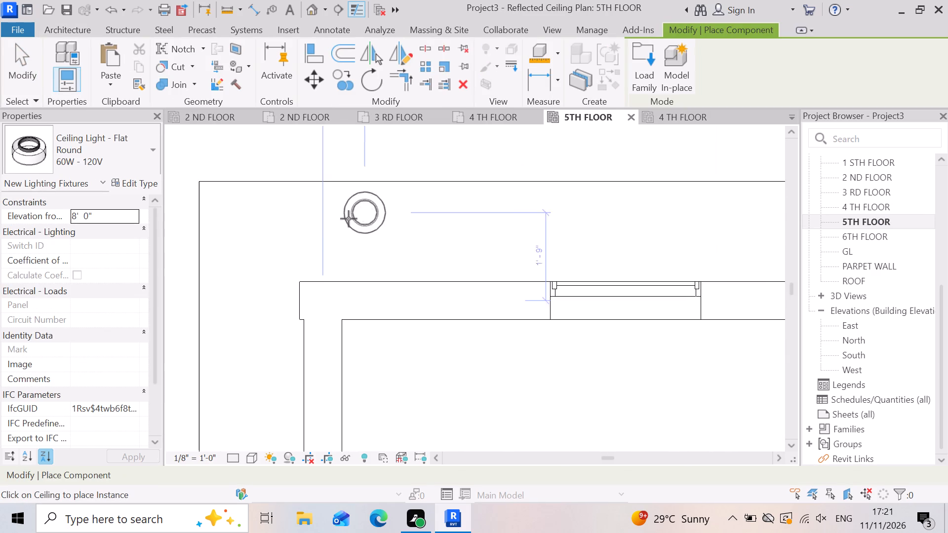
click(225, 224)
scroll(201, 251, down, 9)
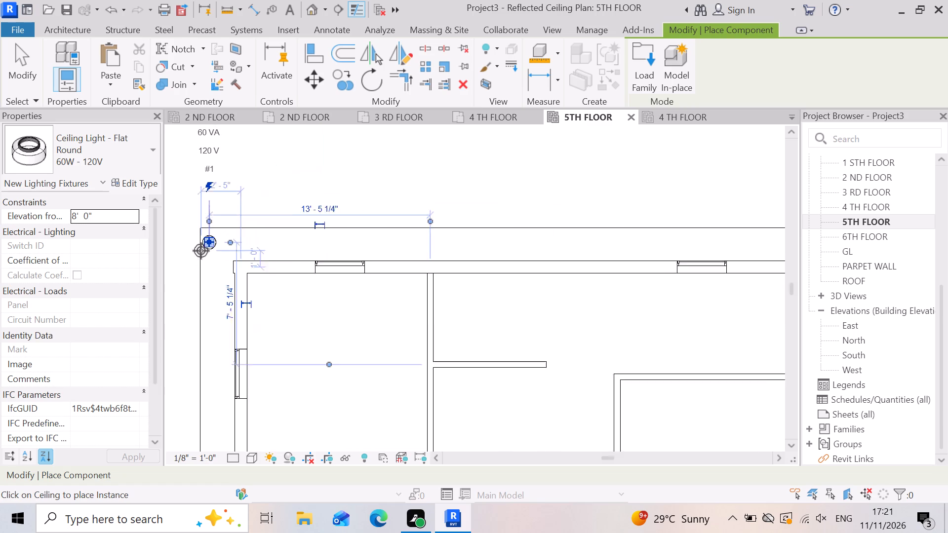
scroll(403, 264, down, 4)
scroll(610, 269, up, 6)
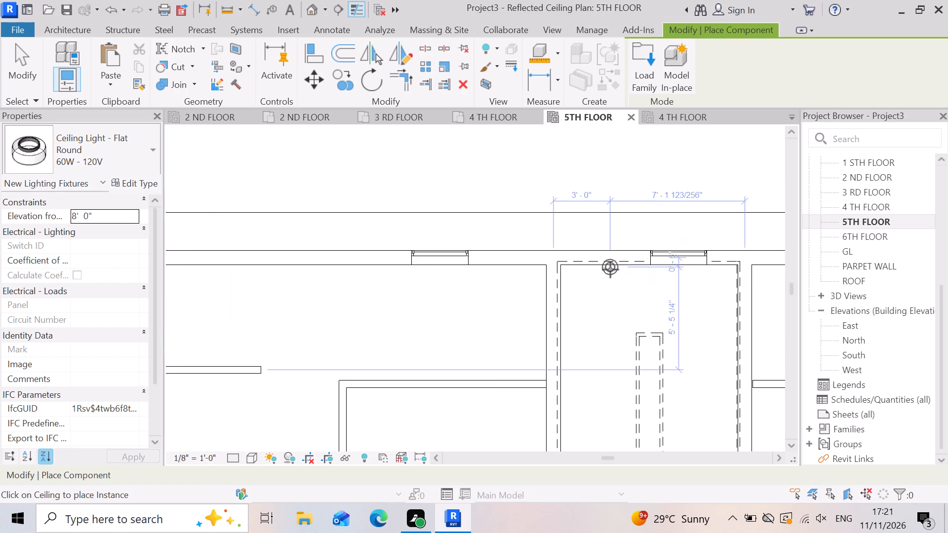
click(619, 232)
scroll(500, 269, down, 1)
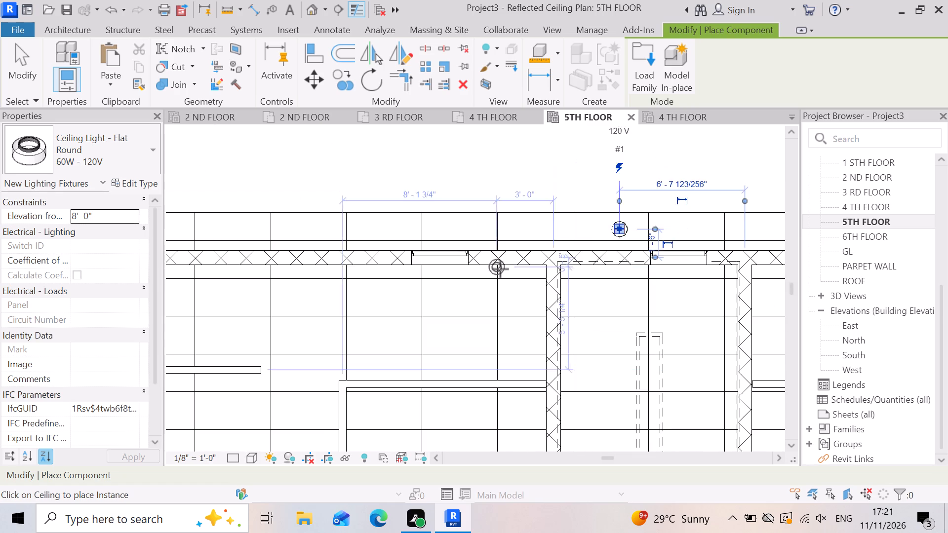
scroll(500, 269, down, 11)
scroll(668, 261, up, 8)
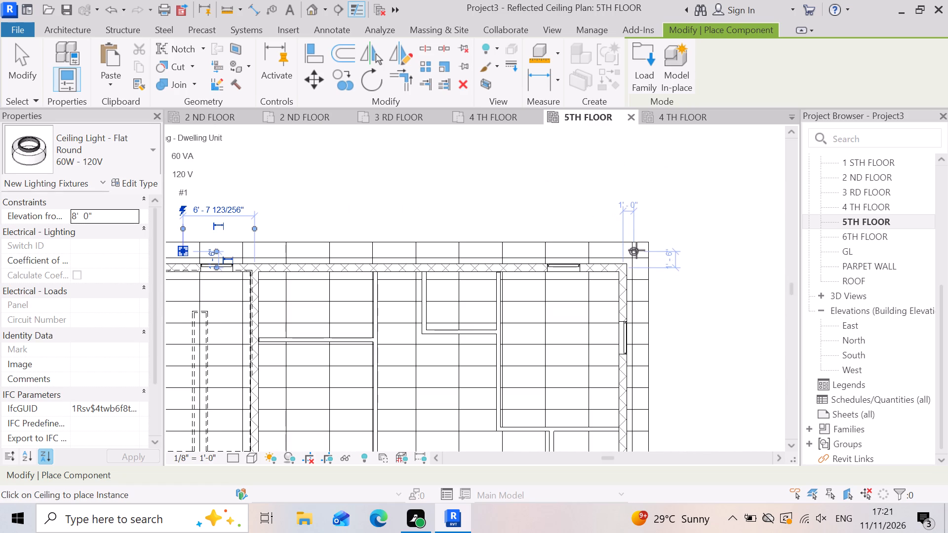
click(636, 250)
Place flat round ceiling lights on the south overhang at the southwest corner, outside the central bay's window, and at the southeast corner.
scroll(609, 236, down, 12)
scroll(460, 336, up, 2)
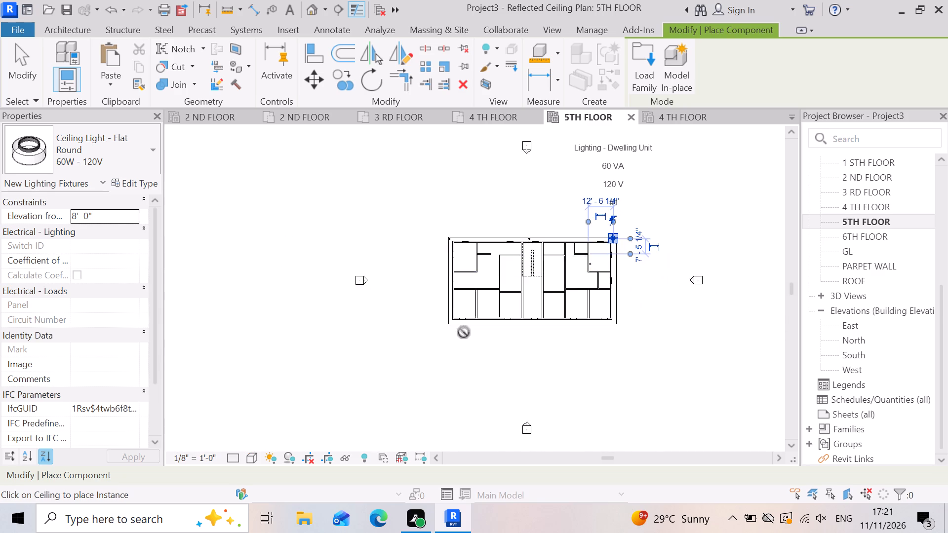
scroll(464, 332, up, 10)
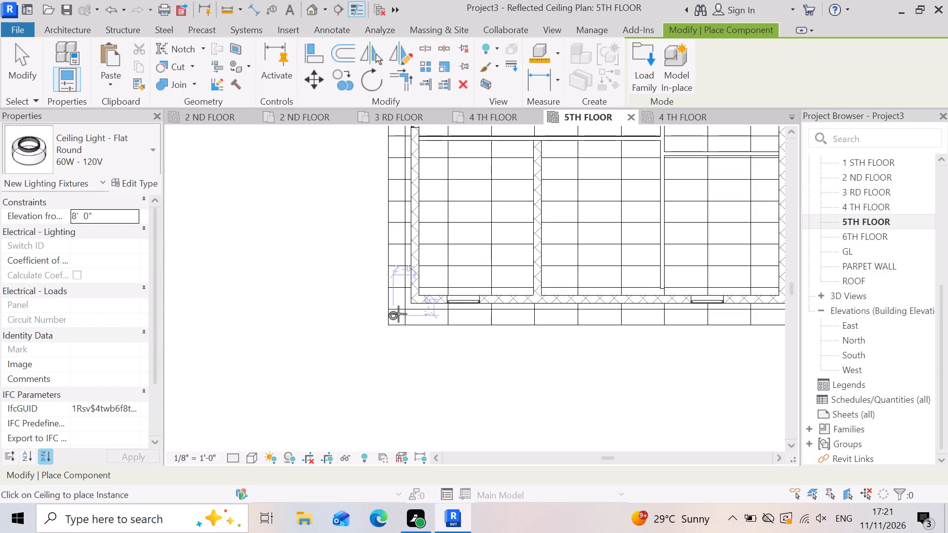
click(399, 314)
scroll(375, 332, down, 5)
scroll(644, 320, up, 3)
scroll(553, 322, down, 2)
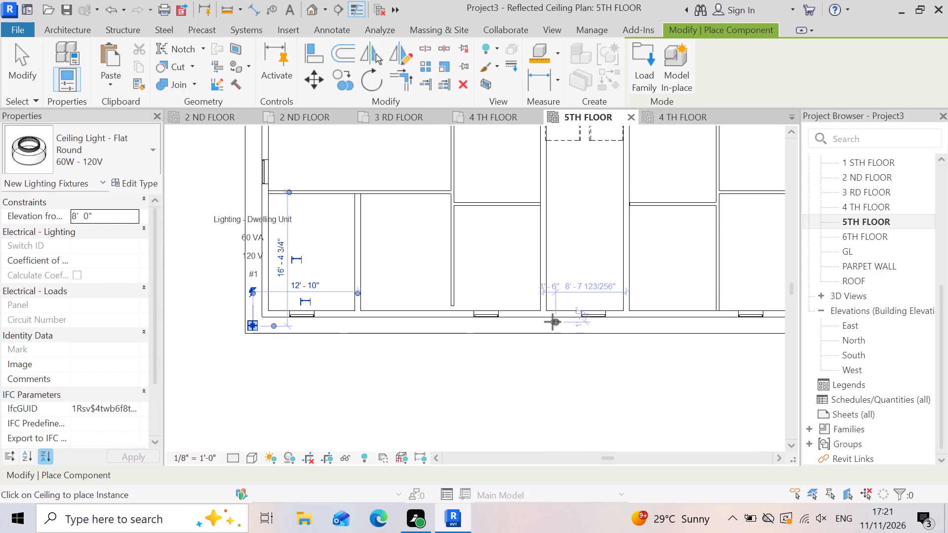
scroll(553, 322, down, 6)
scroll(567, 328, up, 10)
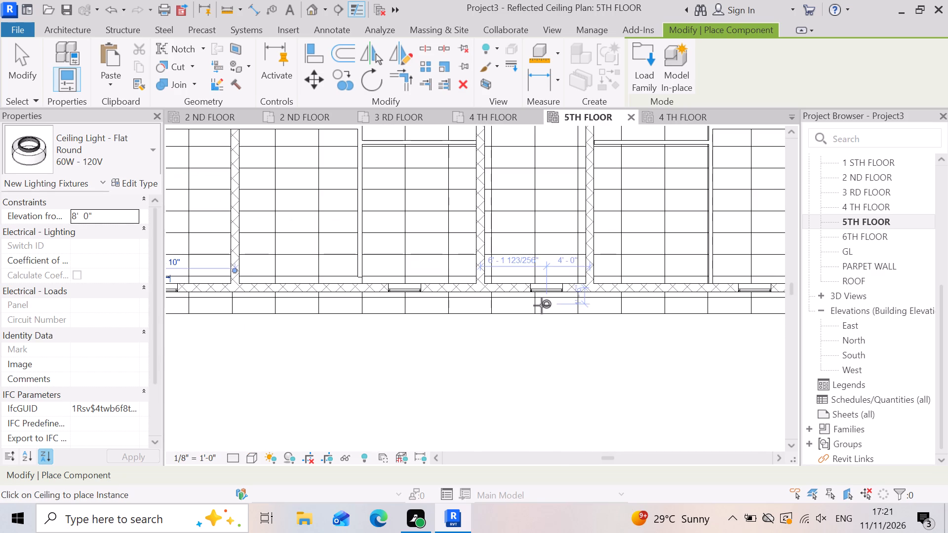
click(539, 305)
scroll(535, 308, down, 9)
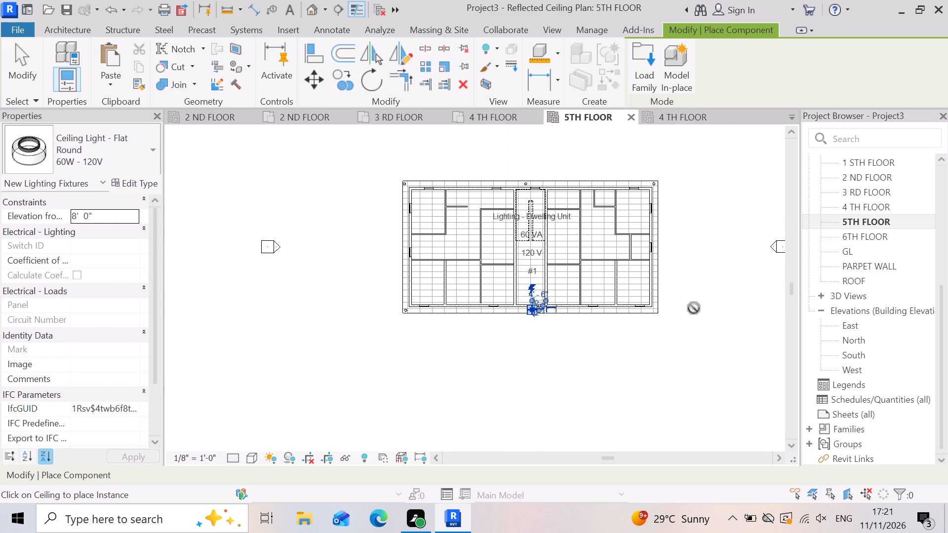
scroll(694, 307, up, 9)
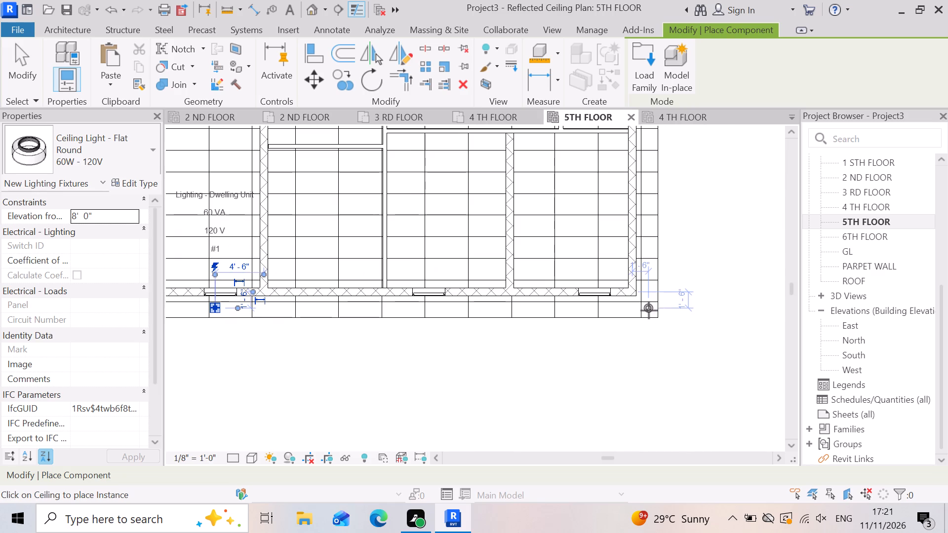
click(647, 310)
Place one flat round ceiling light on each of the east and west overhangs, beside the side wall's southern window.
scroll(648, 332, down, 4)
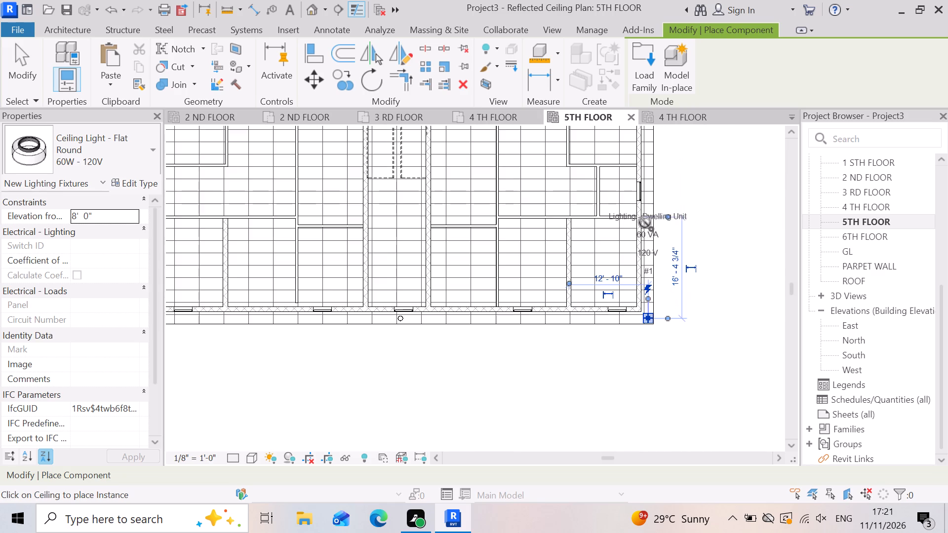
scroll(631, 366, down, 3)
scroll(642, 247, up, 7)
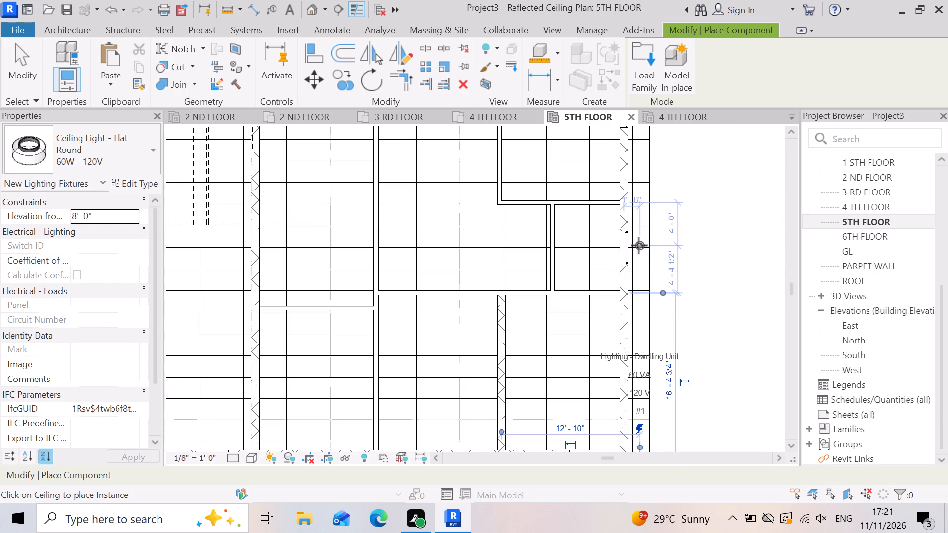
click(639, 245)
scroll(671, 342, down, 10)
scroll(471, 351, up, 3)
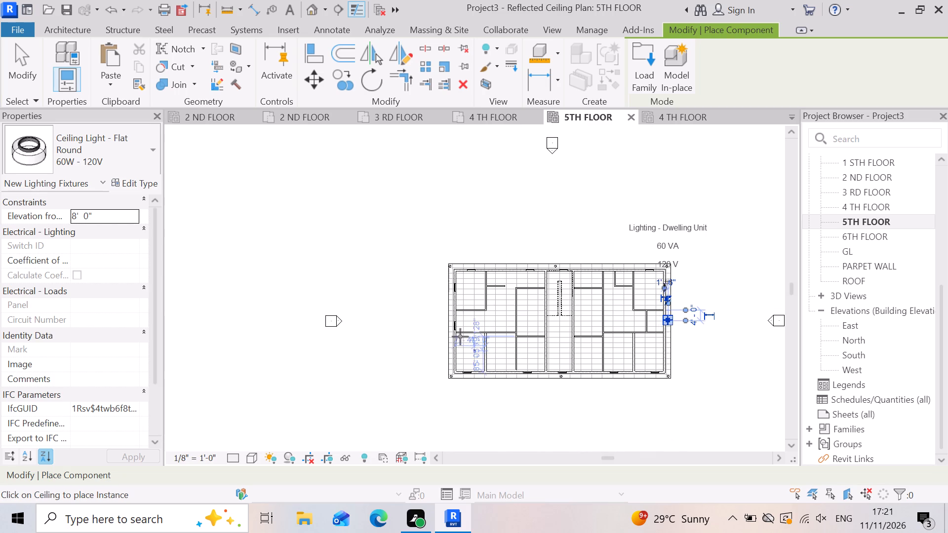
scroll(460, 337, up, 5)
scroll(438, 289, up, 3)
click(417, 297)
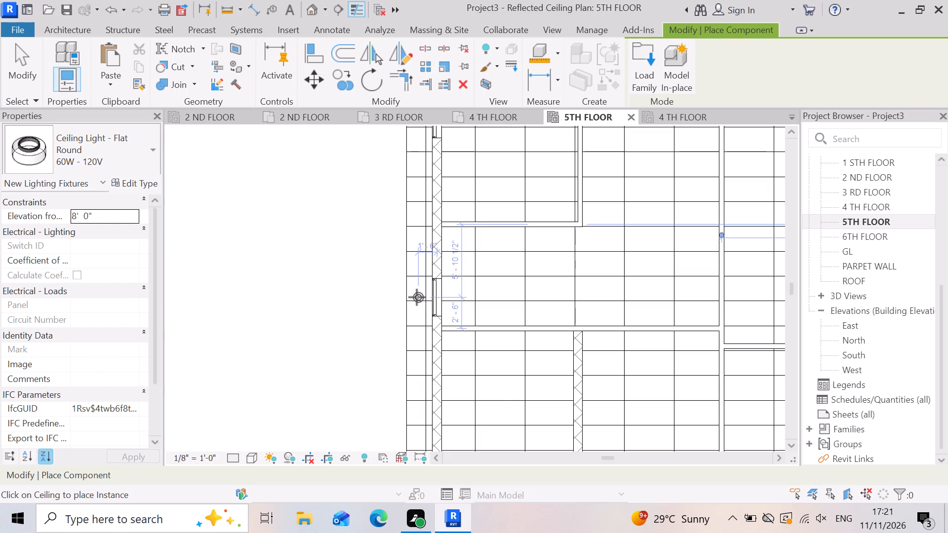
Place four flat round ceiling lights in the northwest corner room, one near each corner, about 1' from the wall centrelines.
scroll(505, 393, down, 7)
scroll(493, 259, up, 8)
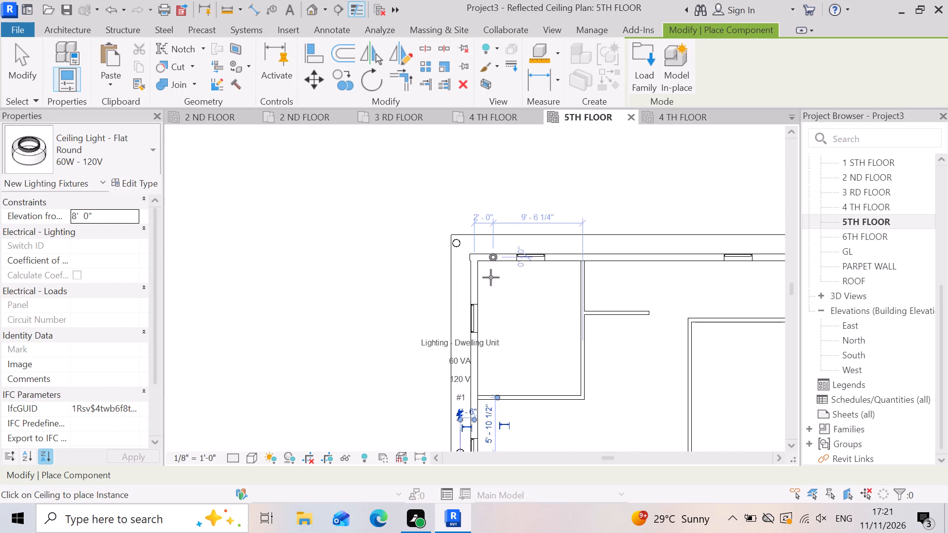
scroll(491, 277, up, 4)
click(472, 261)
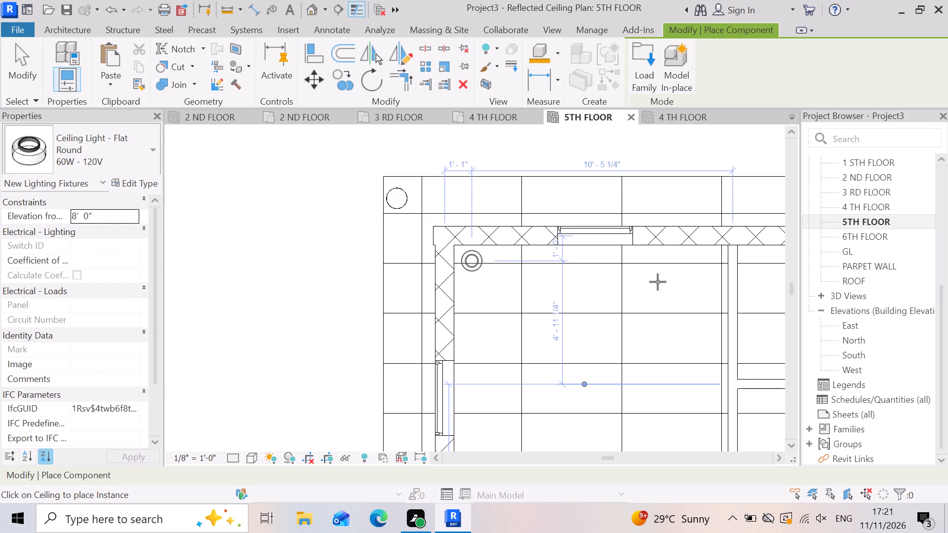
click(704, 259)
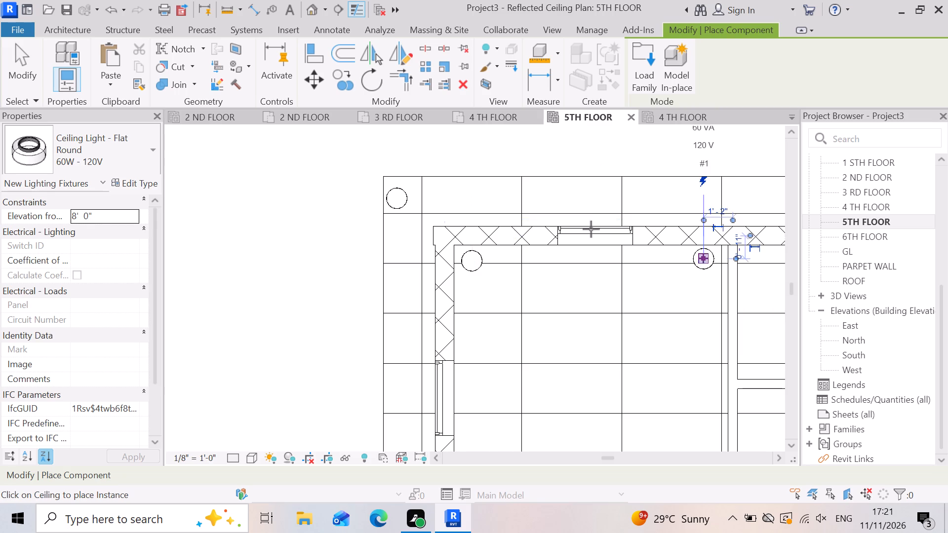
scroll(591, 229, down, 7)
scroll(552, 399, up, 6)
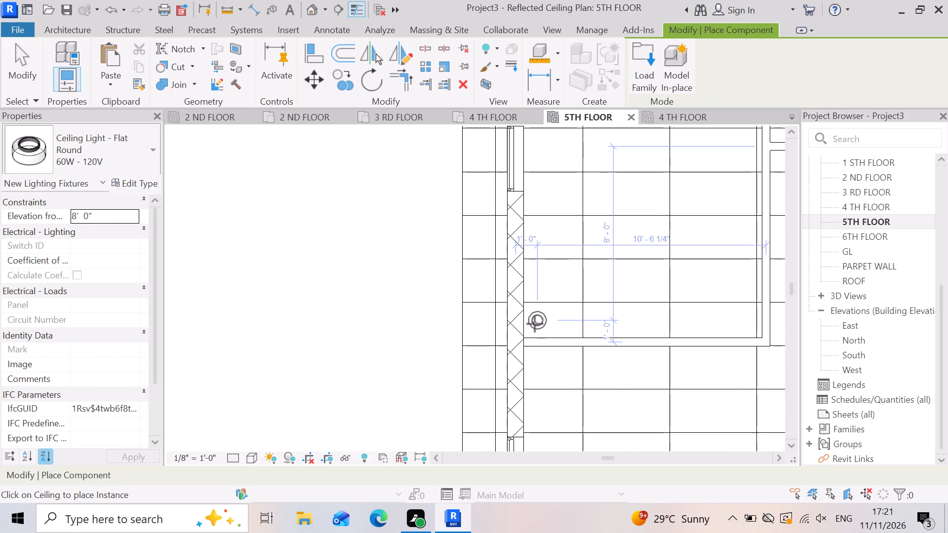
click(535, 325)
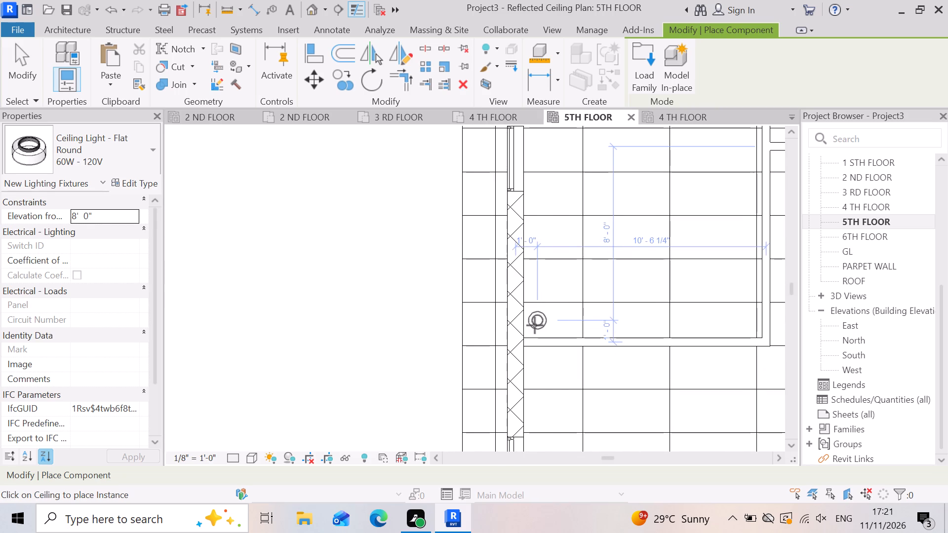
scroll(530, 328, down, 4)
scroll(692, 311, up, 5)
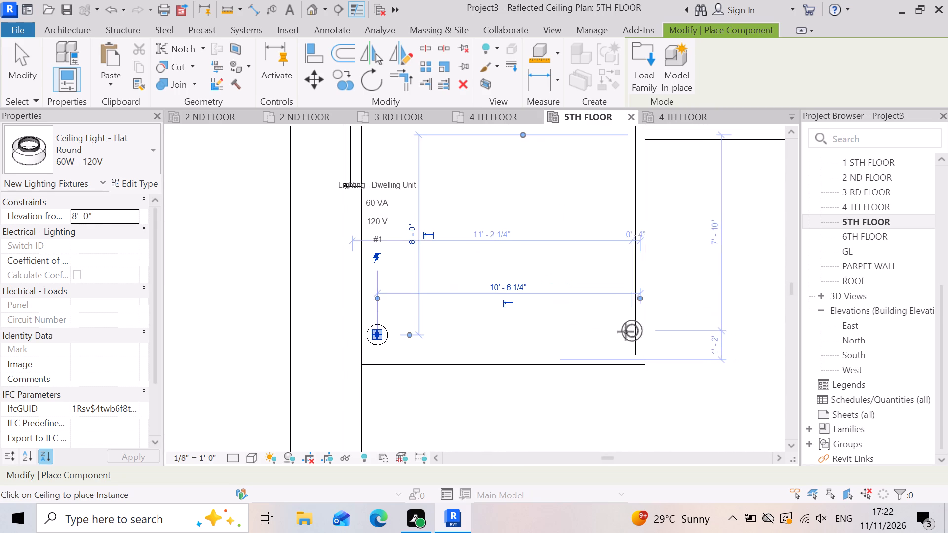
click(624, 336)
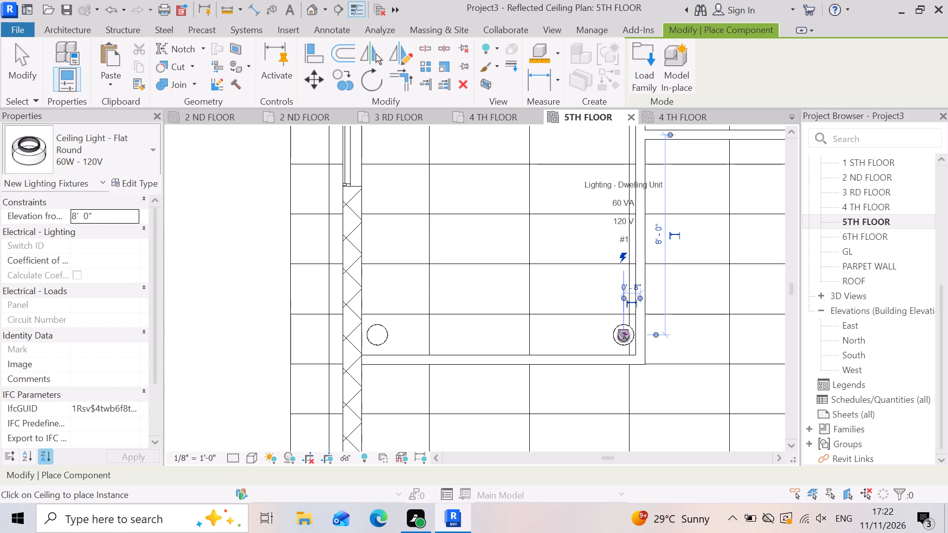
Place four flat round ceiling lights in the southwest corner room, one near each corner, about 1' from the wall centrelines.
scroll(557, 266, down, 10)
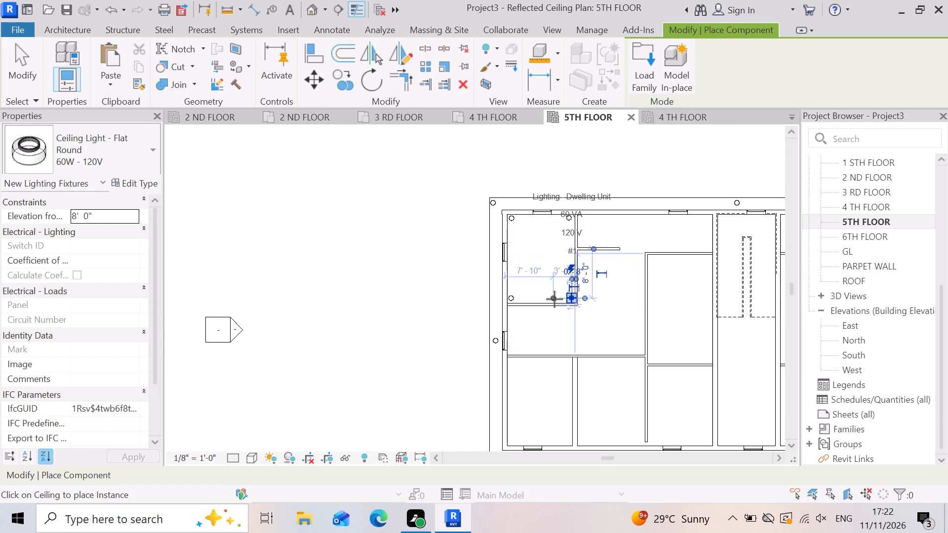
scroll(550, 395, up, 10)
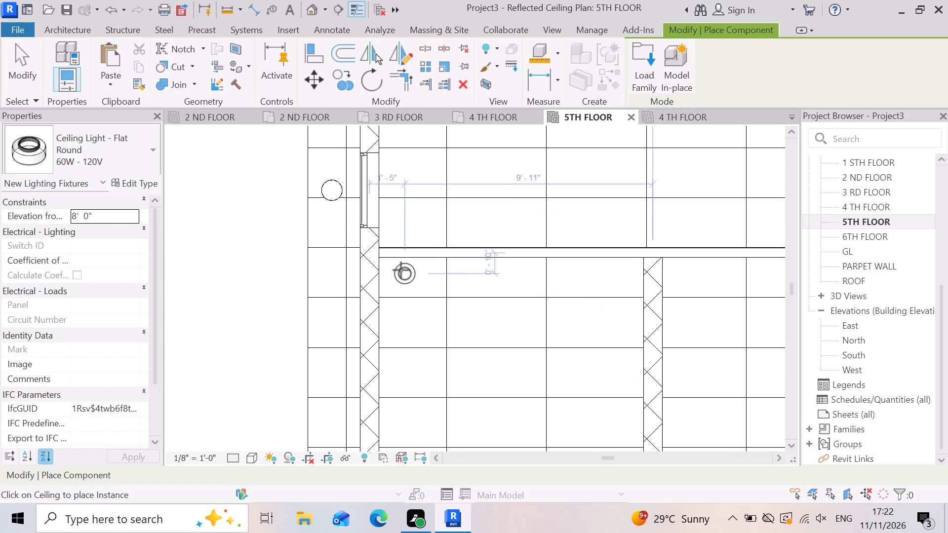
click(394, 273)
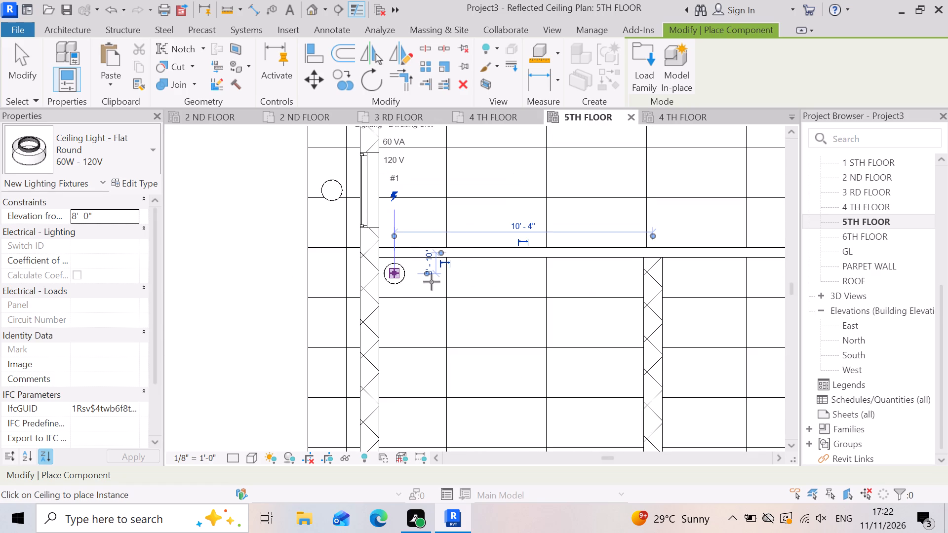
click(624, 272)
scroll(514, 277, down, 5)
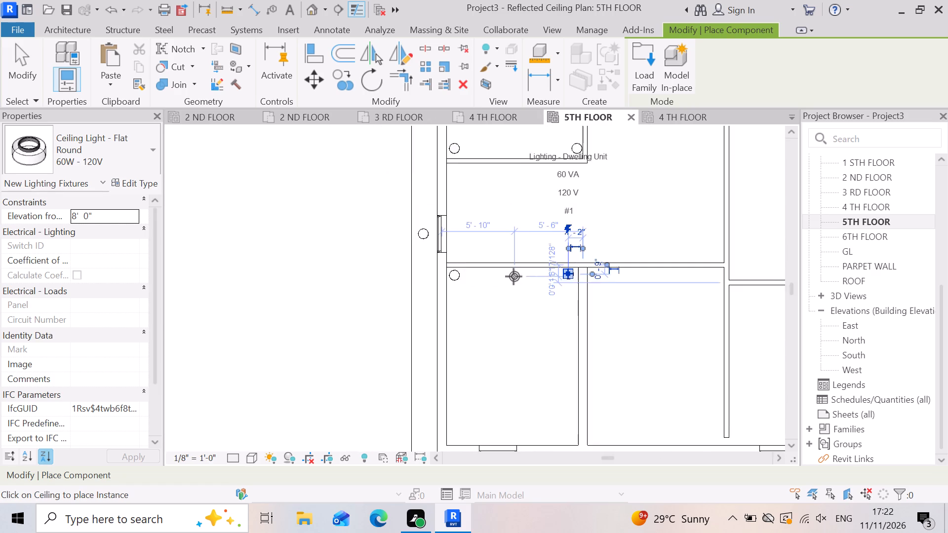
scroll(513, 276, down, 4)
scroll(496, 382, up, 9)
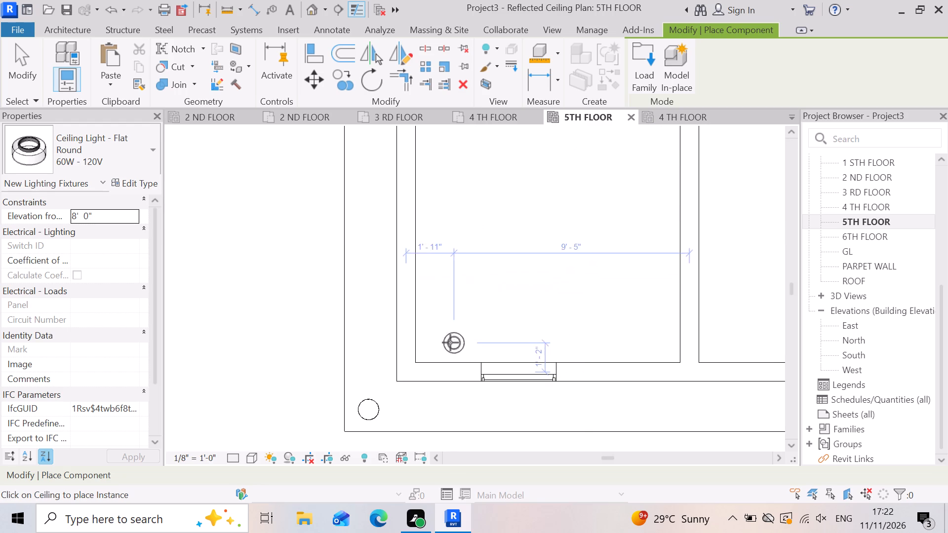
click(434, 347)
scroll(466, 366, down, 3)
scroll(618, 376, up, 2)
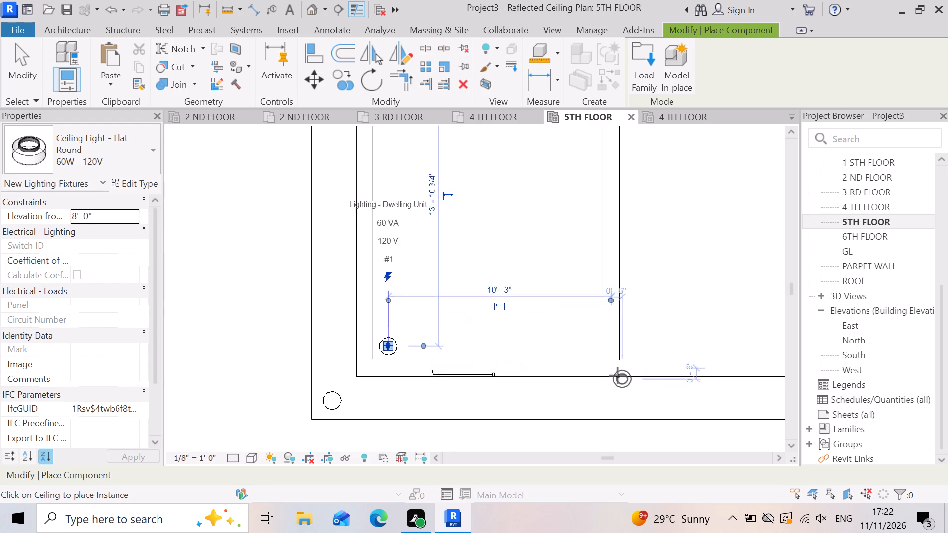
scroll(618, 376, up, 3)
click(576, 332)
Place four flat round ceiling lights in the northeast corner room, one near each corner, about 1' from the wall centrelines.
scroll(546, 351, down, 2)
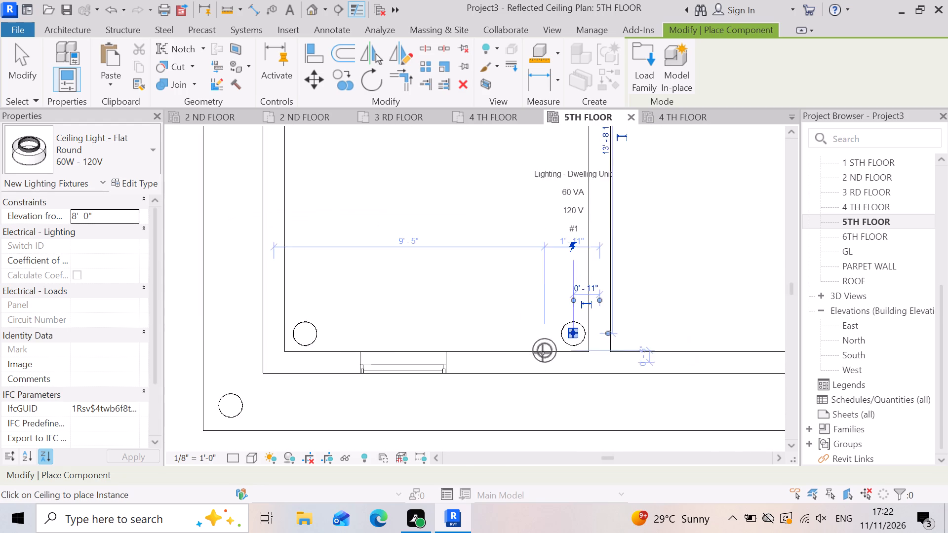
scroll(543, 353, down, 16)
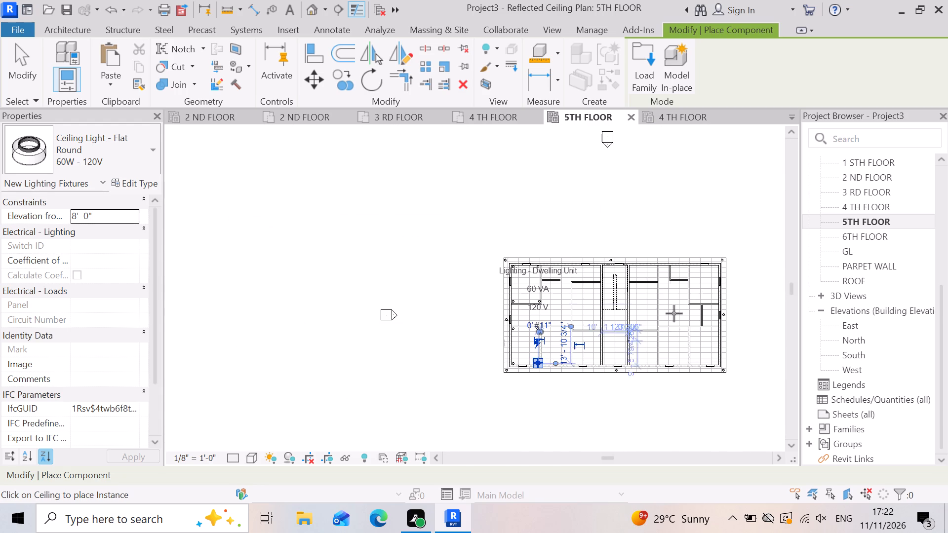
scroll(722, 277, up, 12)
scroll(615, 260, up, 3)
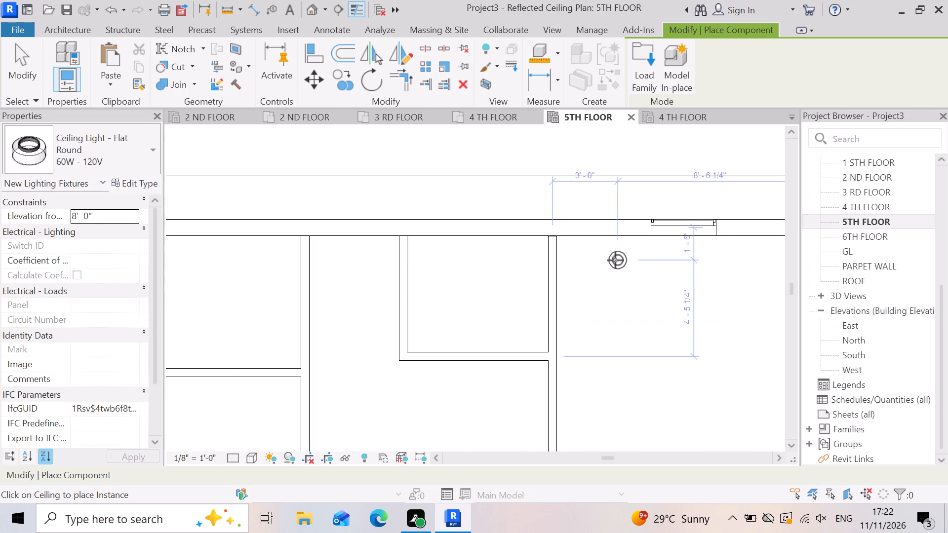
scroll(615, 260, up, 3)
click(553, 242)
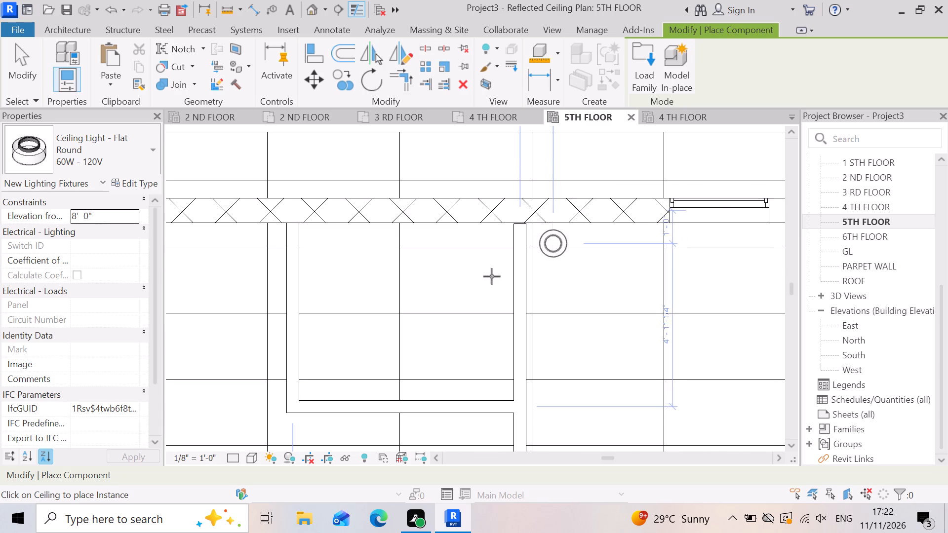
scroll(492, 276, down, 7)
scroll(640, 266, up, 8)
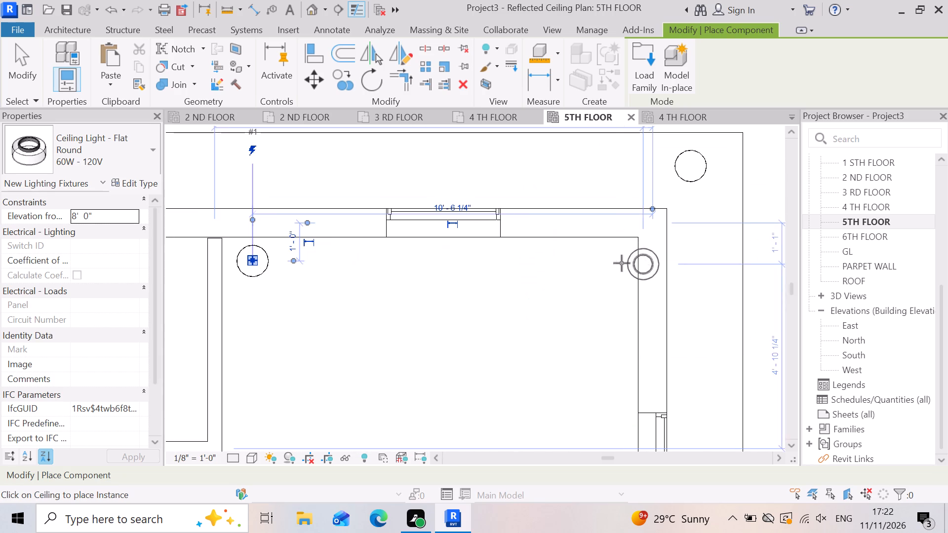
click(619, 262)
scroll(617, 260, down, 9)
scroll(555, 345, down, 4)
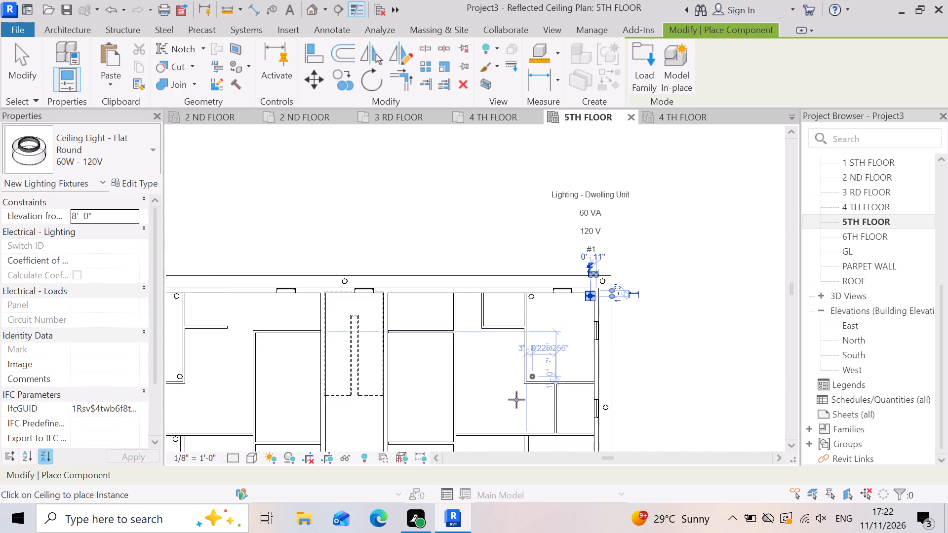
scroll(516, 400, up, 9)
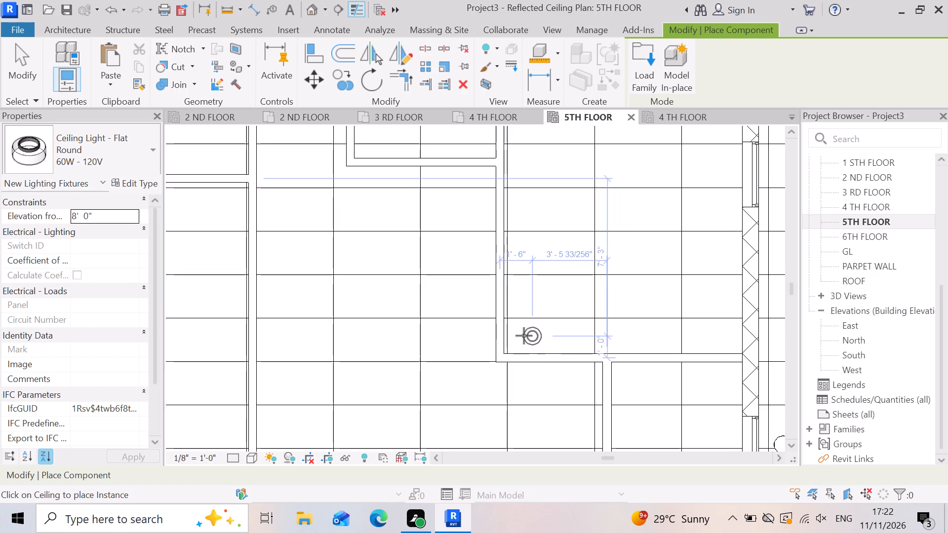
click(524, 336)
scroll(496, 354, down, 4)
scroll(644, 337, up, 6)
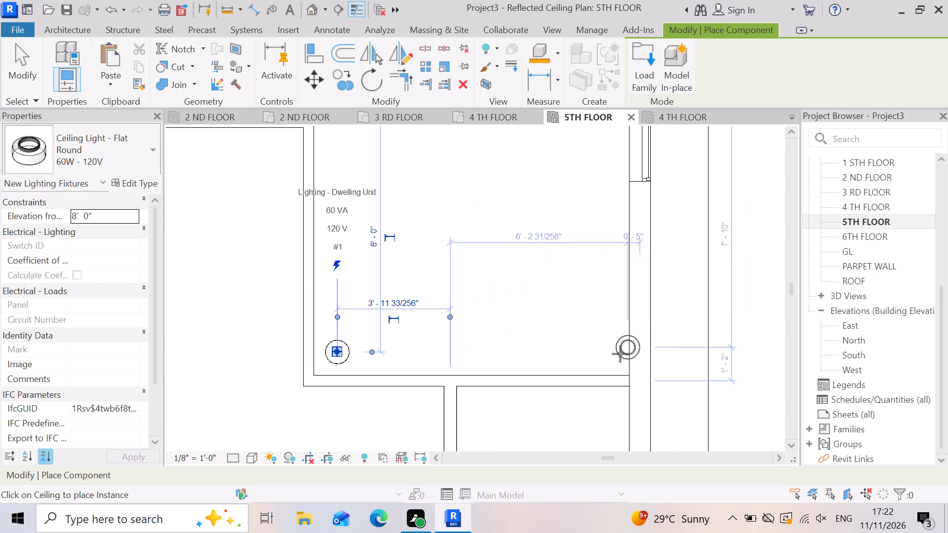
click(614, 355)
scroll(576, 355, down, 9)
scroll(531, 359, down, 3)
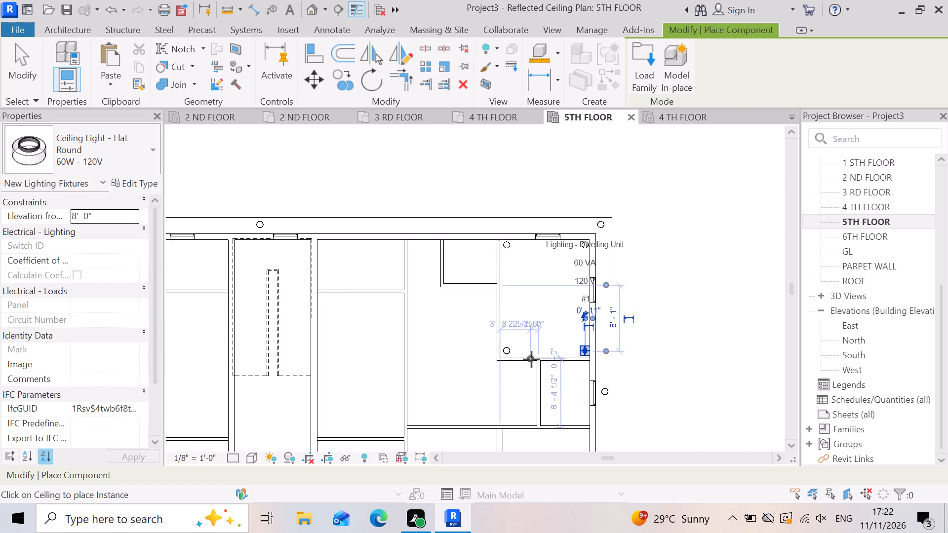
Place four flat round ceiling lights in the southeast corner room, one near each corner, about 1' from the wall centrelines.
scroll(531, 359, down, 5)
scroll(511, 406, up, 7)
scroll(596, 378, up, 2)
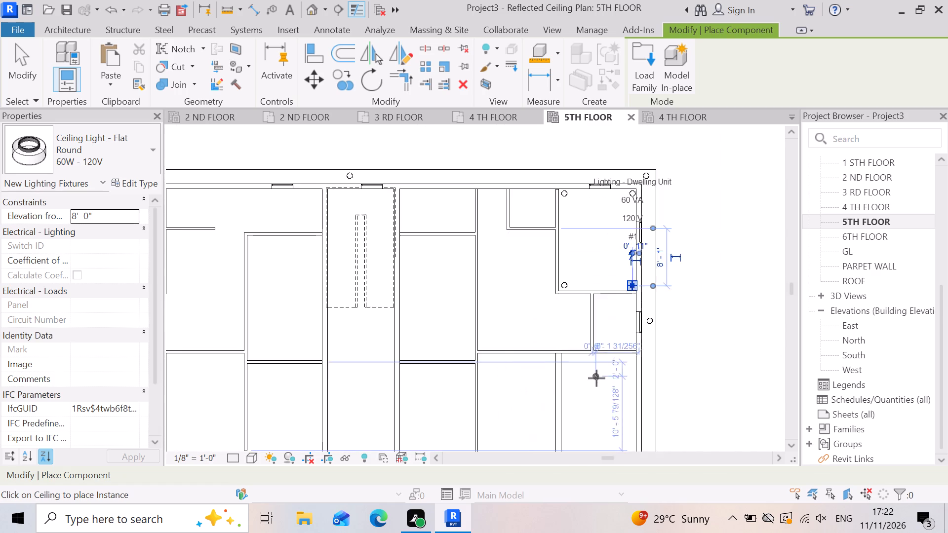
scroll(596, 378, up, 8)
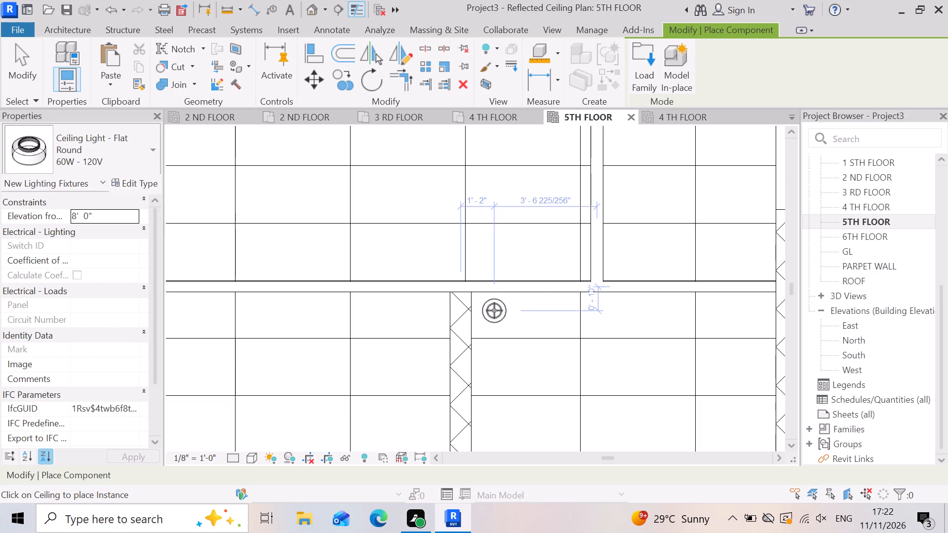
click(494, 310)
scroll(447, 335, down, 8)
scroll(552, 319, up, 8)
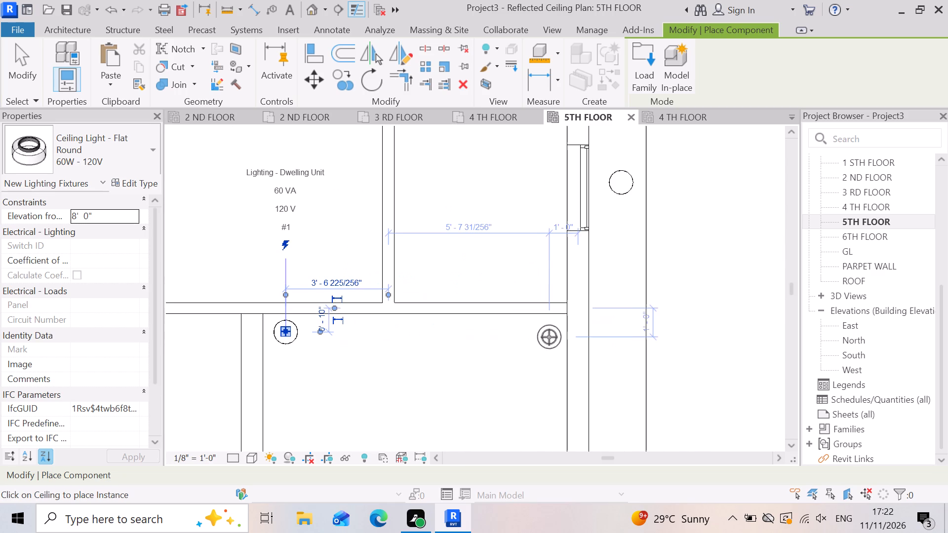
click(552, 336)
scroll(560, 326, down, 10)
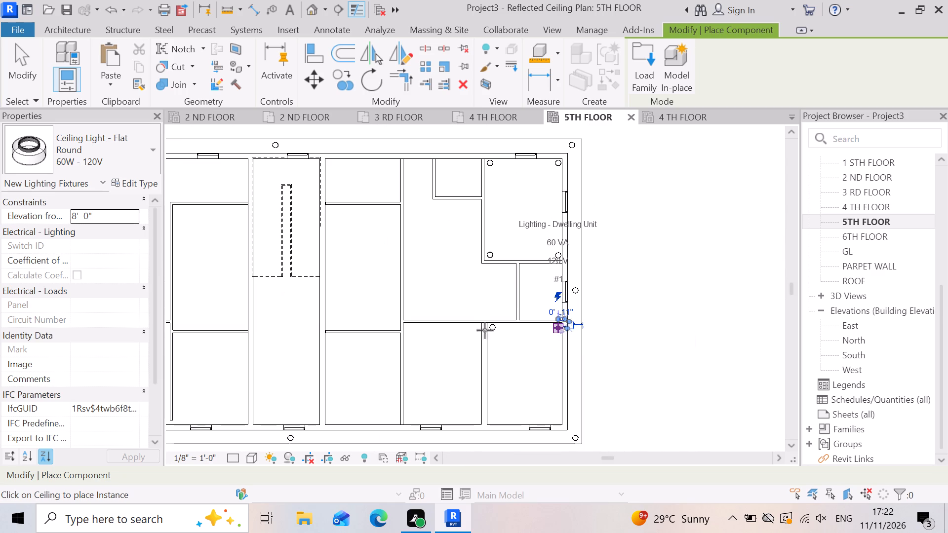
scroll(568, 334, down, 4)
scroll(544, 401, up, 10)
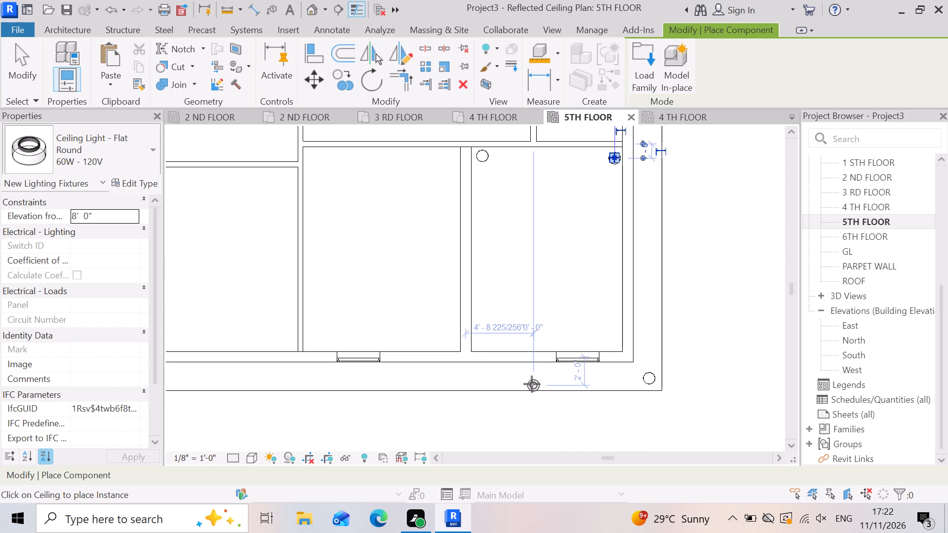
scroll(532, 384, up, 2)
click(466, 319)
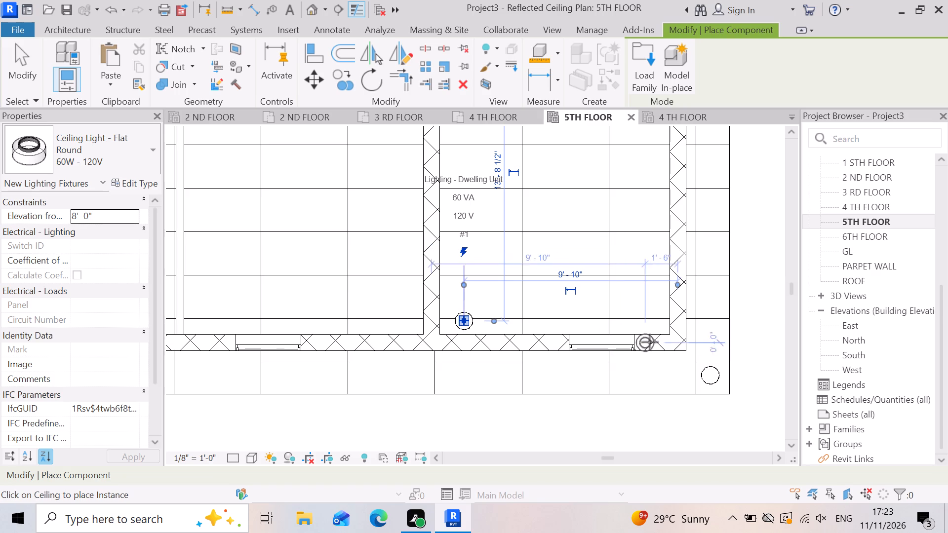
click(656, 321)
scroll(665, 349, down, 8)
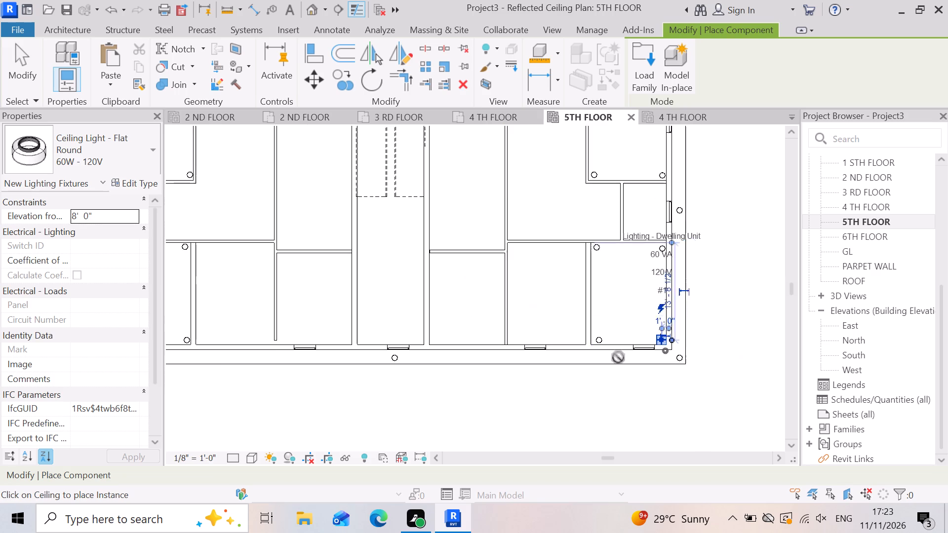
Place four flat round ceiling lights in the room just west of the stairwell, one near each corner, about 1' from the wall centrelines.
scroll(509, 346, down, 5)
scroll(448, 253, up, 3)
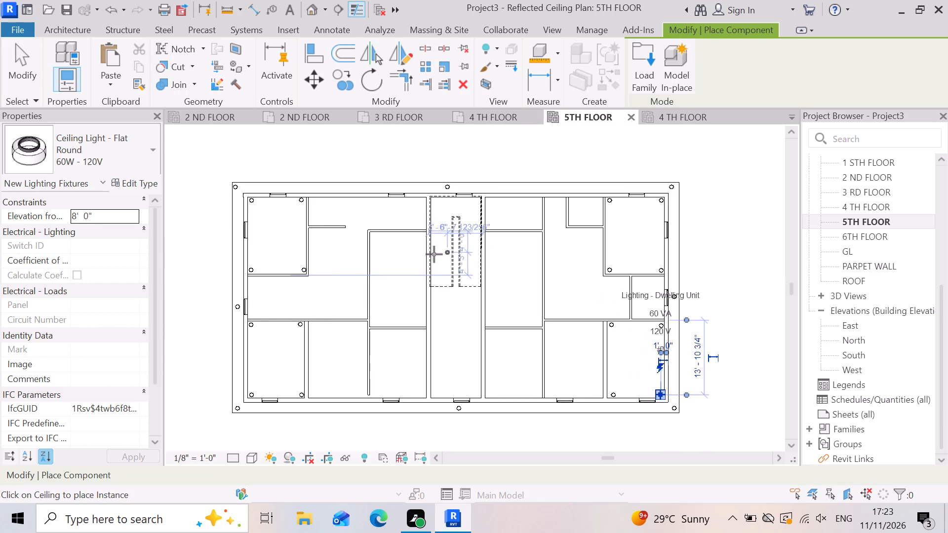
scroll(434, 254, up, 6)
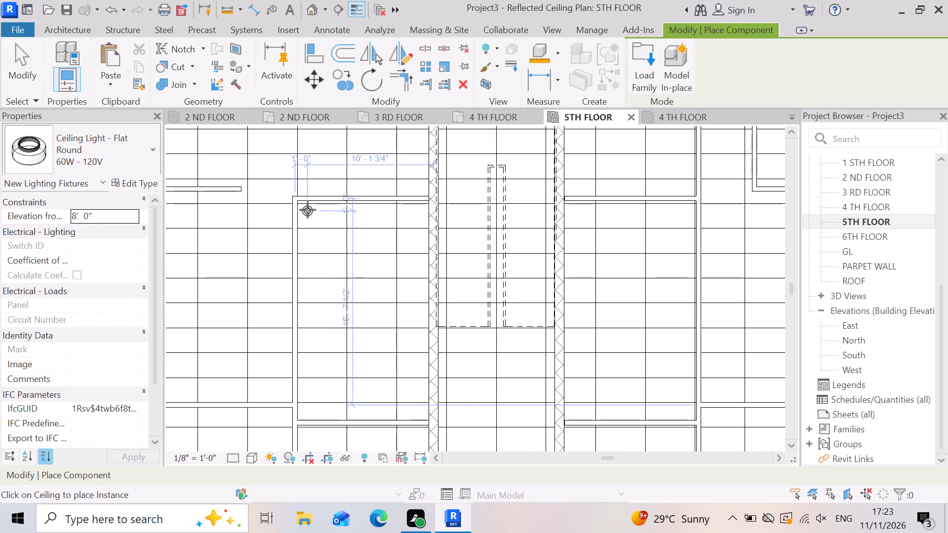
click(308, 210)
click(420, 210)
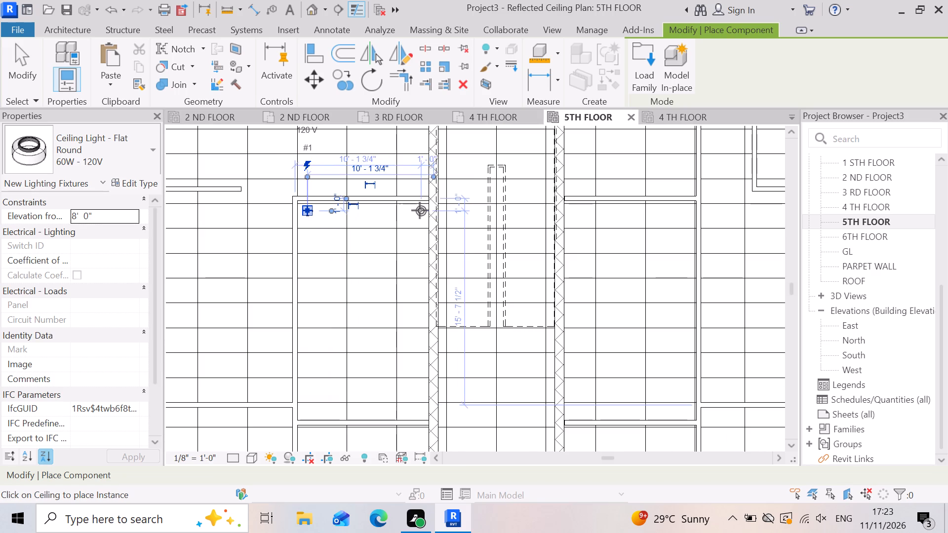
scroll(395, 226, down, 5)
scroll(316, 320, up, 10)
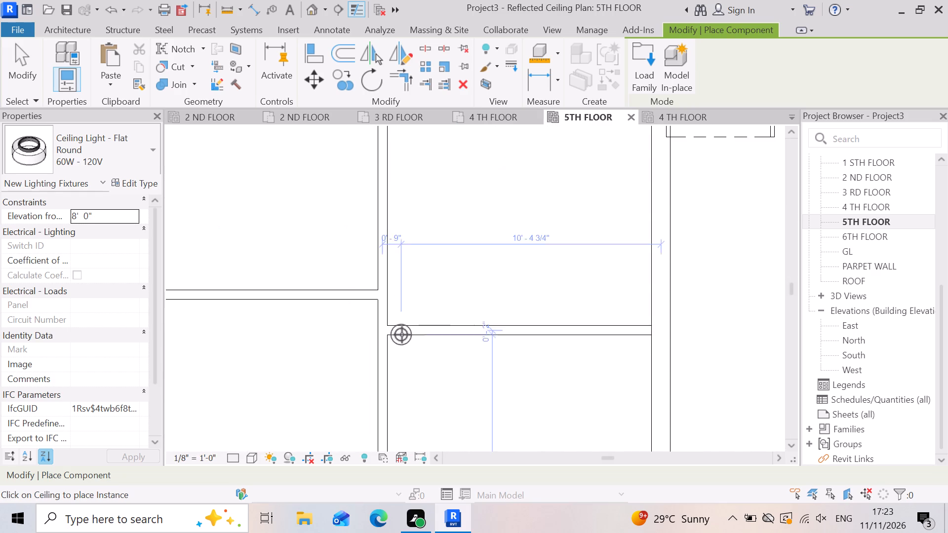
scroll(403, 335, up, 3)
click(399, 304)
scroll(391, 305, down, 5)
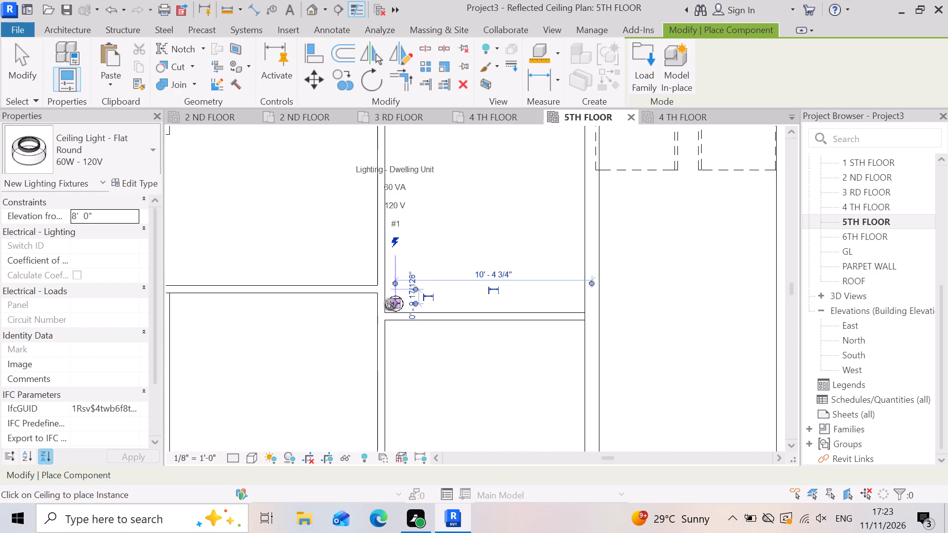
scroll(391, 305, down, 4)
scroll(515, 302, up, 7)
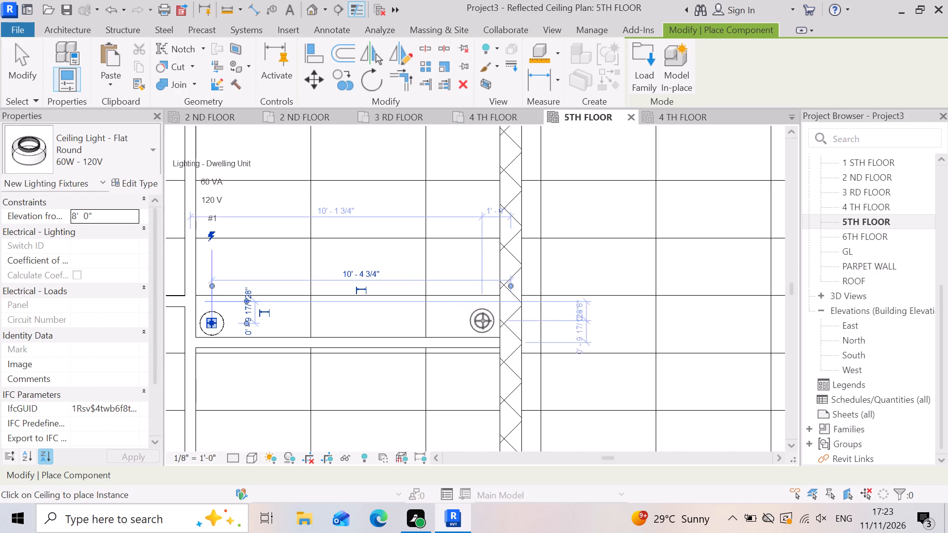
click(483, 321)
scroll(492, 325, down, 9)
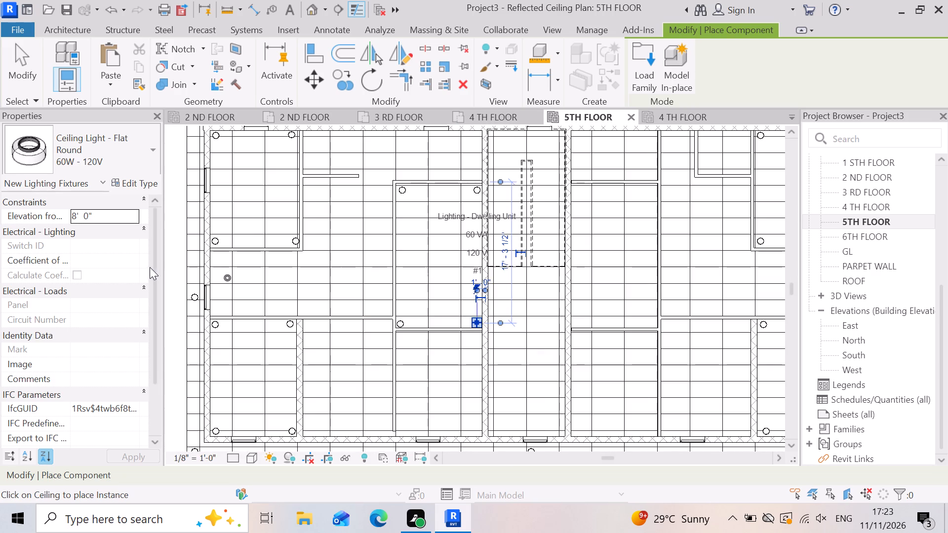
Add two flat round ceiling lights in the southeast corner room, beside the west and east walls, about 7'-3" south of its north wall.
scroll(428, 283, down, 4)
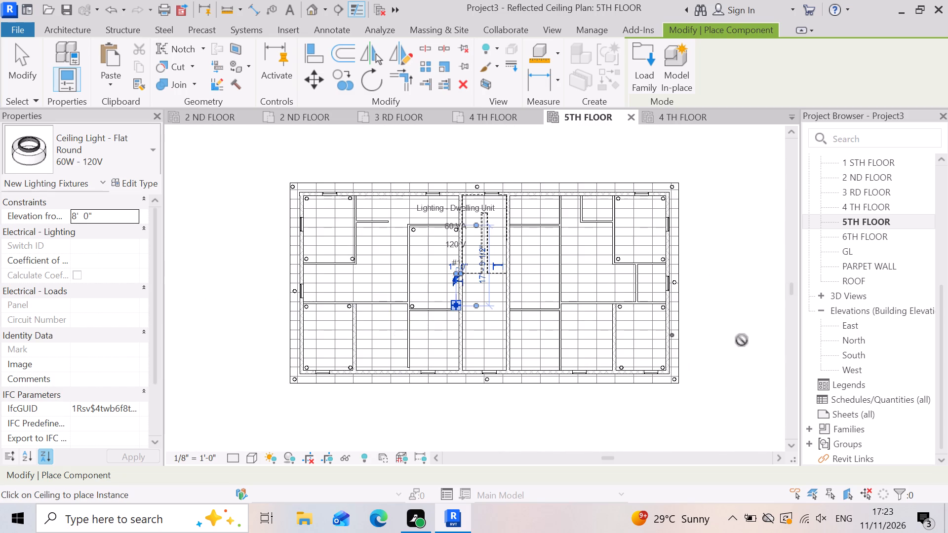
scroll(690, 339, up, 9)
scroll(525, 305, down, 3)
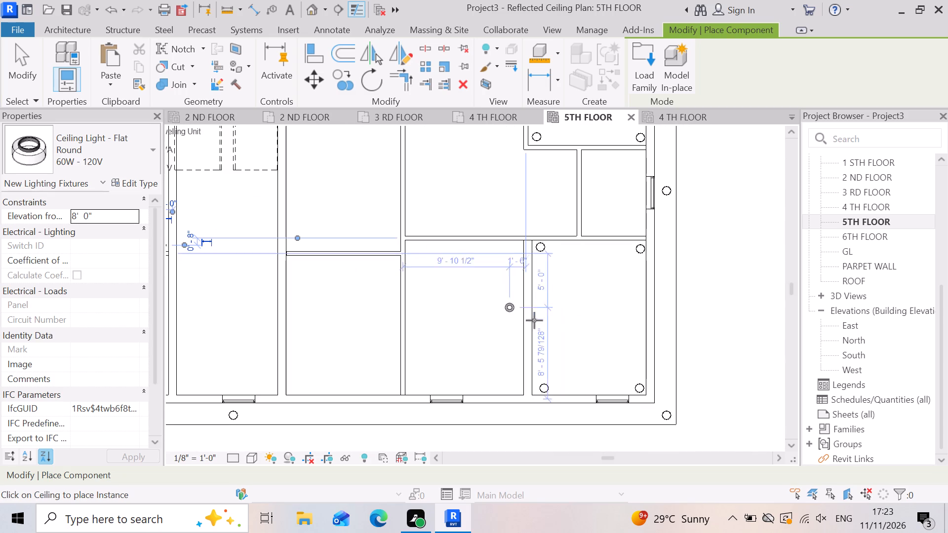
scroll(537, 321, up, 5)
click(541, 315)
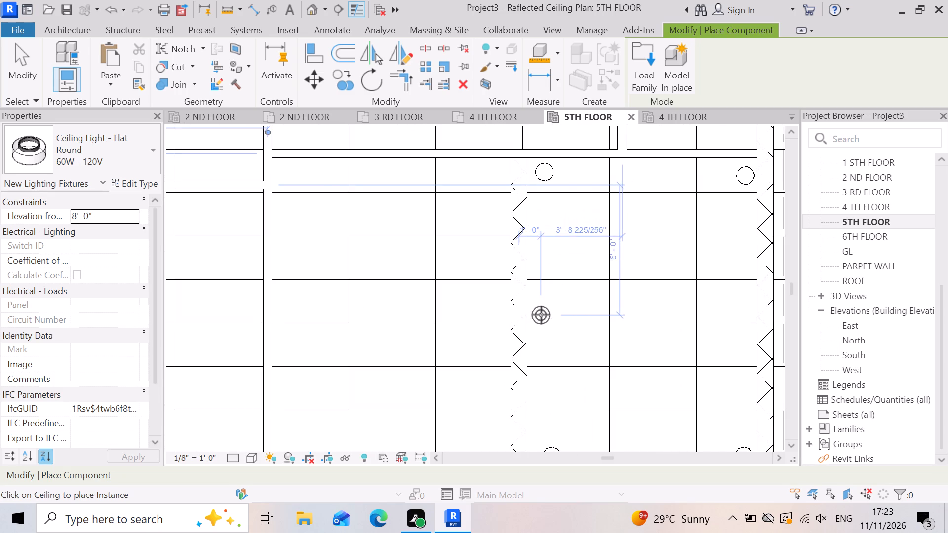
scroll(492, 330, down, 3)
scroll(663, 333, up, 6)
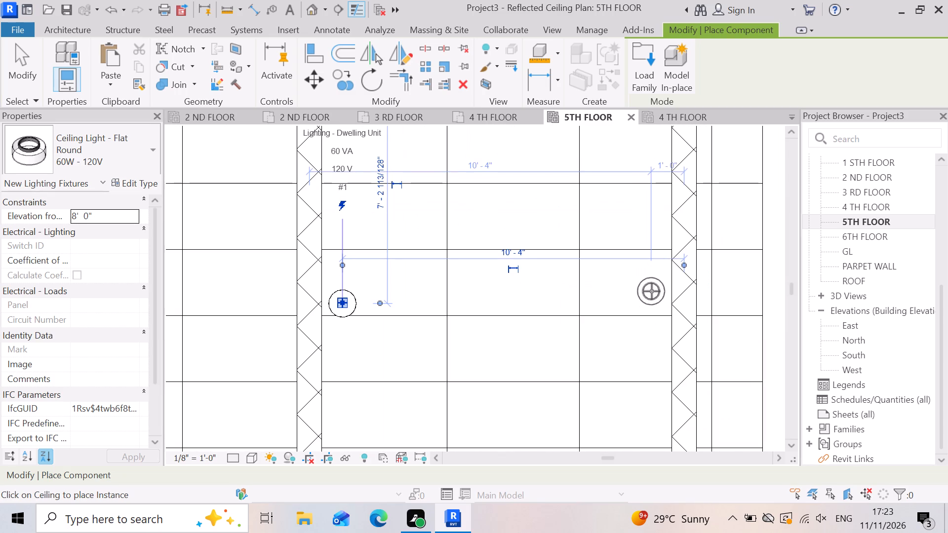
click(655, 297)
scroll(594, 335, down, 13)
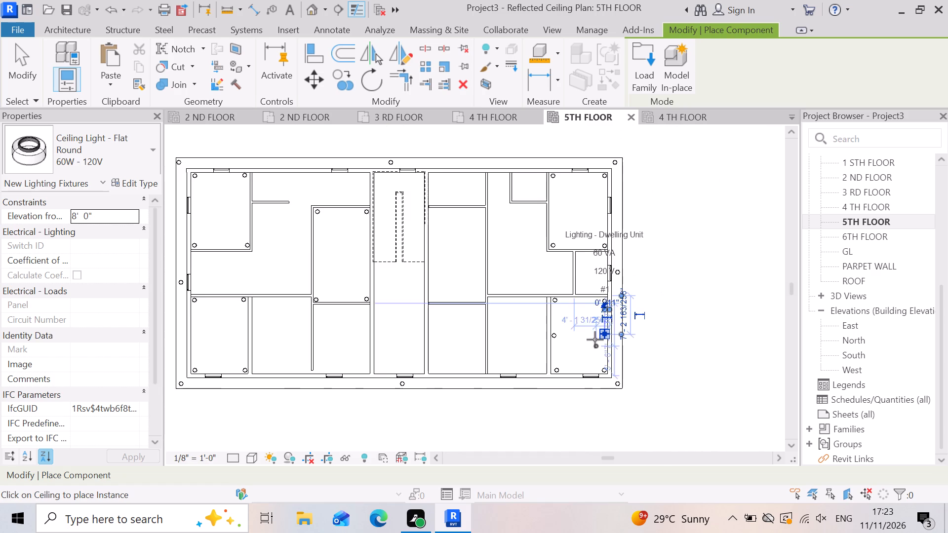
Add two flat round ceiling lights in the northeast corner room, beside the west and east walls, about 5'-10" south of its north wall.
scroll(617, 196, up, 9)
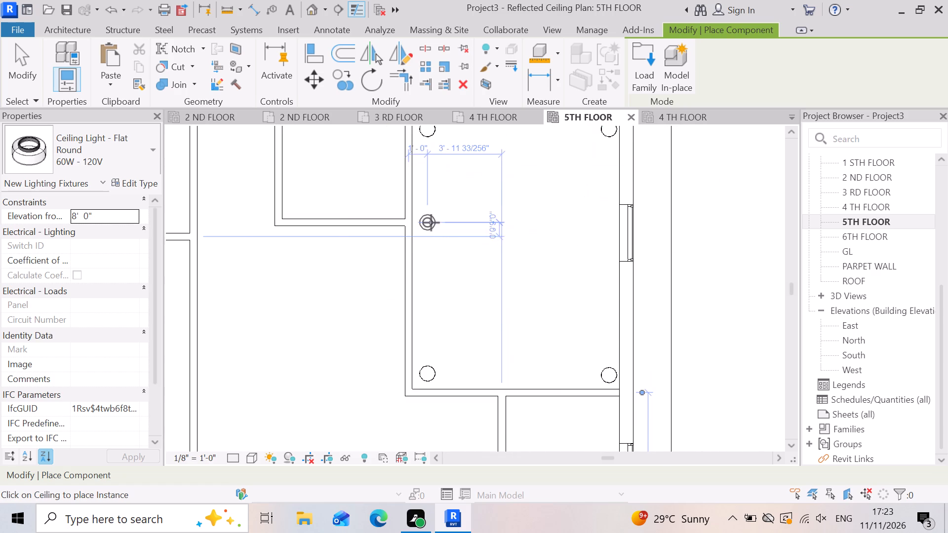
click(429, 222)
scroll(620, 226, up, 3)
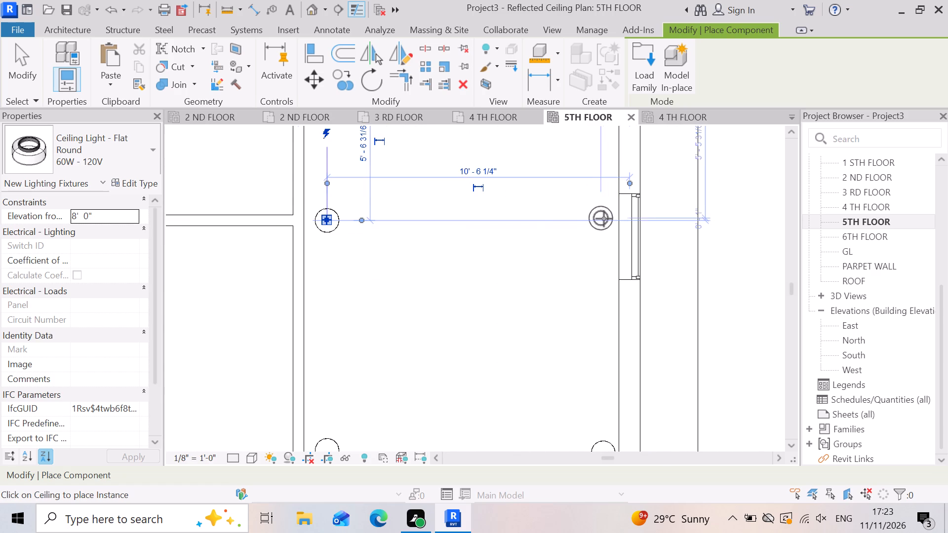
click(605, 218)
scroll(543, 266, down, 7)
scroll(489, 292, down, 3)
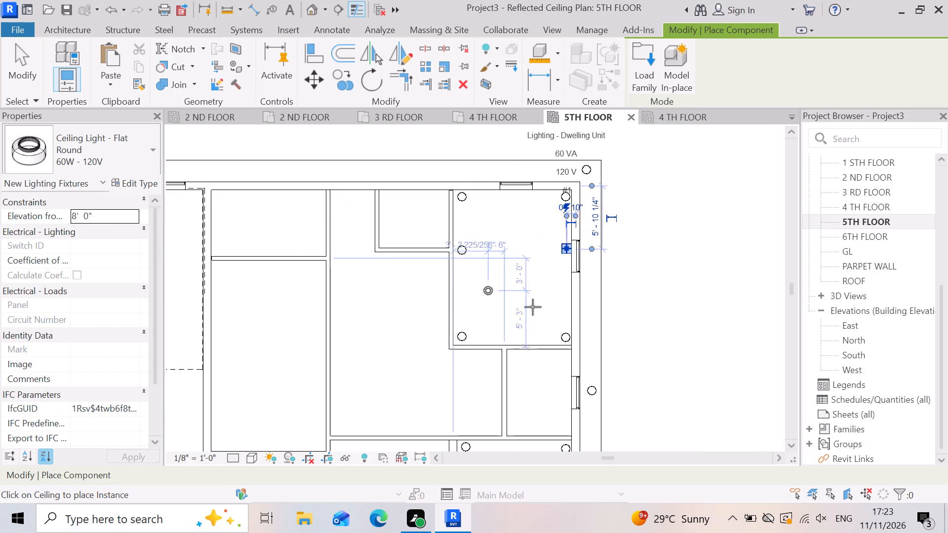
Add two flat round ceiling lights in the room west of the stairwell, about 8'-3" (west side) and 8'-9" (east side) from its north wall.
scroll(459, 308, down, 4)
scroll(334, 297, up, 12)
scroll(400, 276, down, 3)
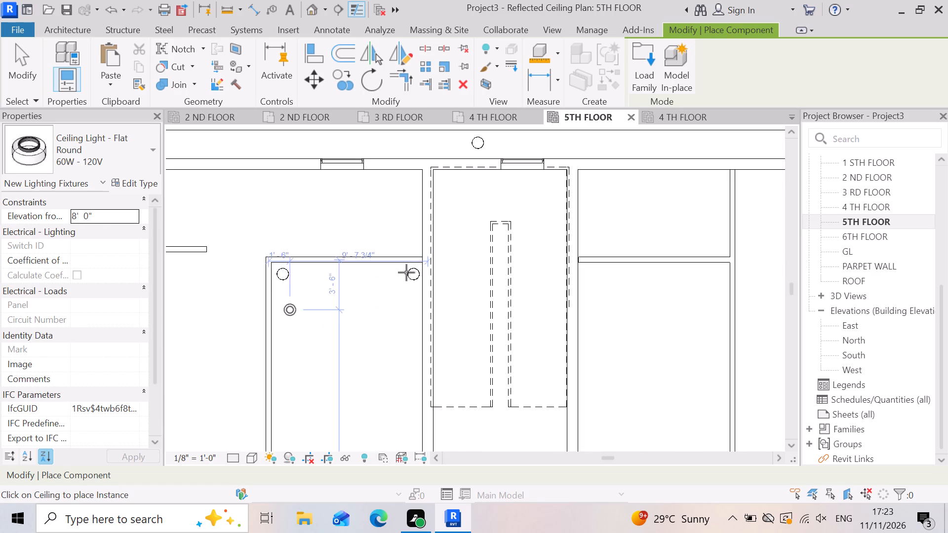
scroll(406, 272, down, 5)
scroll(352, 357, up, 5)
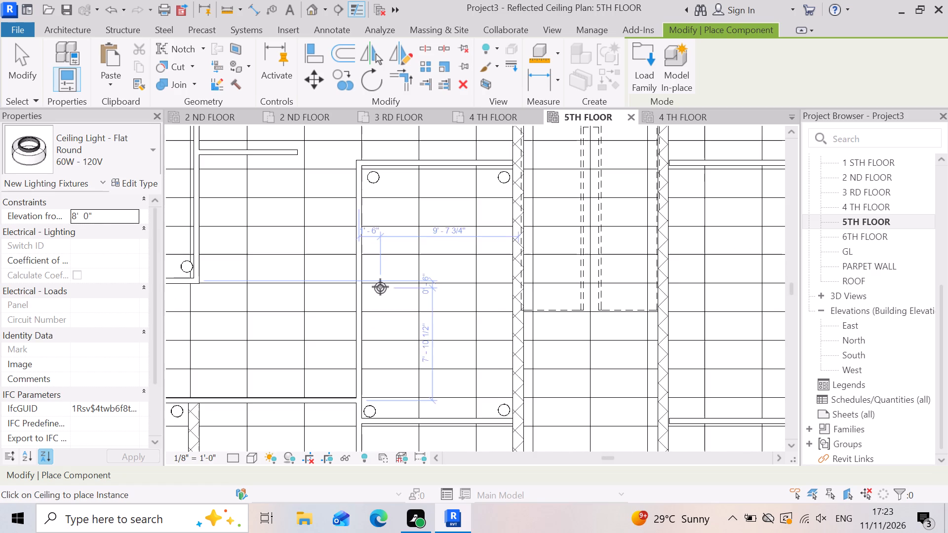
click(373, 282)
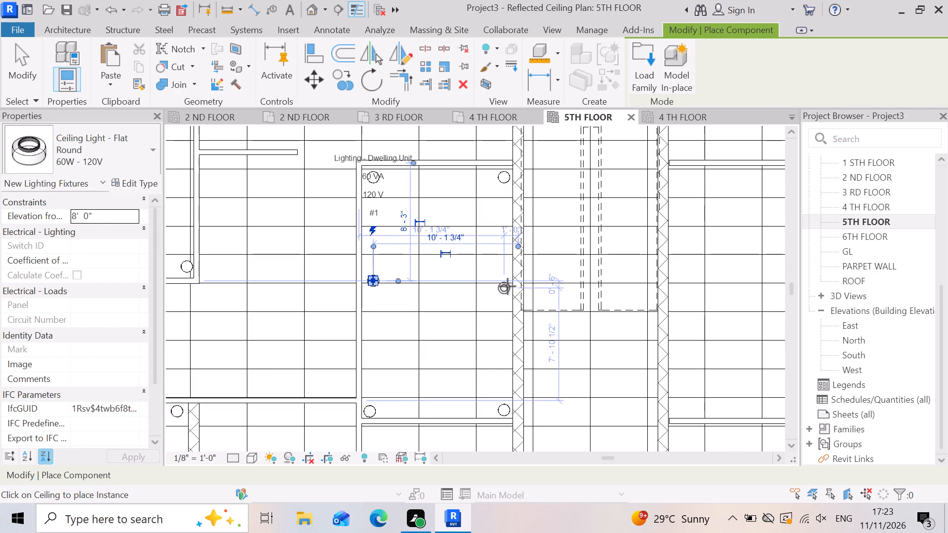
click(508, 286)
scroll(490, 274, down, 7)
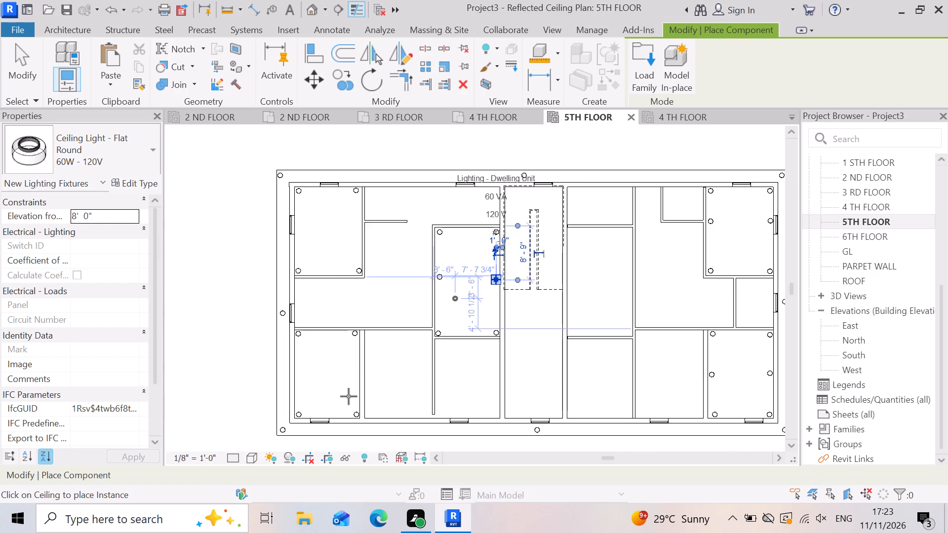
Add two flat round ceiling lights in the southwest corner room, beside the west and east walls, about 7'-5" south of its north wall.
scroll(319, 394, up, 9)
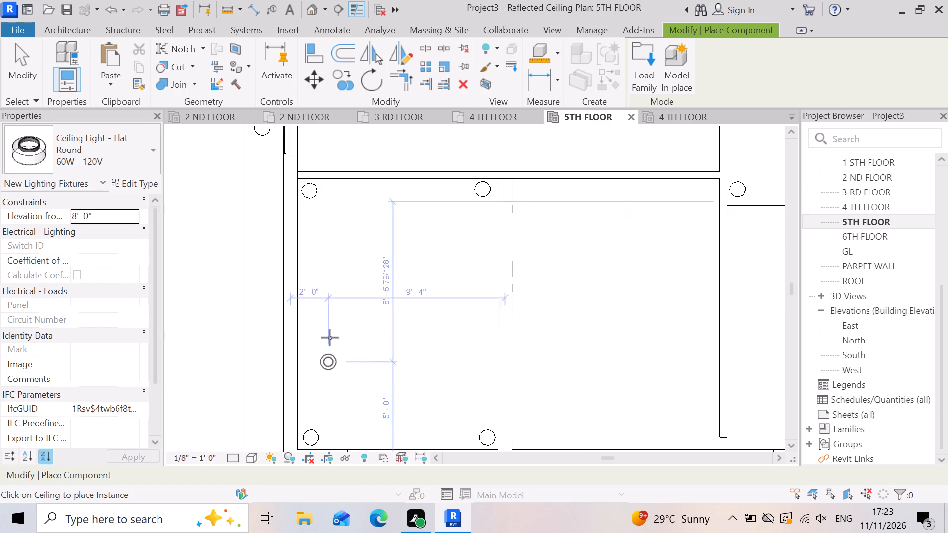
click(311, 317)
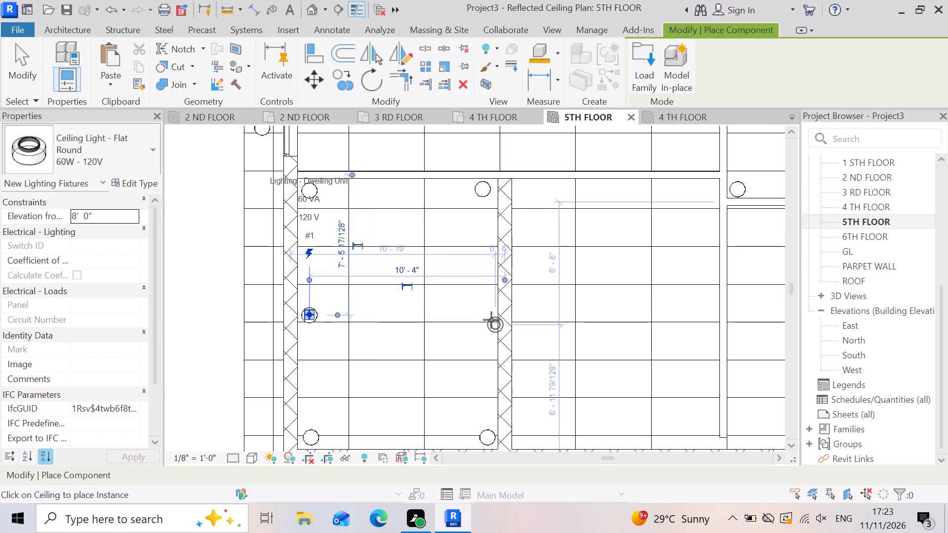
click(486, 317)
scroll(492, 366, down, 10)
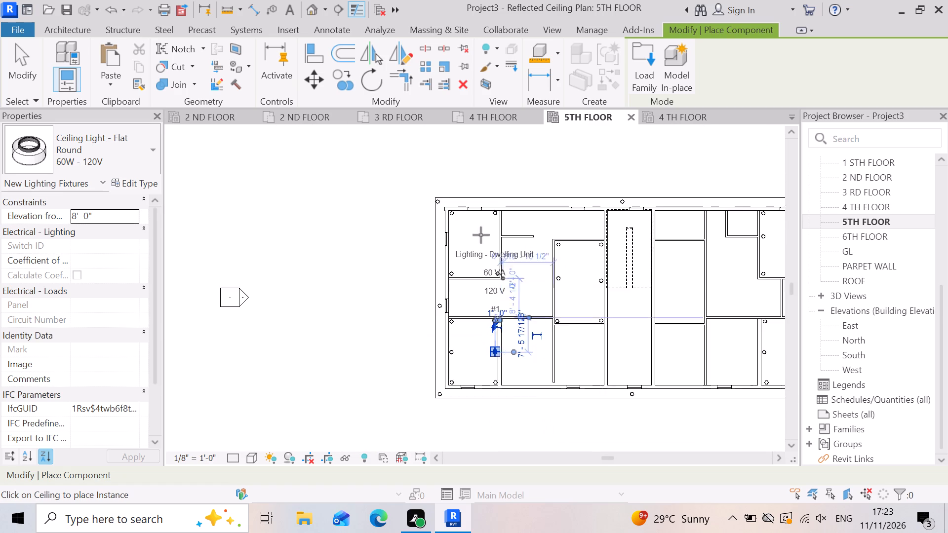
Add two flat round ceiling lights in the northwest corner room, beside the west and east walls, about 7'-6" to 7'-9" from its south wall.
scroll(483, 222, up, 10)
click(361, 269)
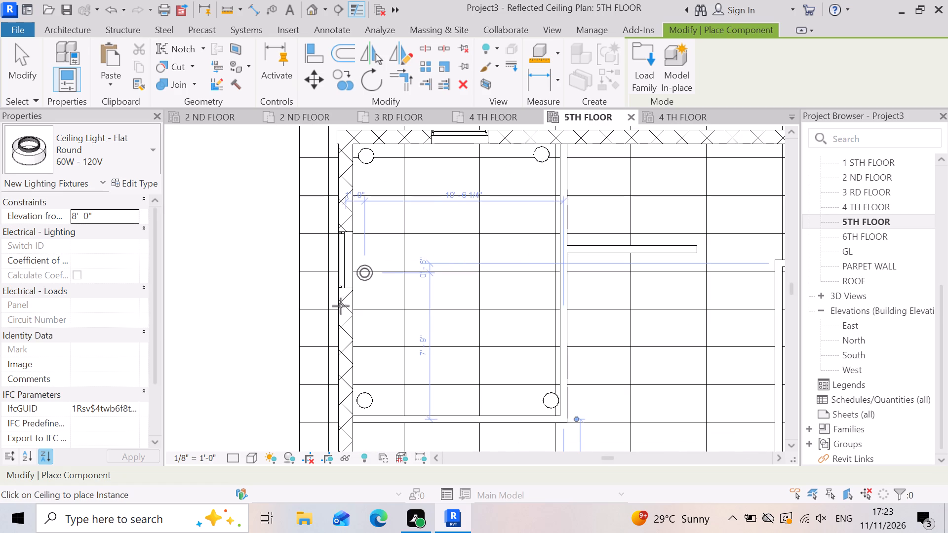
scroll(341, 306, down, 5)
scroll(478, 319, up, 7)
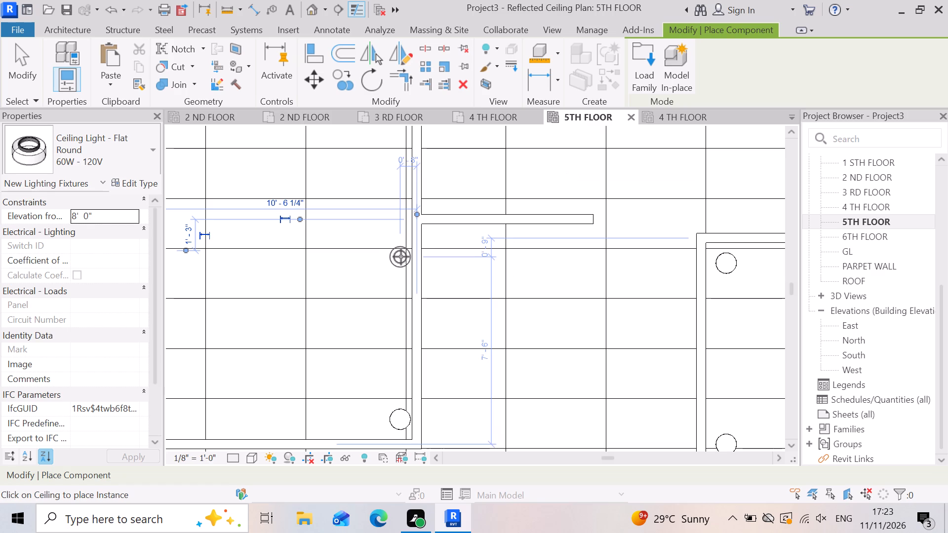
click(390, 259)
scroll(391, 261, down, 10)
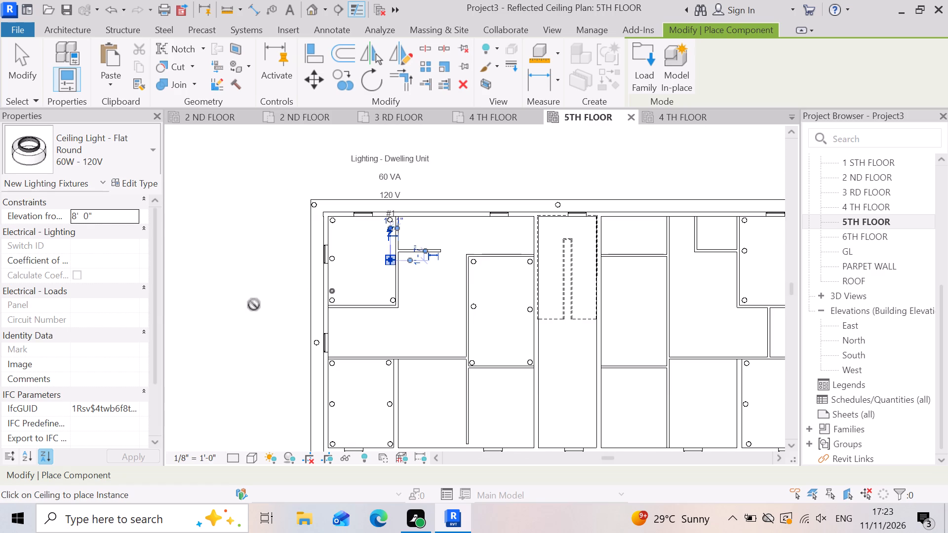
Switch to the North building elevation and dismiss the save reminder without saving the project.
scroll(507, 297, down, 4)
scroll(560, 364, up, 6)
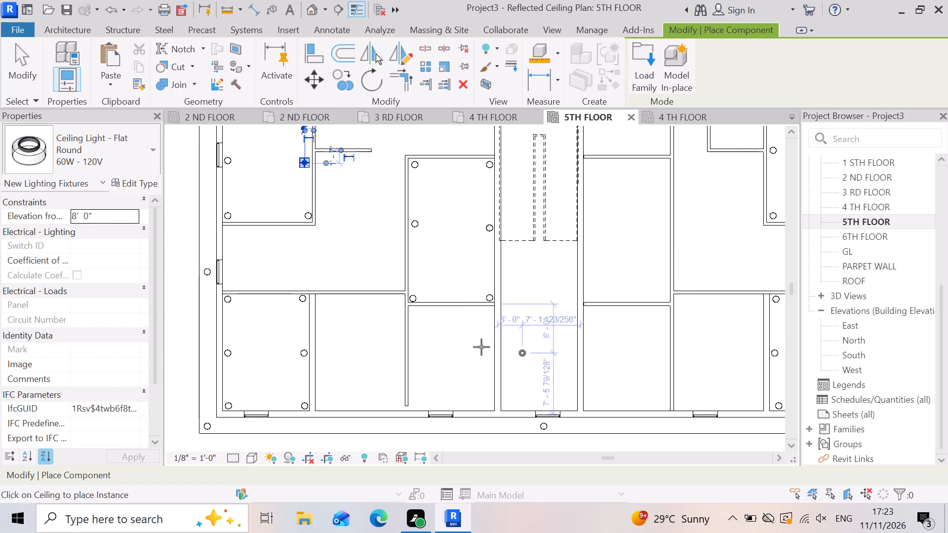
scroll(498, 305, down, 4)
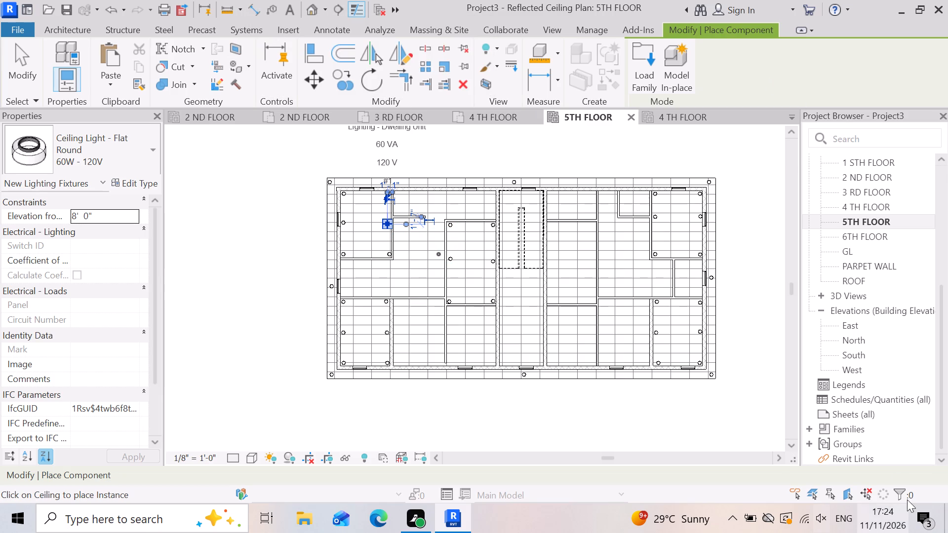
scroll(858, 413, down, 2)
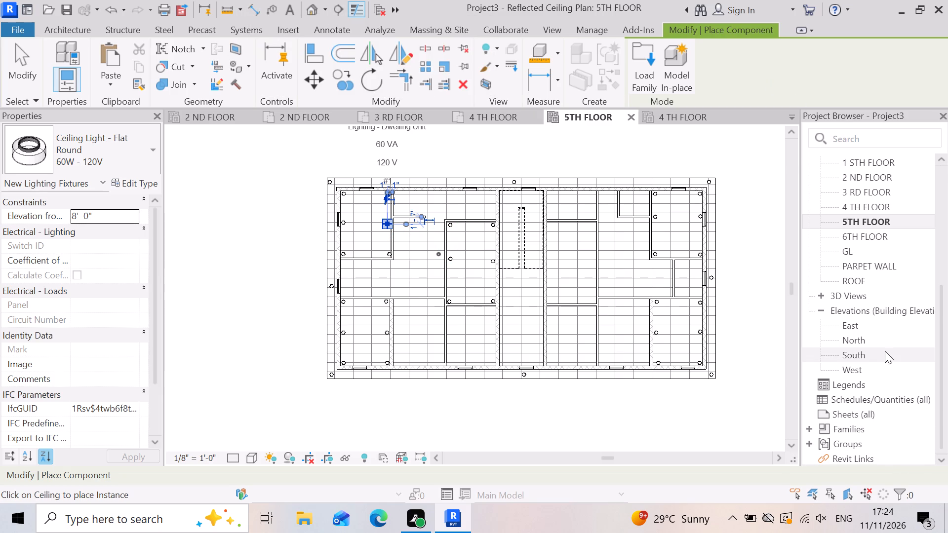
double_click(882, 342)
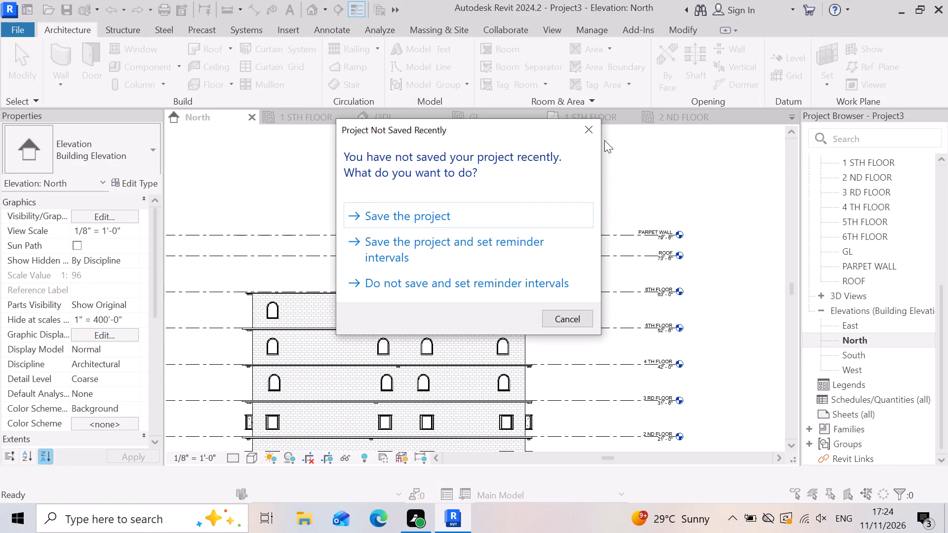
click(586, 131)
Copy the LW Concrete on Metal Deck floor at the fifth-floor level and paste it aligned to the 5TH FLOOR level.
scroll(498, 249, down, 3)
scroll(513, 309, up, 8)
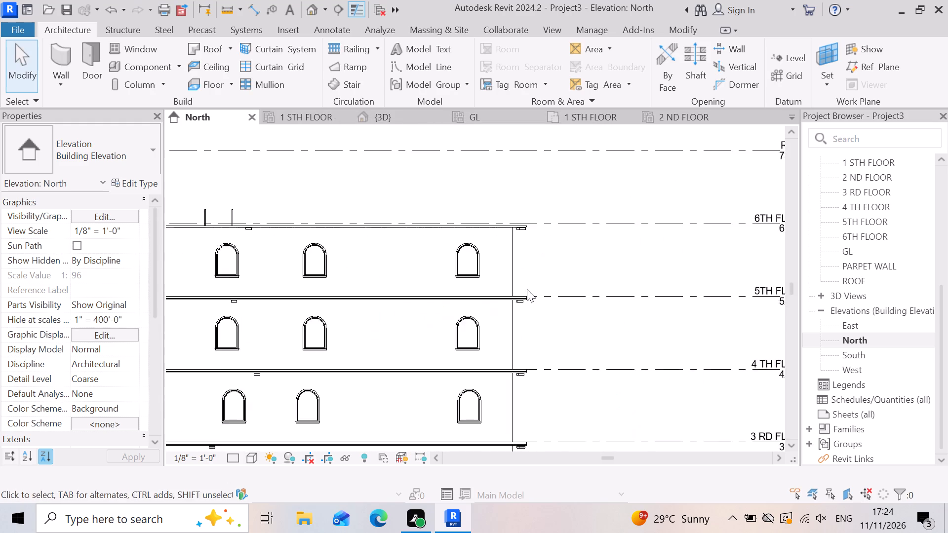
scroll(527, 289, up, 20)
scroll(540, 251, up, 3)
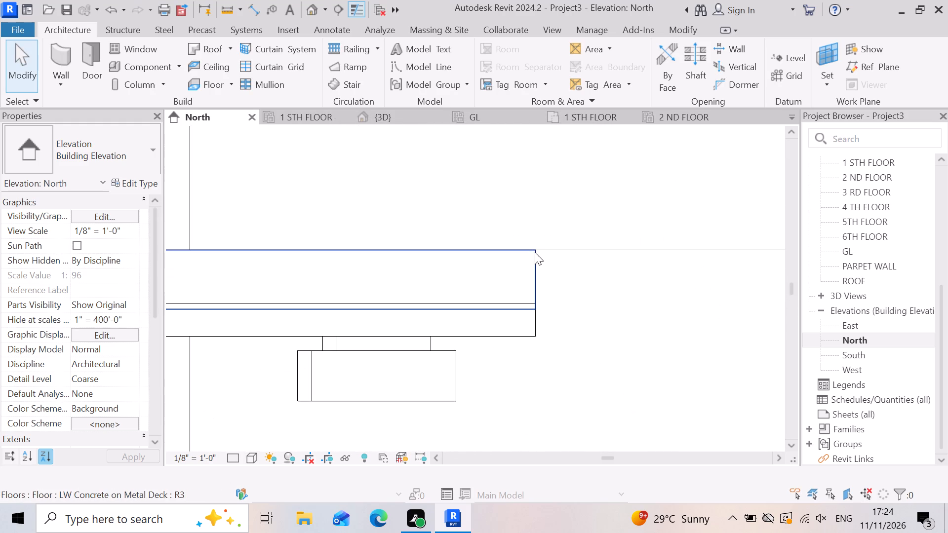
click(536, 273)
scroll(645, 309, down, 6)
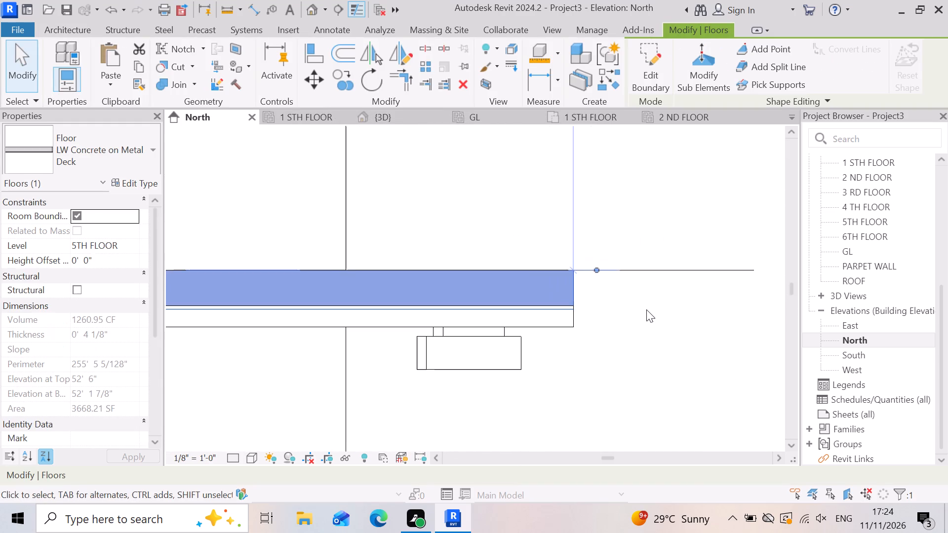
scroll(646, 309, down, 17)
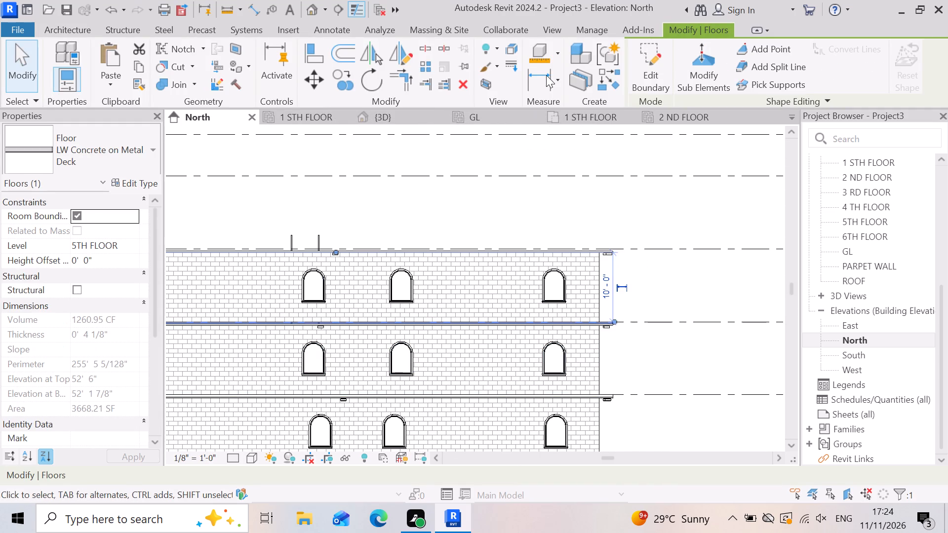
click(135, 66)
click(107, 85)
click(163, 146)
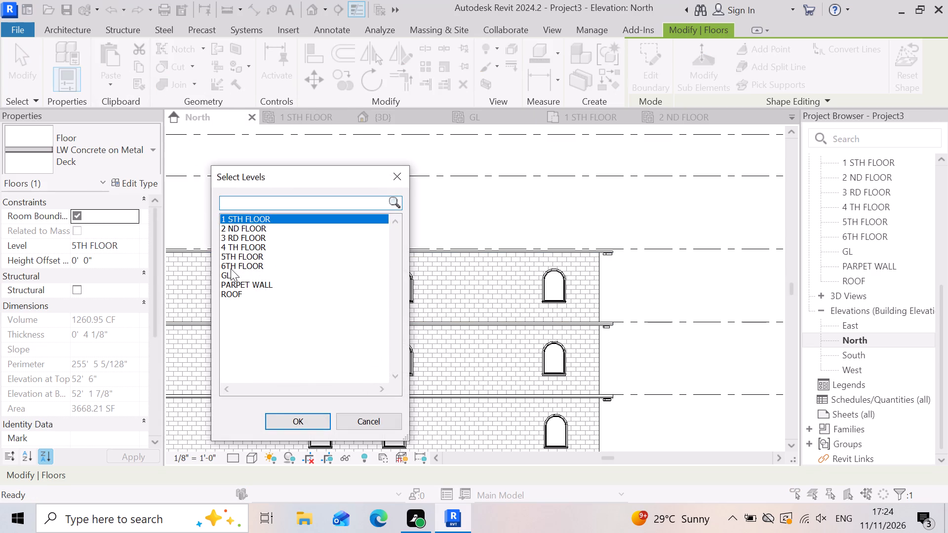
click(249, 254)
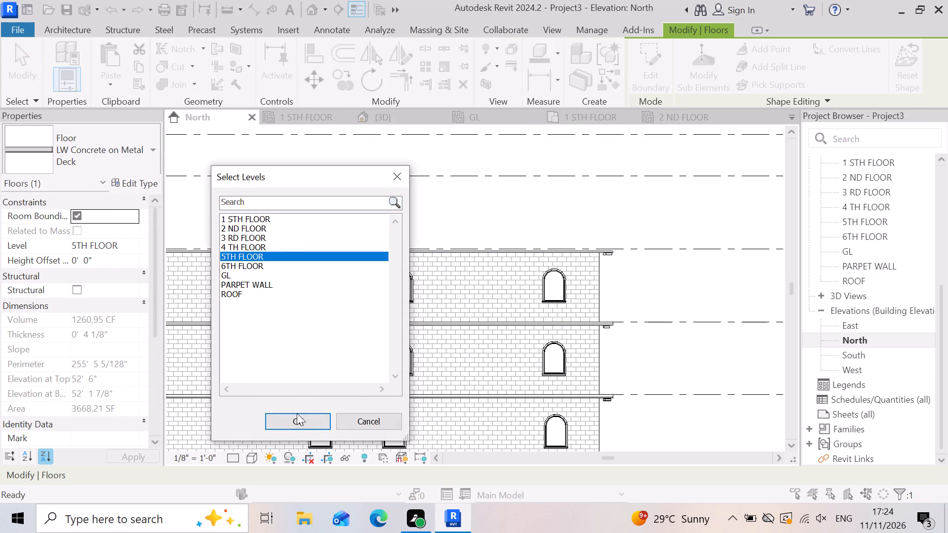
click(294, 418)
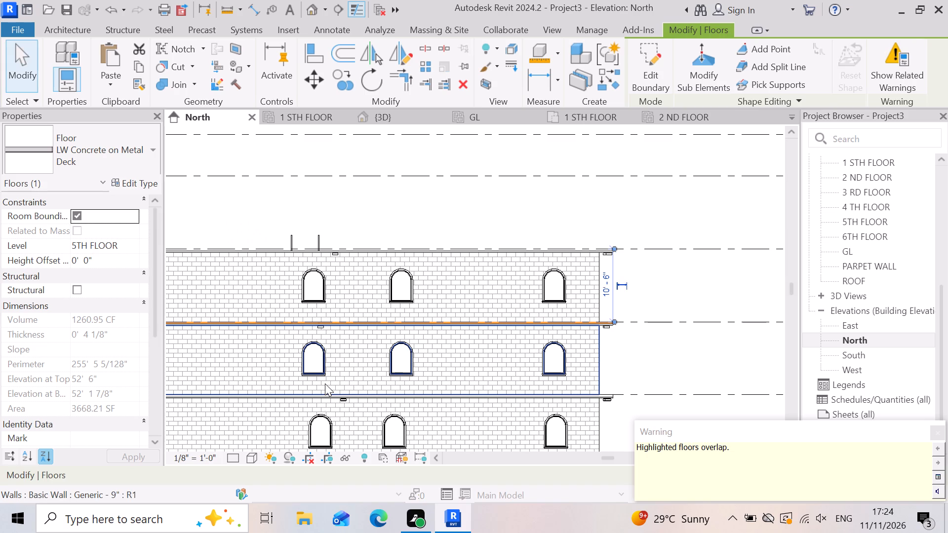
key(z)
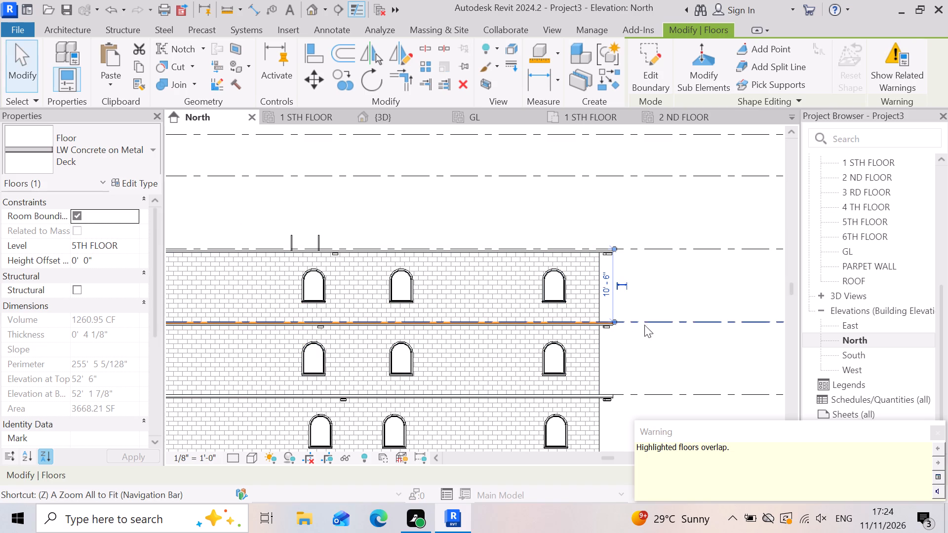
key(Escape)
Examine both ends of the fifth-floor slab in the North elevation, checking its edges against the ceiling below.
scroll(602, 339, up, 8)
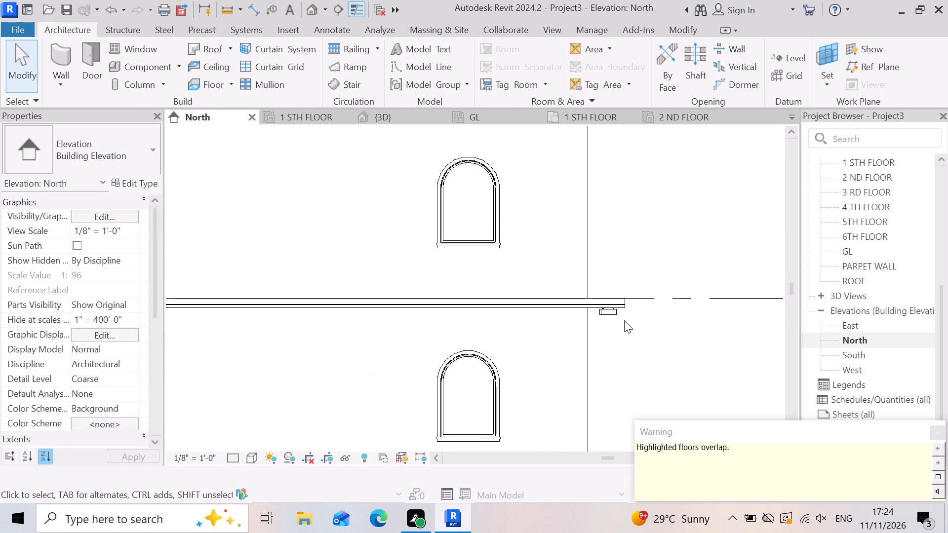
scroll(624, 320, up, 15)
click(601, 324)
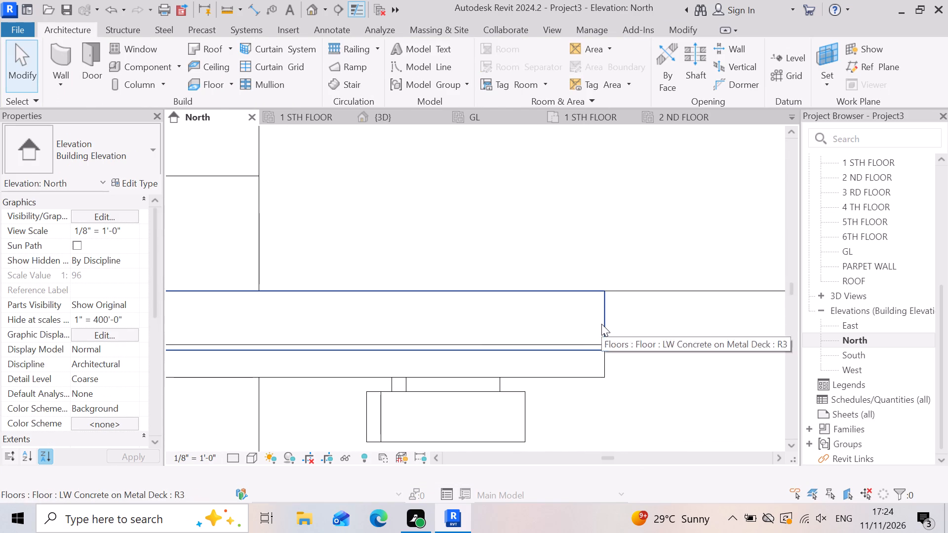
scroll(645, 365, down, 4)
scroll(617, 345, up, 3)
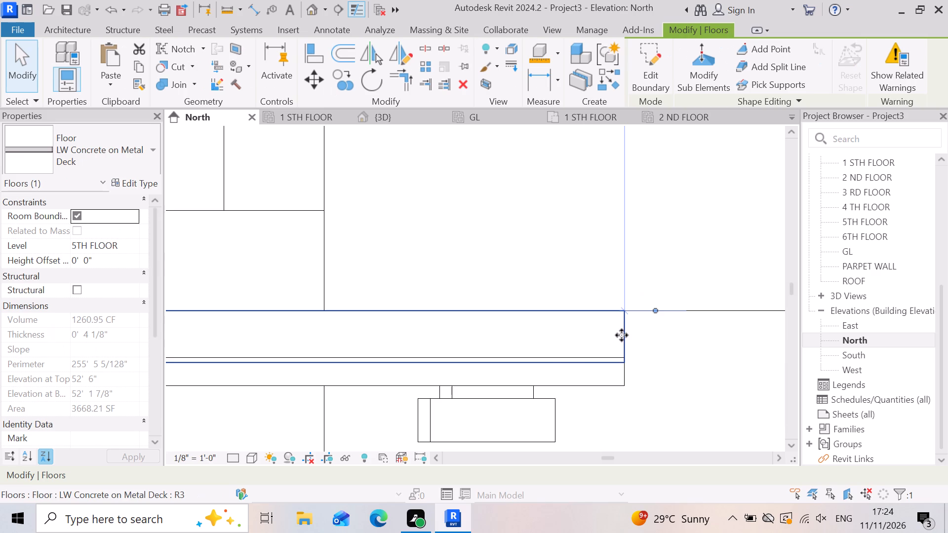
click(622, 335)
scroll(622, 335, down, 8)
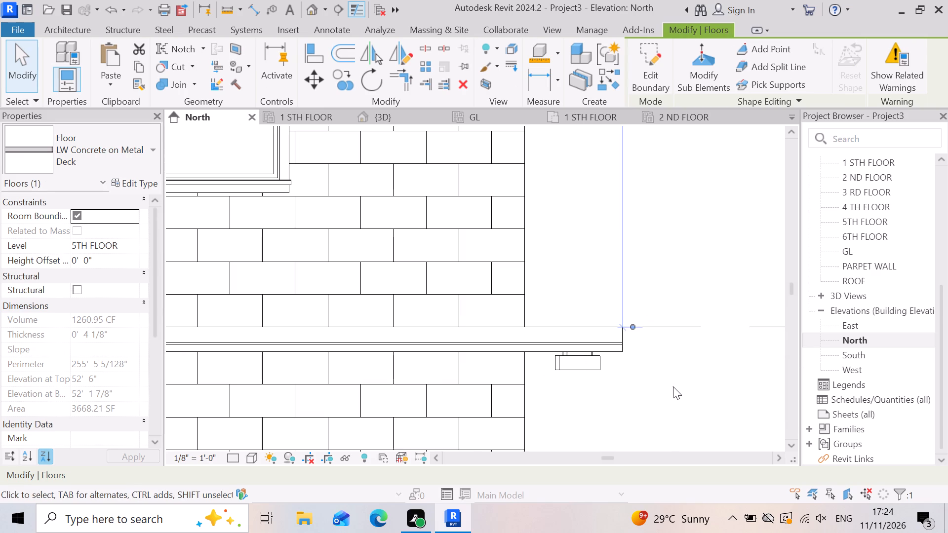
key(Escape)
scroll(490, 327, up, 5)
scroll(734, 358, up, 1)
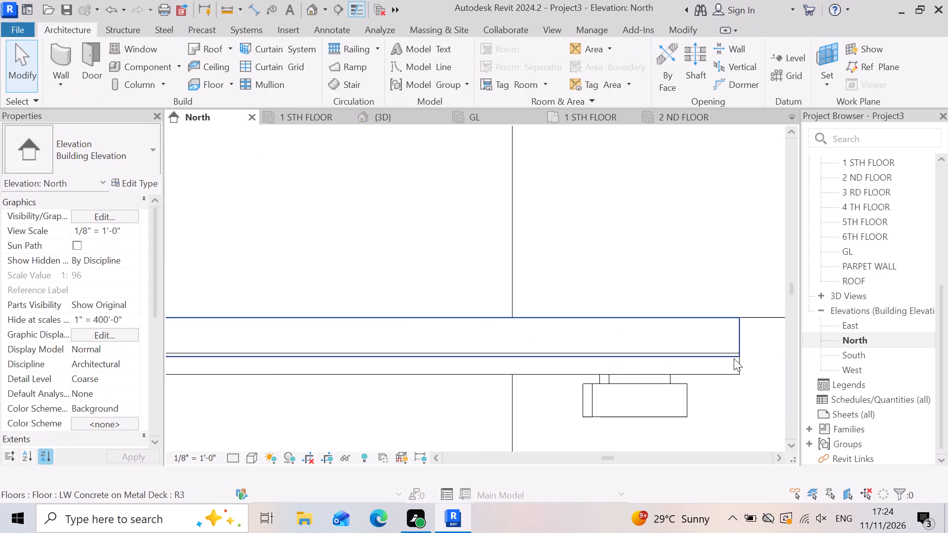
click(719, 342)
scroll(637, 356, down, 13)
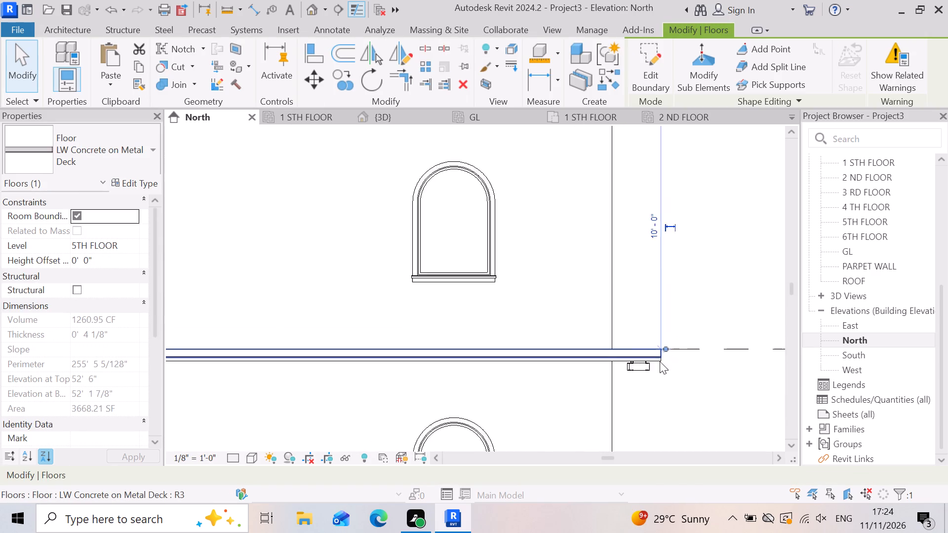
scroll(660, 361, down, 10)
scroll(240, 378, up, 2)
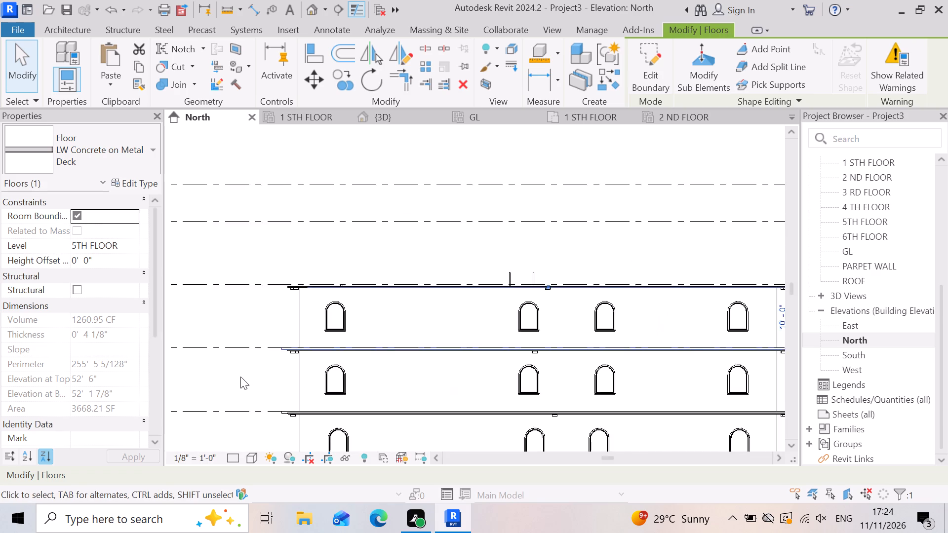
scroll(240, 377, up, 17)
scroll(215, 330, up, 3)
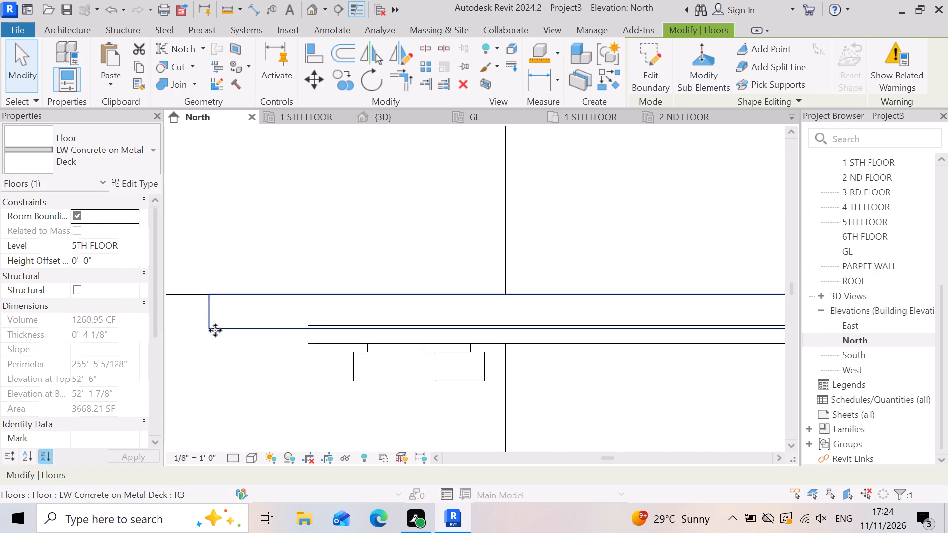
scroll(215, 330, up, 2)
click(256, 305)
key(Escape)
key(Escape)
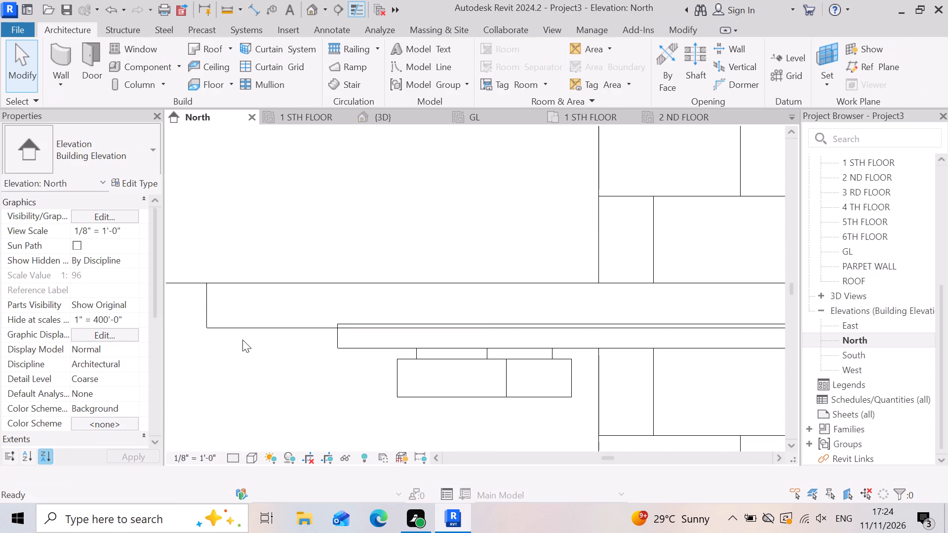
Copy the fifth-floor LW Concrete on Metal Deck floor, paste it aligned to the 6TH FLOOR level, and clear the selection.
click(230, 330)
scroll(340, 337, down, 4)
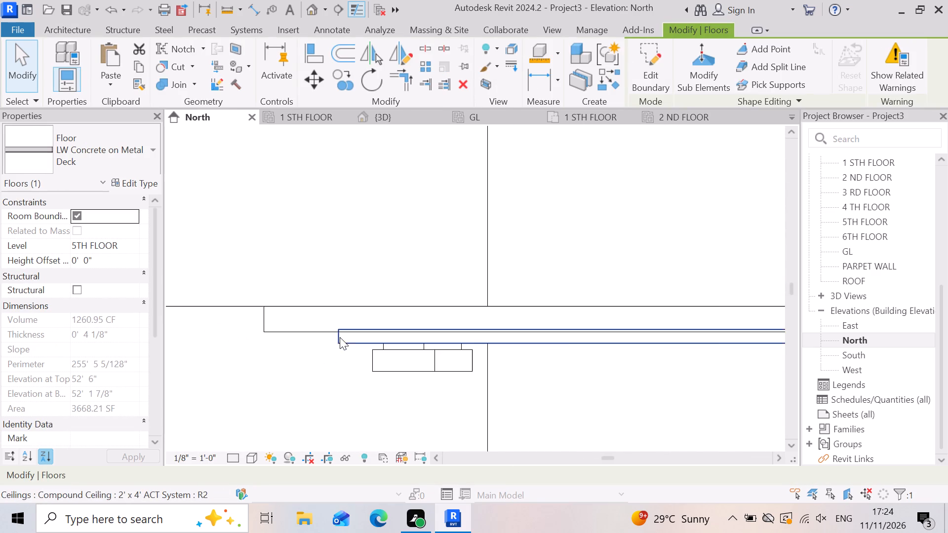
scroll(263, 312, down, 4)
scroll(237, 360, down, 8)
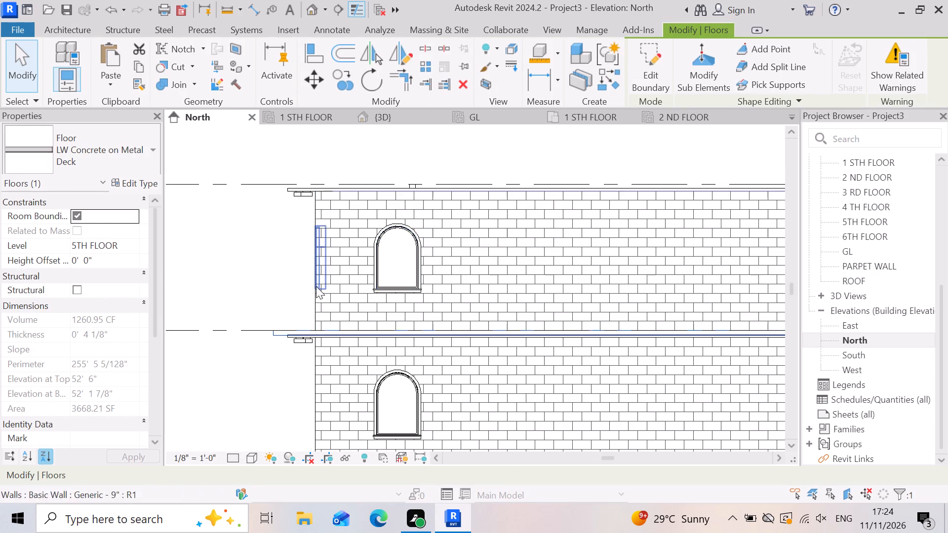
click(137, 63)
click(111, 83)
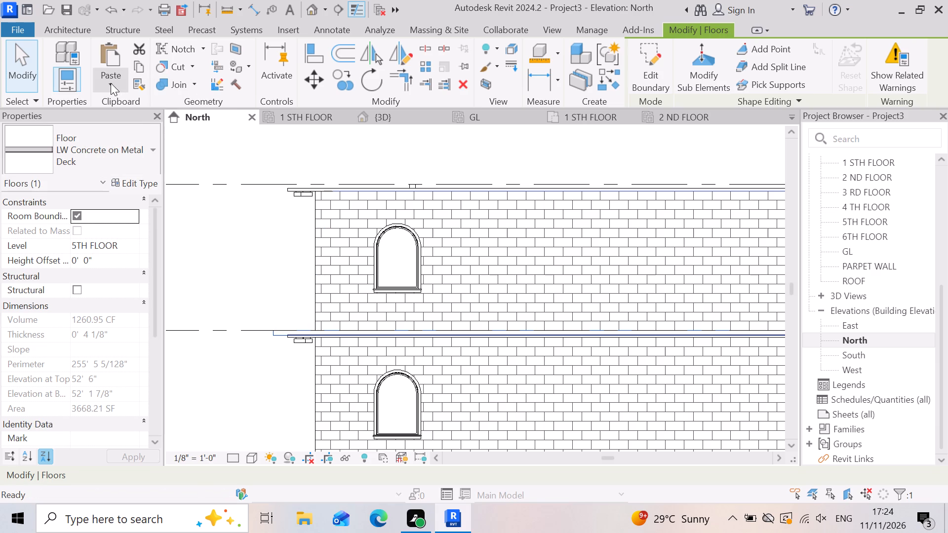
click(143, 136)
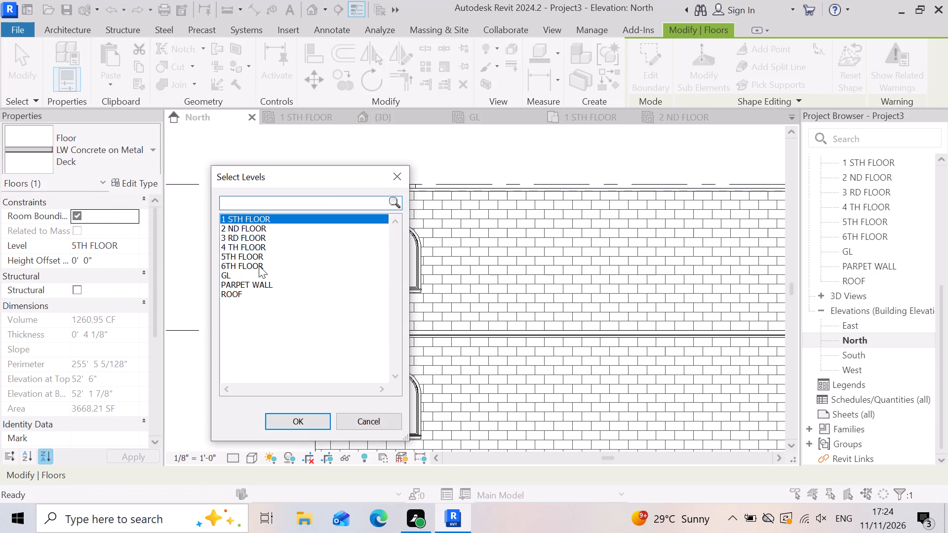
click(259, 266)
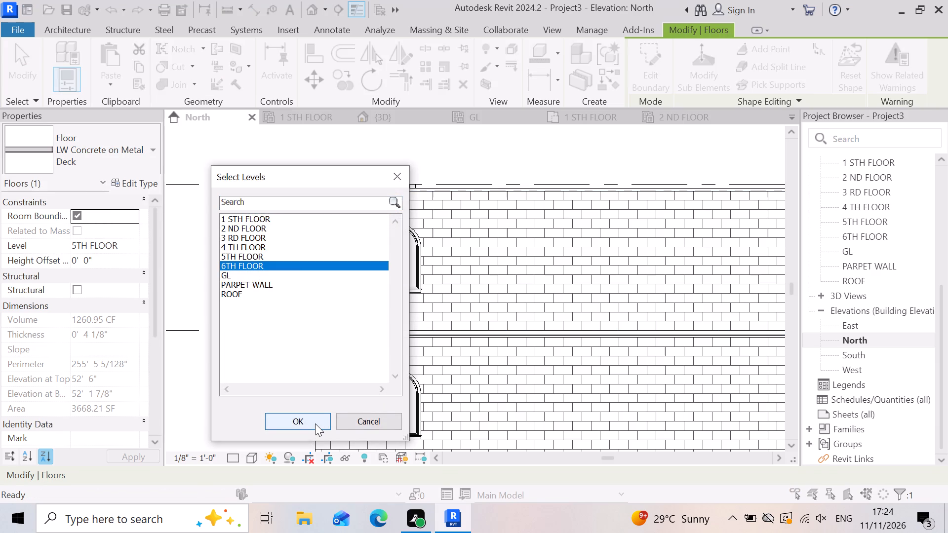
click(315, 423)
scroll(341, 319, down, 6)
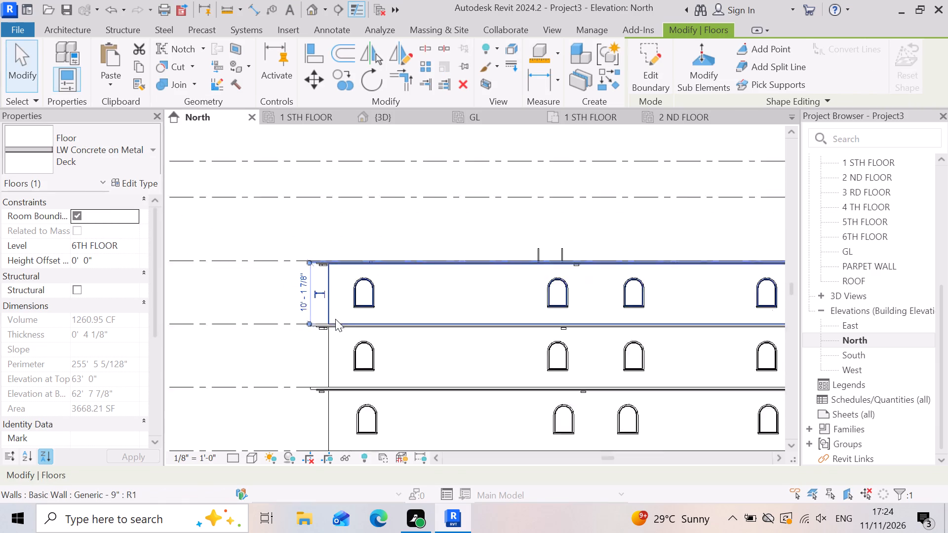
scroll(335, 319, down, 4)
scroll(603, 264, up, 3)
scroll(441, 285, down, 3)
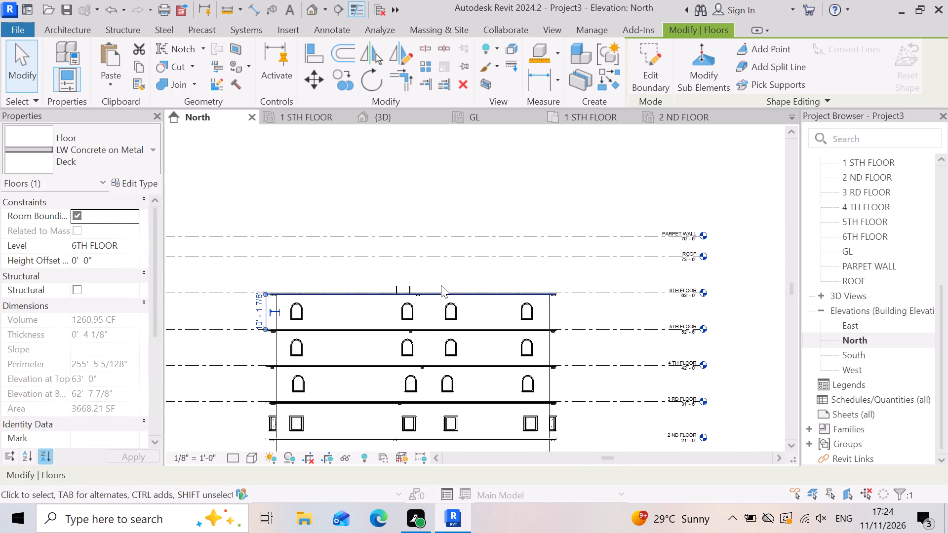
scroll(435, 277, down, 4)
click(678, 333)
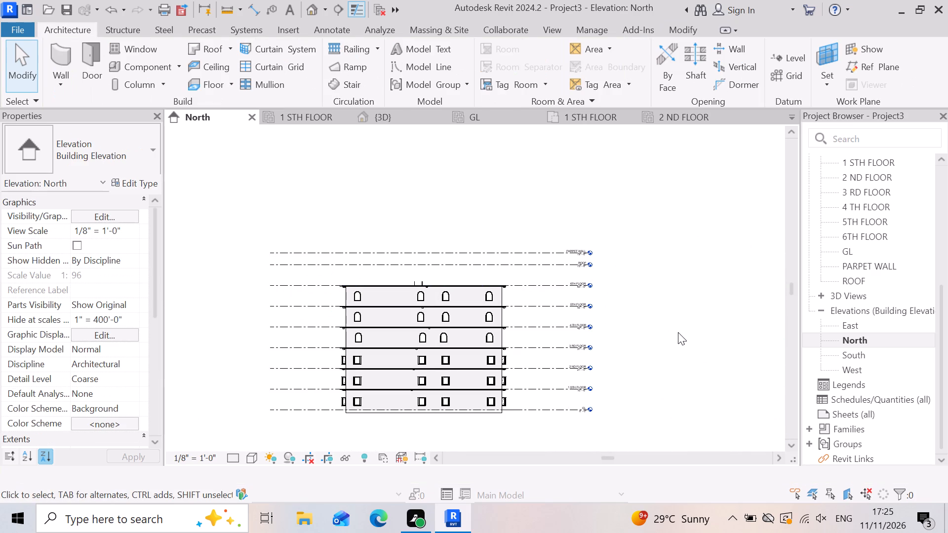
Switch from the North elevation to the 3D view and examine the top slab's edge at the building's back corner.
scroll(387, 277, up, 3)
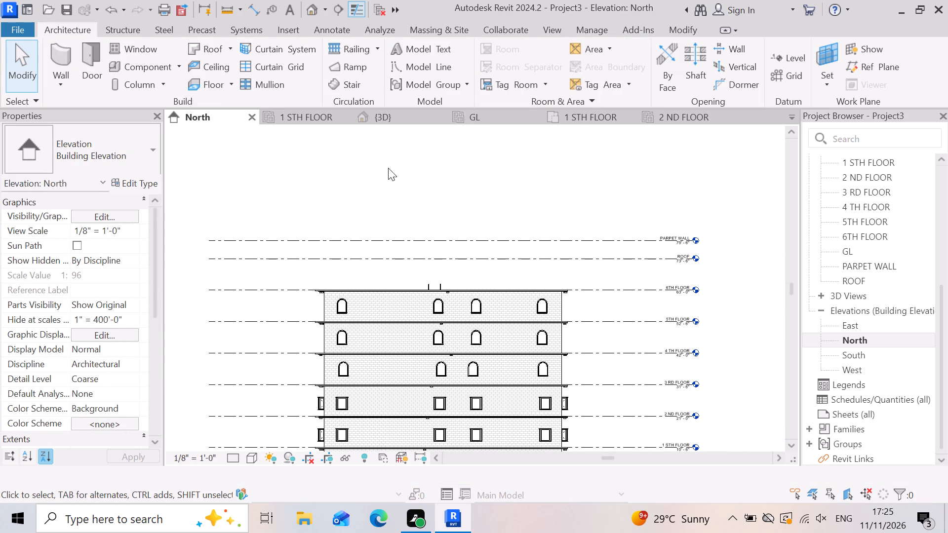
scroll(480, 274, up, 3)
scroll(425, 244, up, 3)
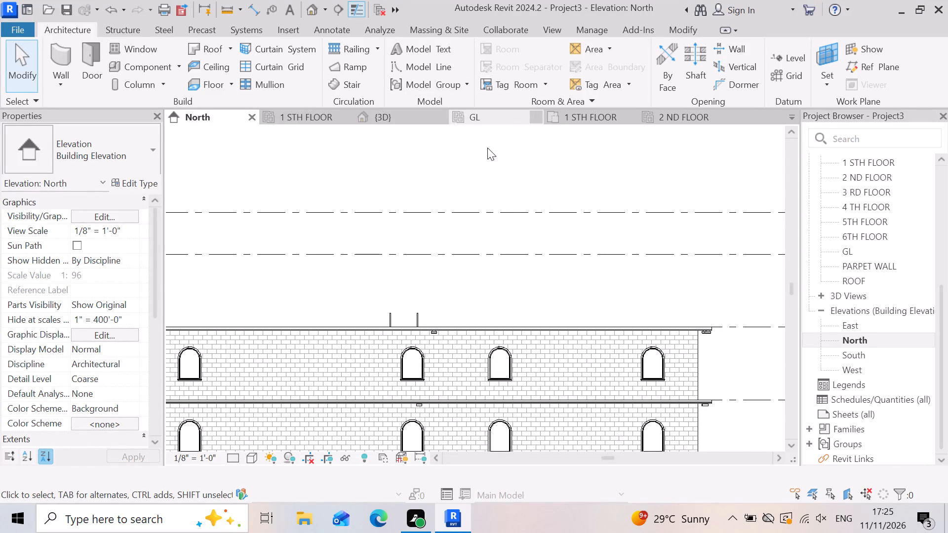
click(407, 119)
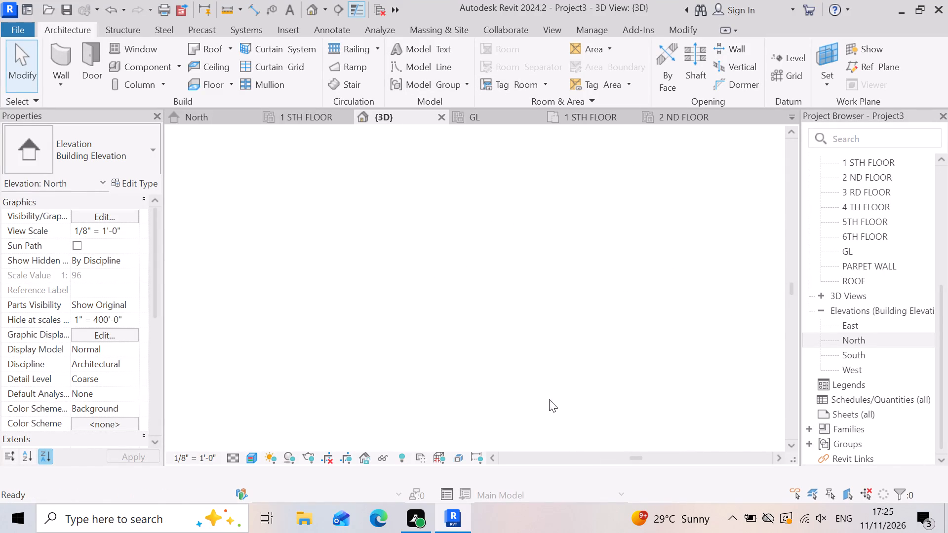
scroll(581, 295, down, 4)
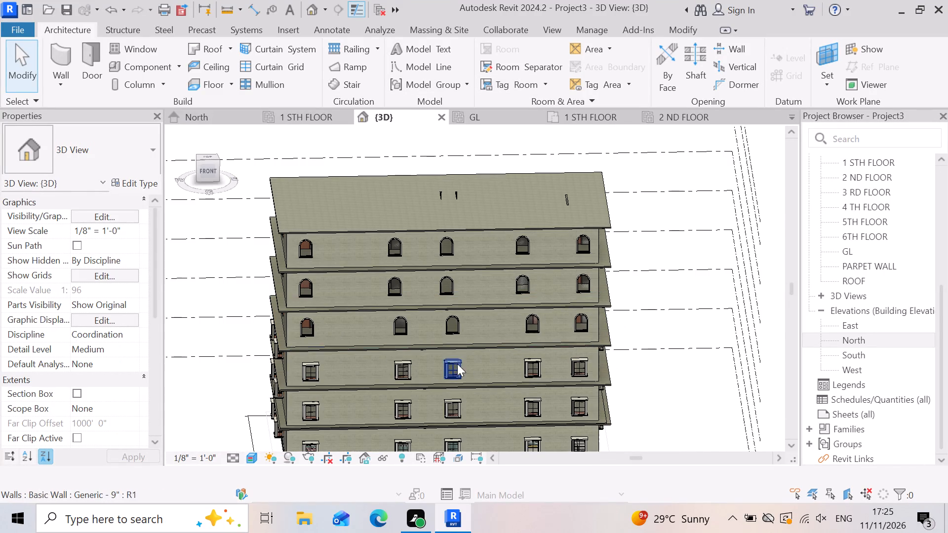
shift+right_drag(273, 376, 305, 343)
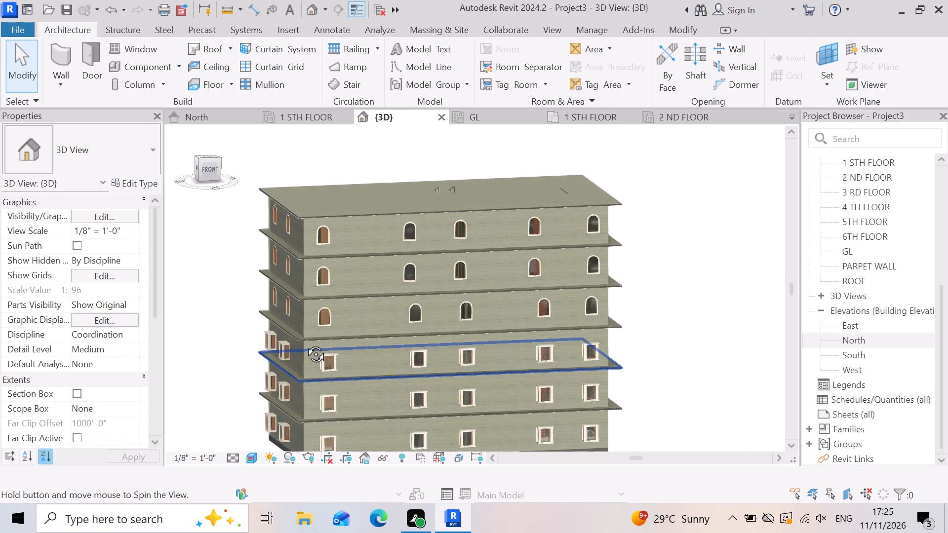
shift+right_drag(305, 343, 555, 349)
scroll(592, 239, up, 3)
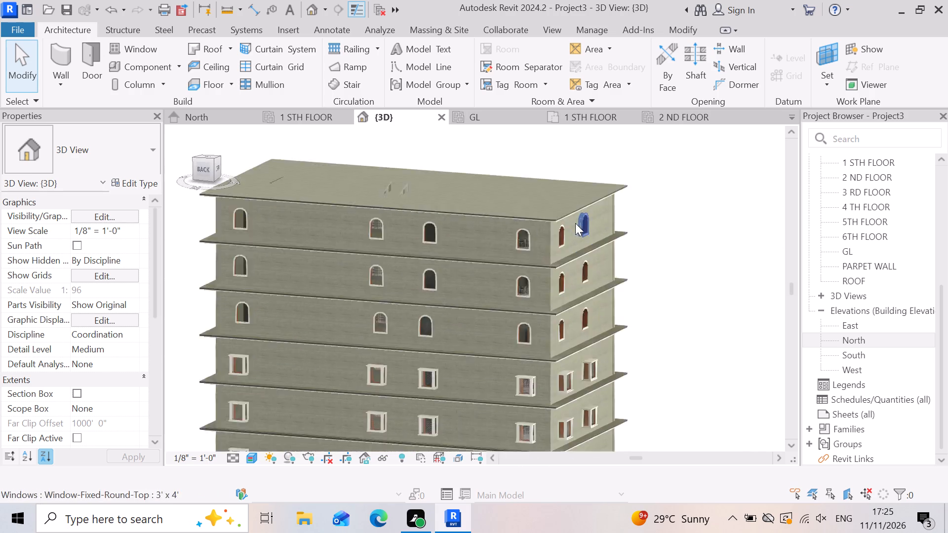
scroll(575, 223, up, 20)
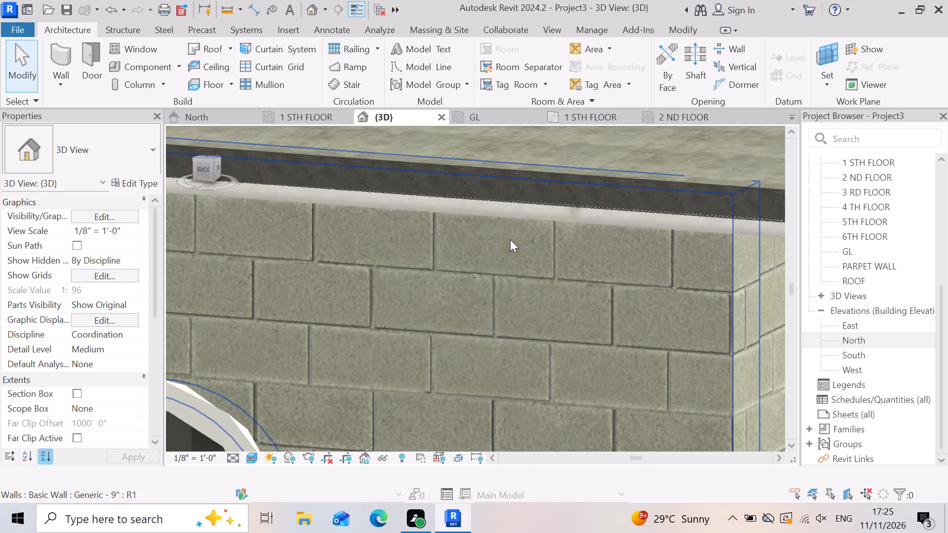
scroll(510, 183, down, 8)
scroll(553, 213, up, 3)
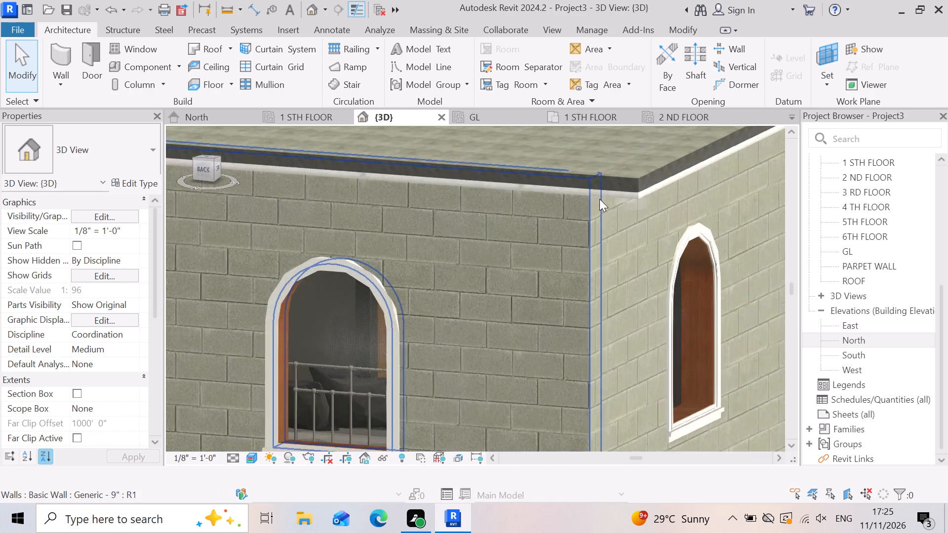
scroll(599, 199, up, 5)
scroll(534, 230, down, 3)
scroll(604, 229, up, 5)
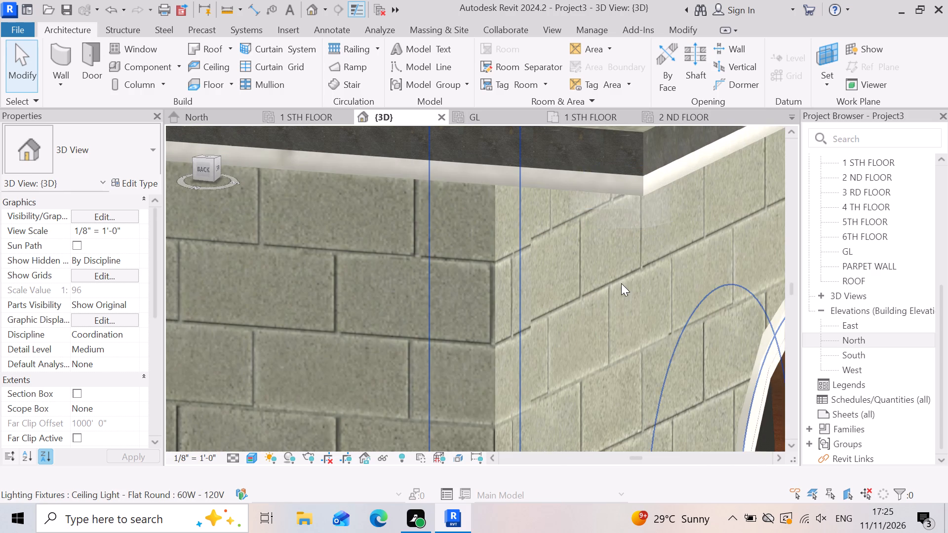
Select the Ceiling Light - Flat Round fixture under the top slab's corner, inspect its placement against the wall, and clear the selection.
key(Escape)
click(614, 229)
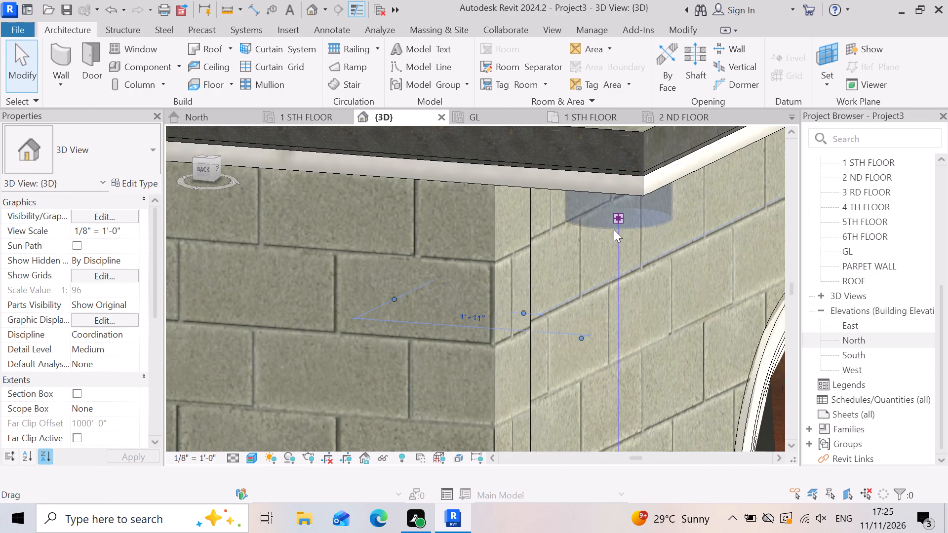
scroll(637, 256, down, 9)
scroll(490, 266, down, 8)
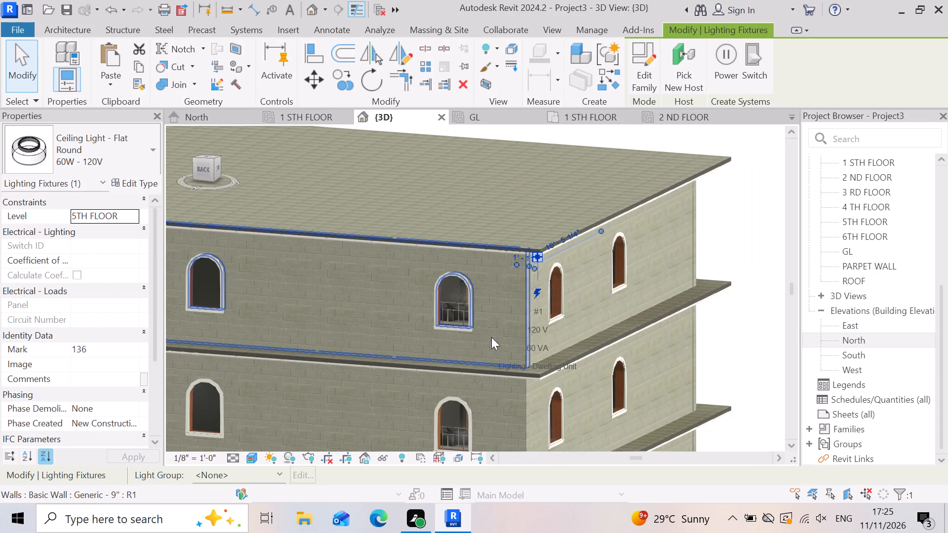
scroll(604, 343, down, 4)
scroll(526, 410, up, 10)
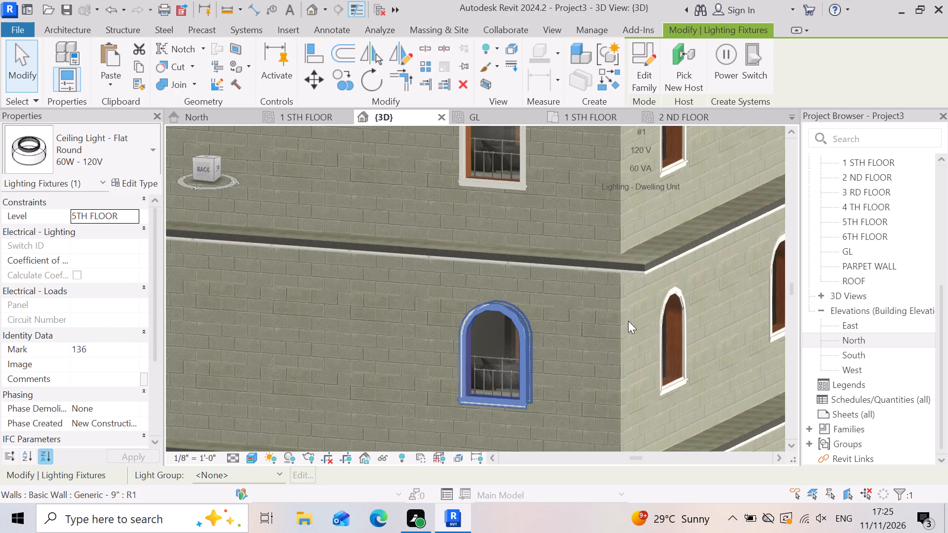
scroll(628, 321, up, 7)
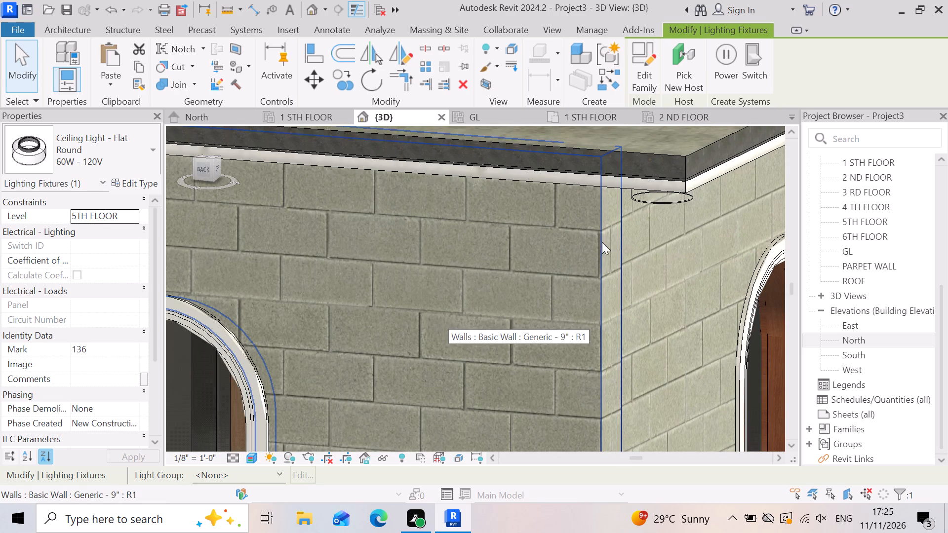
key(Escape)
Examine the slab edges and corner ceiling lights on the lower floors, comparing them with the top floor.
scroll(631, 224, down, 8)
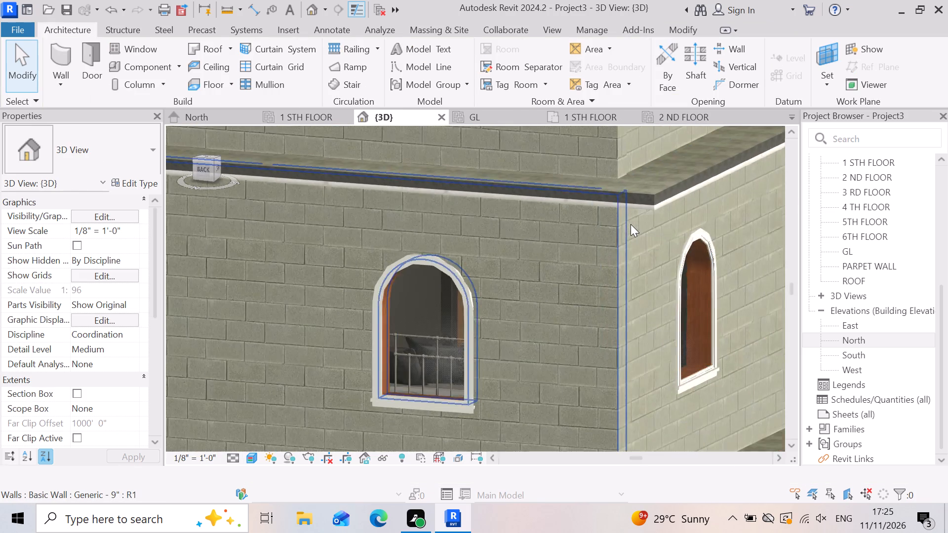
scroll(631, 224, down, 10)
scroll(638, 433, up, 4)
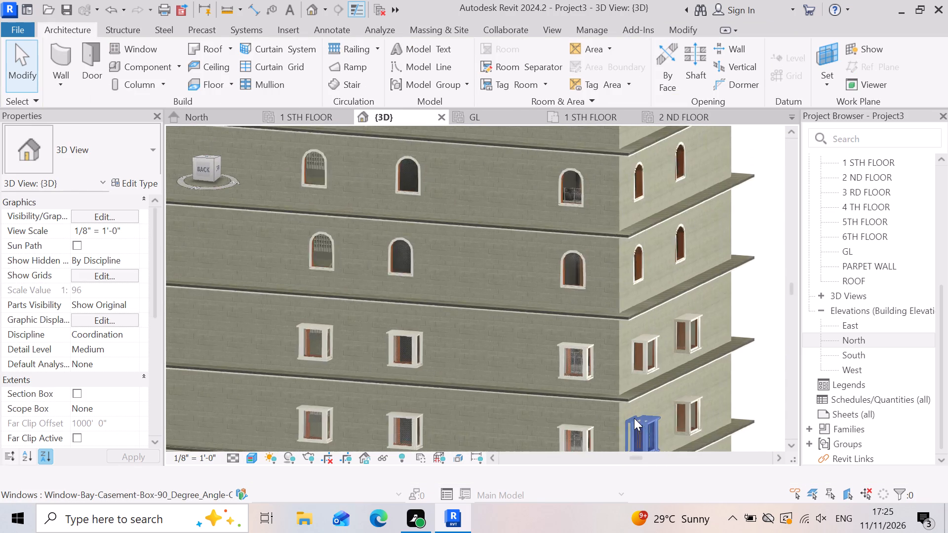
scroll(634, 418, up, 7)
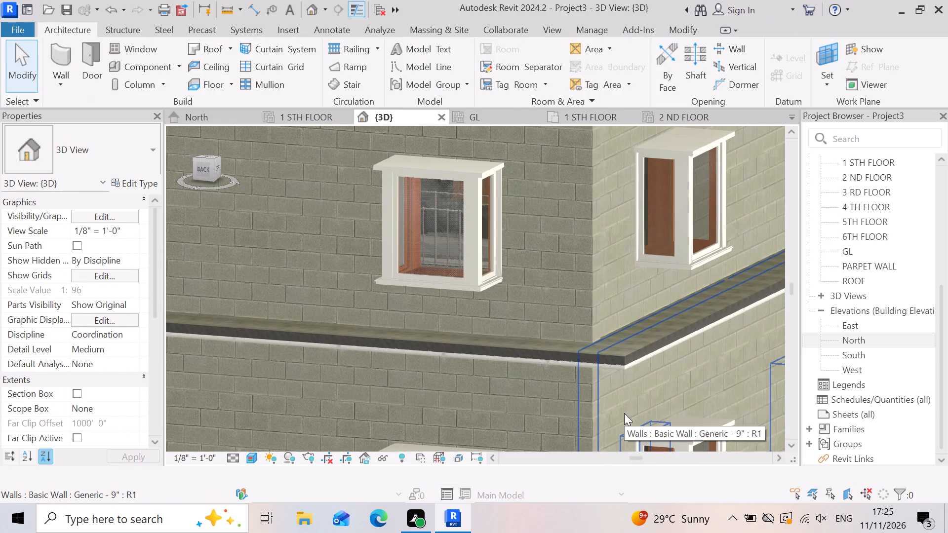
scroll(608, 412, down, 3)
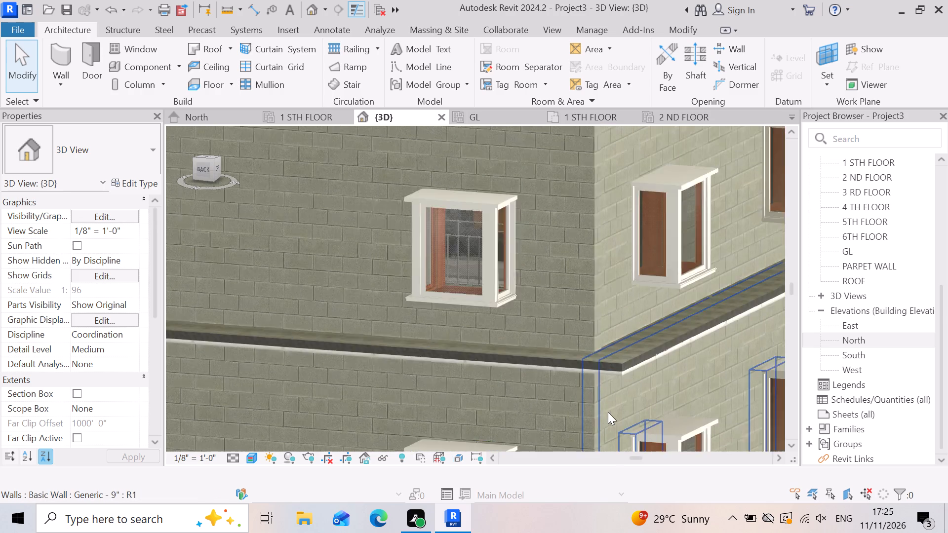
scroll(608, 412, down, 1)
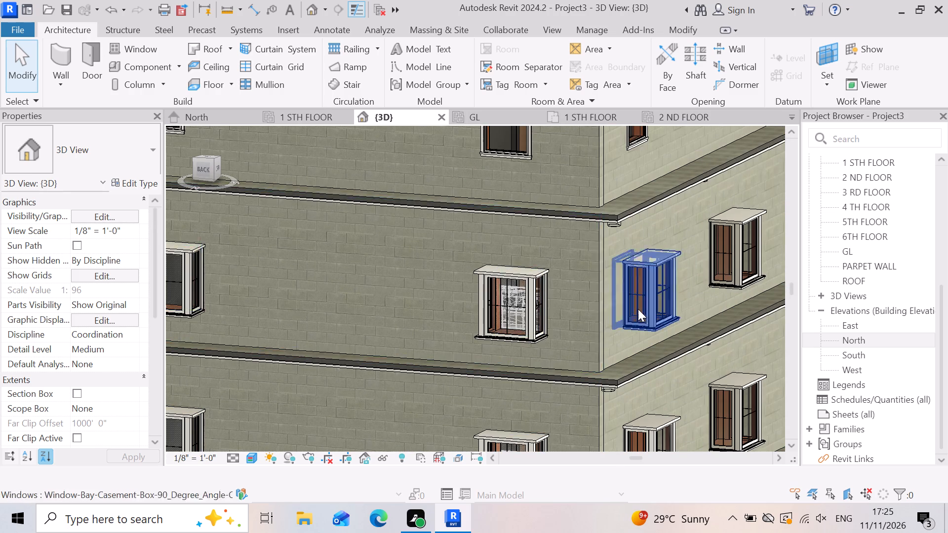
scroll(638, 309, down, 12)
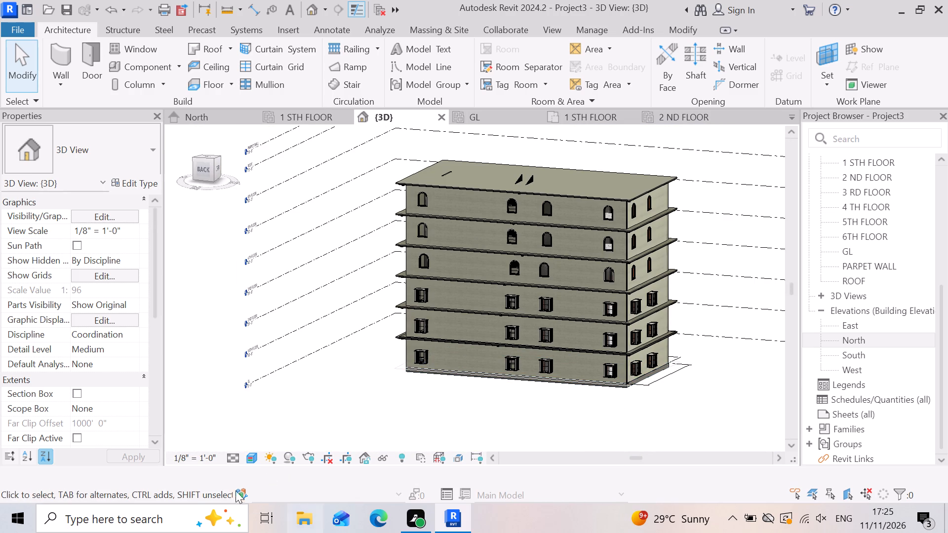
Set the 3D view's visual style to Shaded and focus on the building's top floors.
click(235, 462)
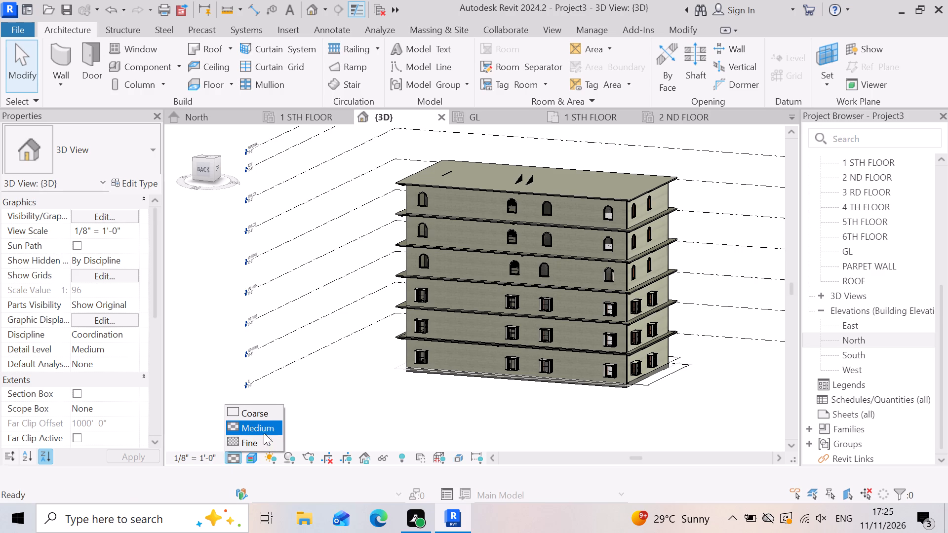
click(258, 458)
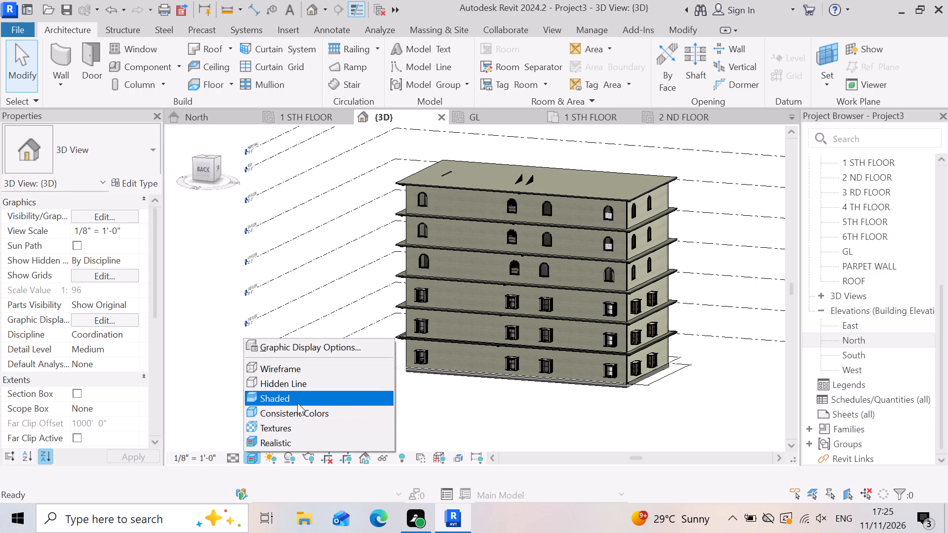
click(297, 403)
scroll(399, 127, up, 1)
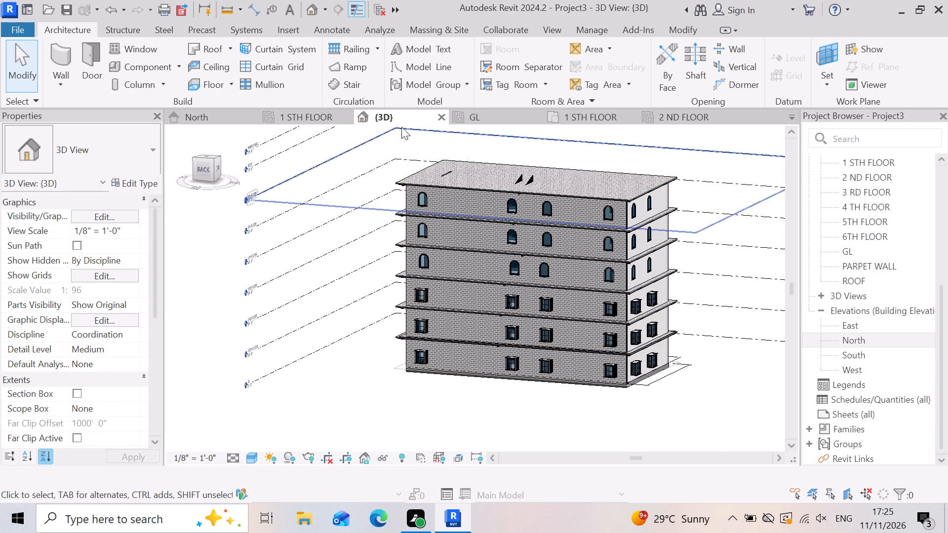
scroll(401, 127, up, 6)
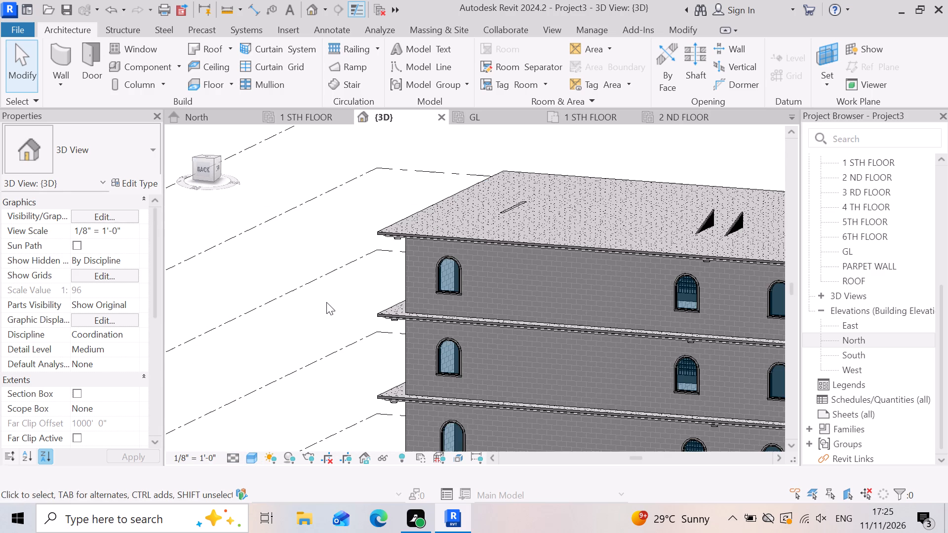
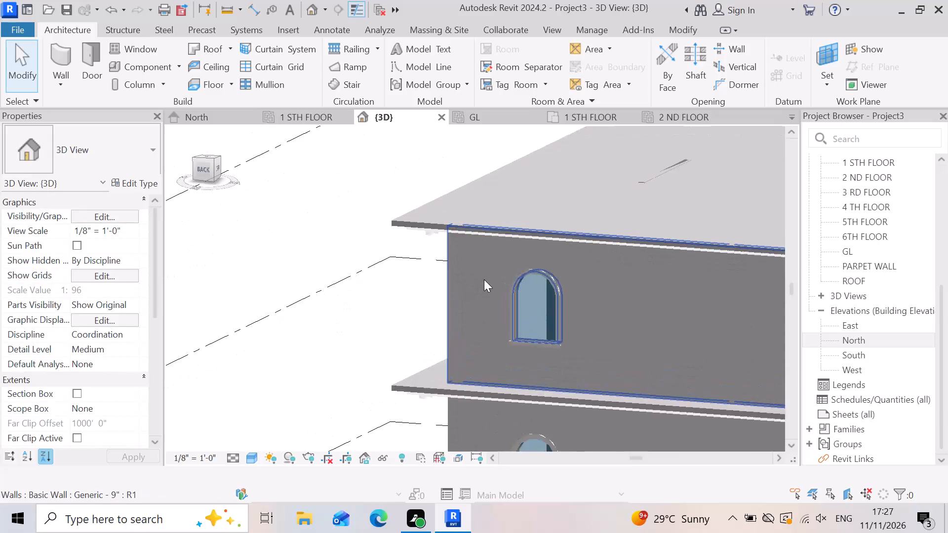
Examine the rear facade's slab edges, windows and ceiling lights up close, and review the whole building in the 3D view.
scroll(354, 226, up, 3)
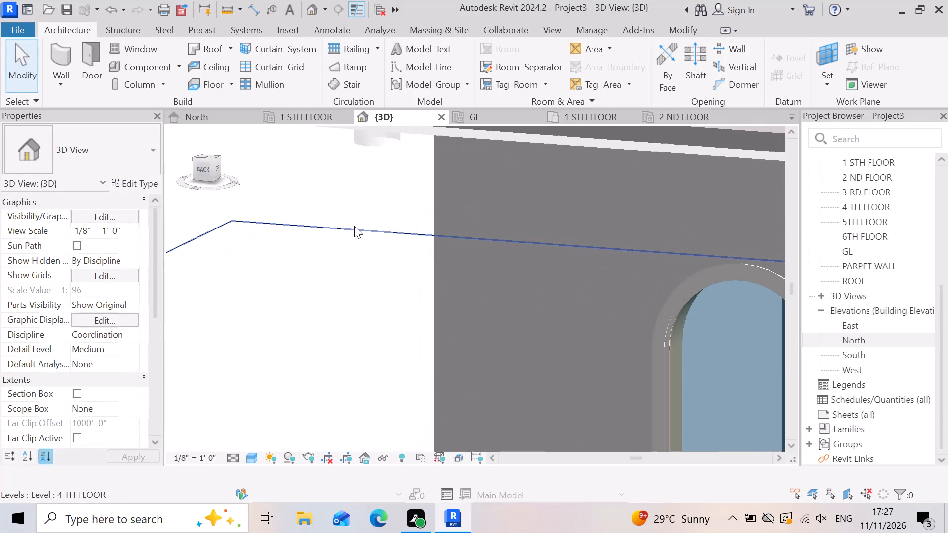
scroll(331, 251, down, 18)
scroll(331, 251, down, 3)
scroll(452, 314, up, 11)
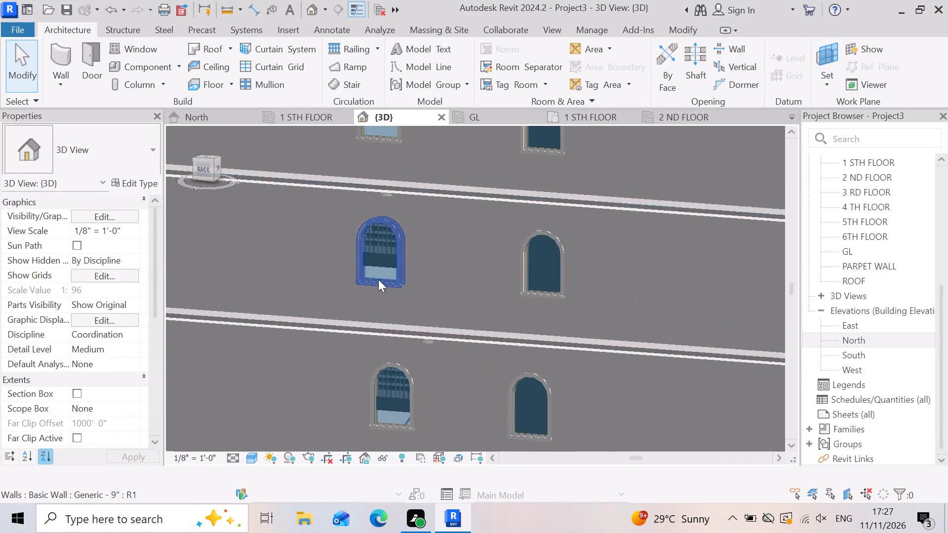
scroll(374, 279, down, 3)
scroll(391, 304, up, 11)
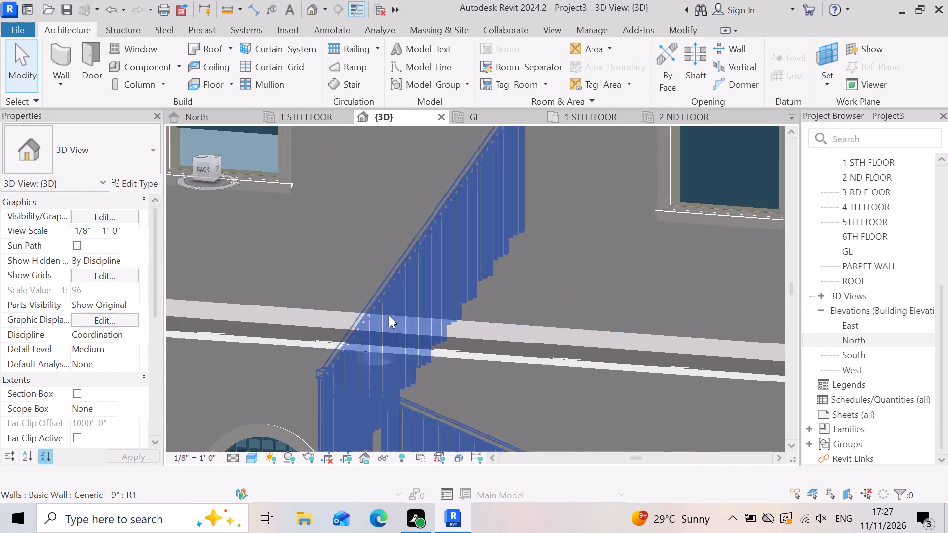
scroll(389, 315, up, 6)
scroll(400, 314, down, 8)
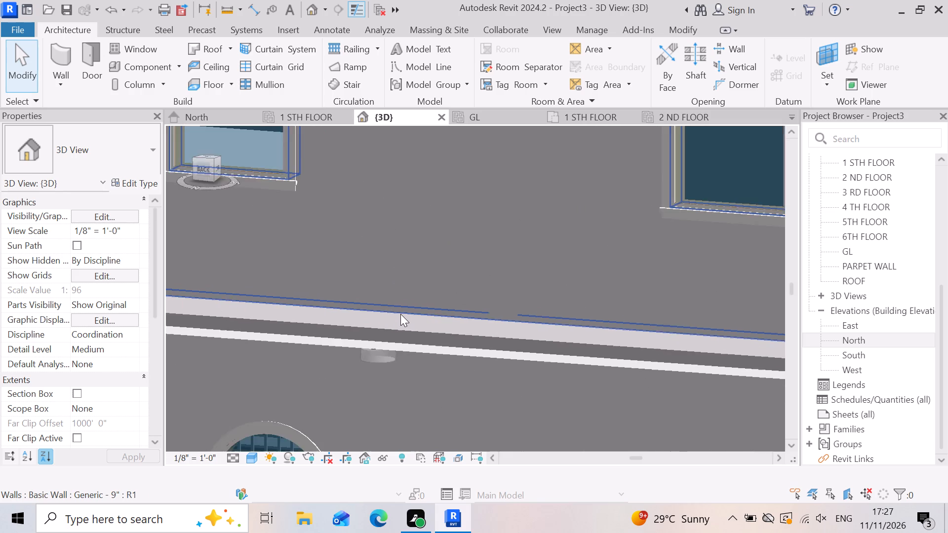
scroll(400, 314, down, 15)
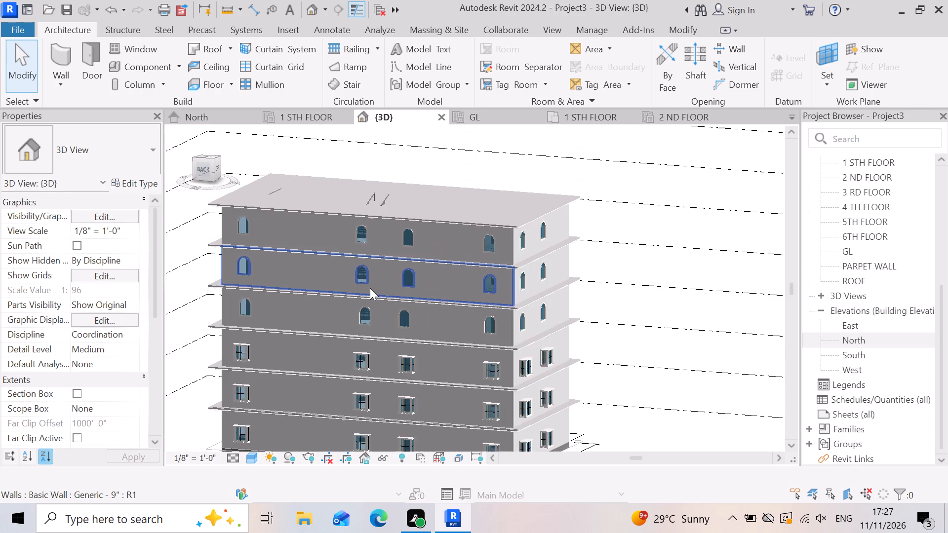
scroll(526, 257, up, 3)
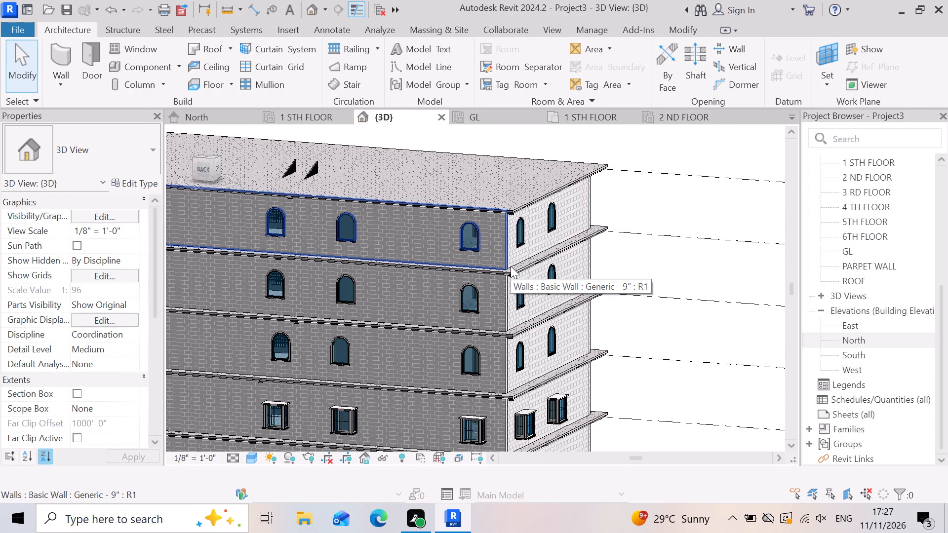
scroll(399, 269, up, 2)
scroll(467, 280, down, 7)
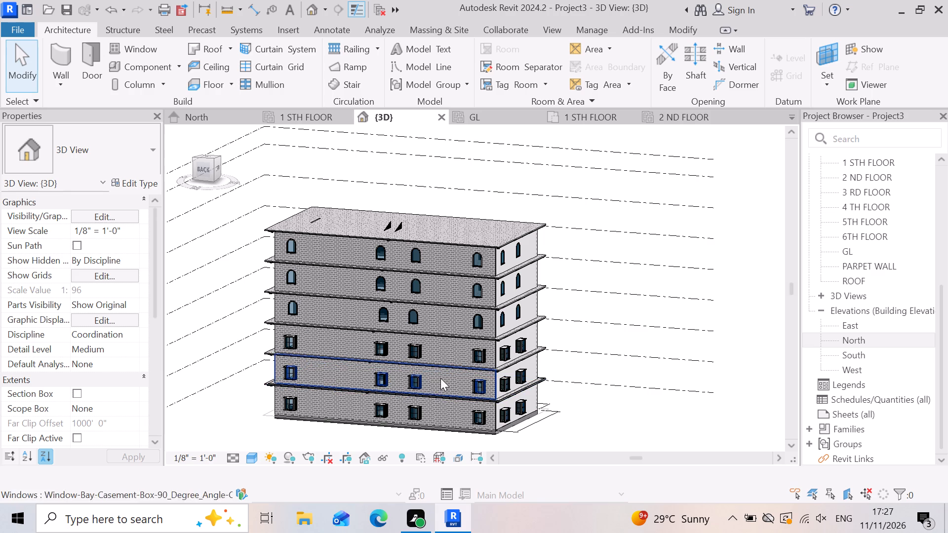
Change the 3D view's visual style with the whole building in view.
click(255, 460)
click(282, 445)
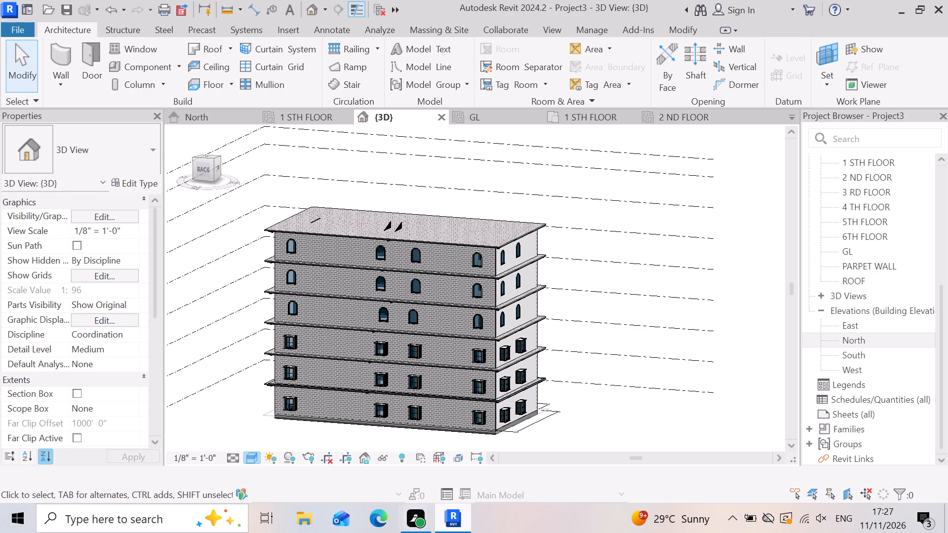
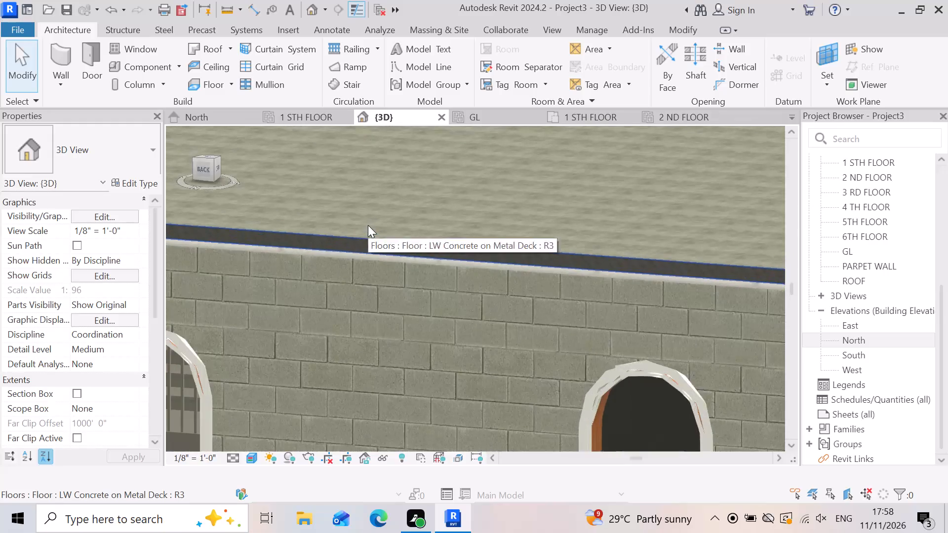
Examine the slab edges and round-top windows around the upper floors' rear corner in the 3D view.
scroll(483, 272, down, 5)
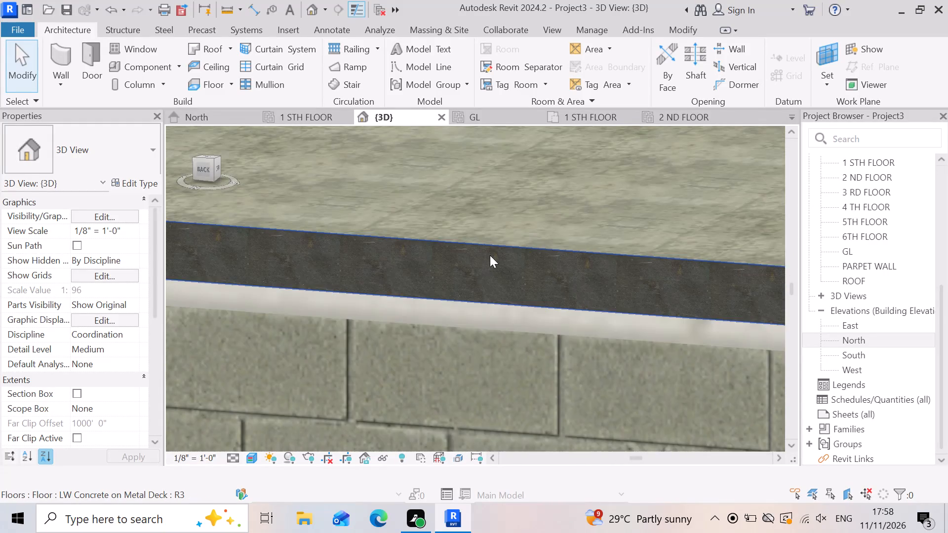
scroll(490, 255, down, 20)
scroll(490, 255, down, 8)
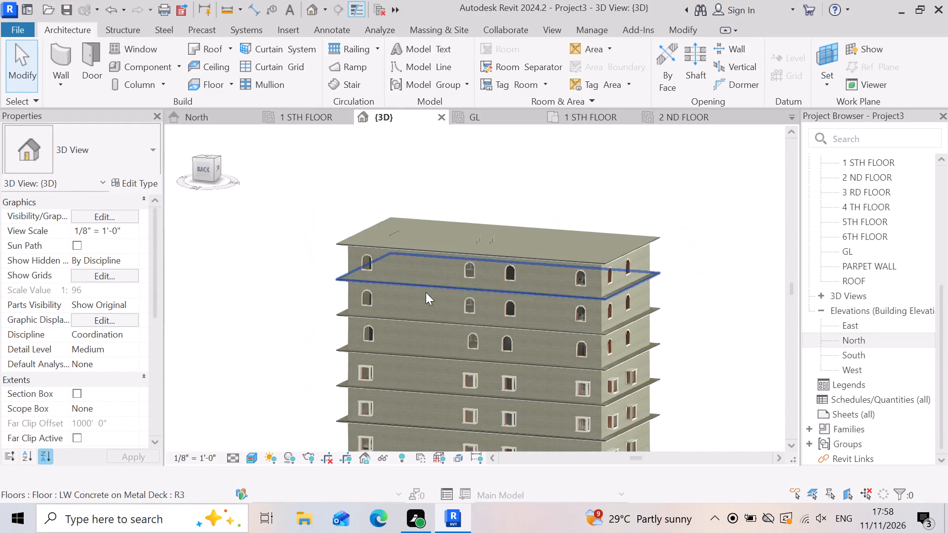
scroll(680, 285, up, 16)
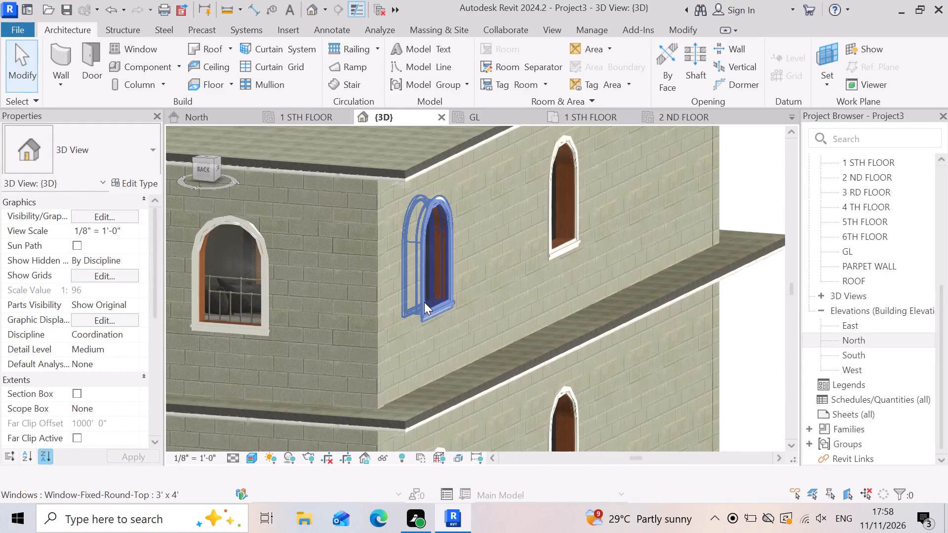
scroll(424, 302, up, 1)
scroll(526, 298, down, 14)
scroll(510, 321, up, 4)
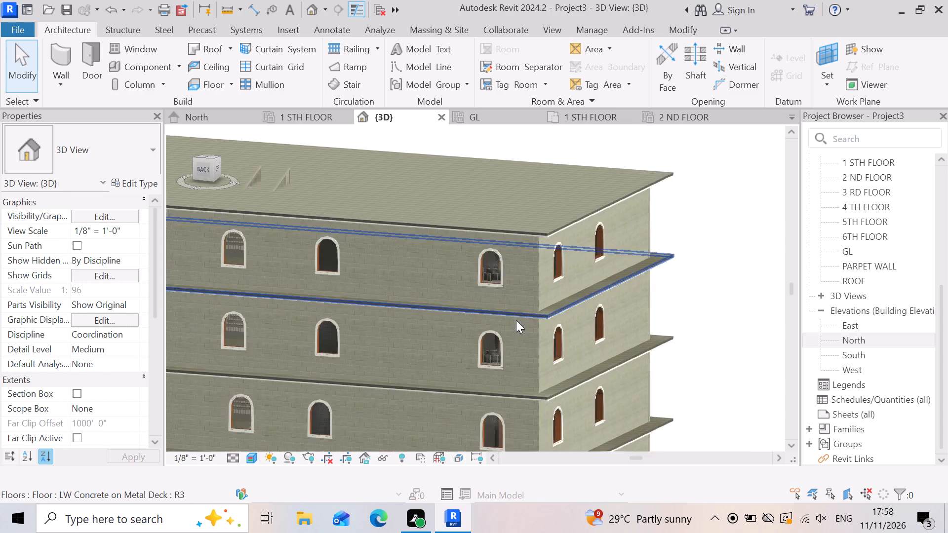
scroll(516, 320, up, 20)
scroll(516, 320, up, 3)
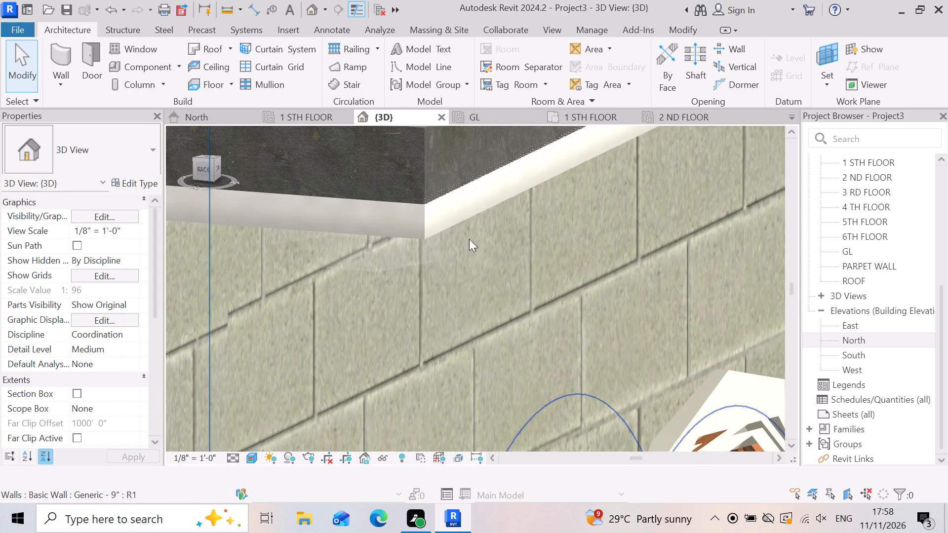
scroll(560, 253, down, 20)
scroll(560, 253, down, 5)
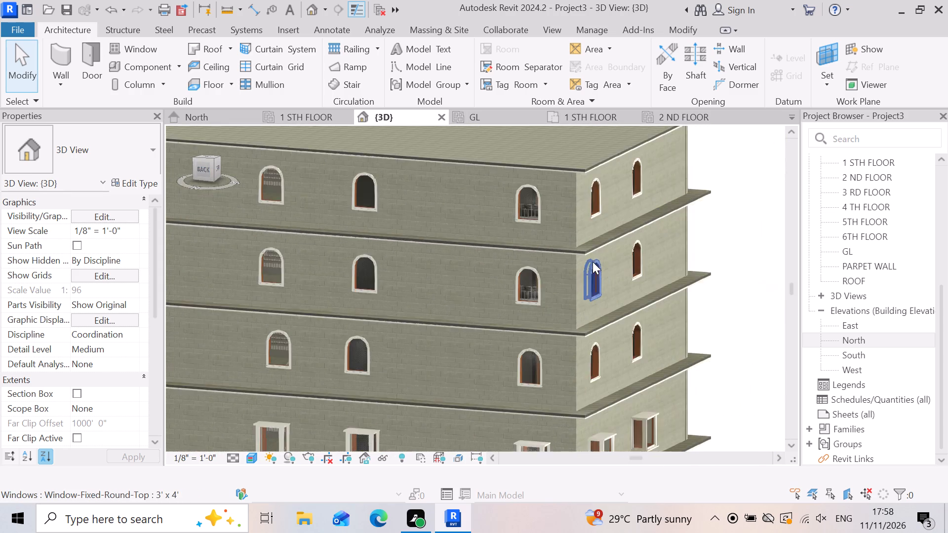
scroll(592, 262, down, 3)
scroll(596, 332, down, 4)
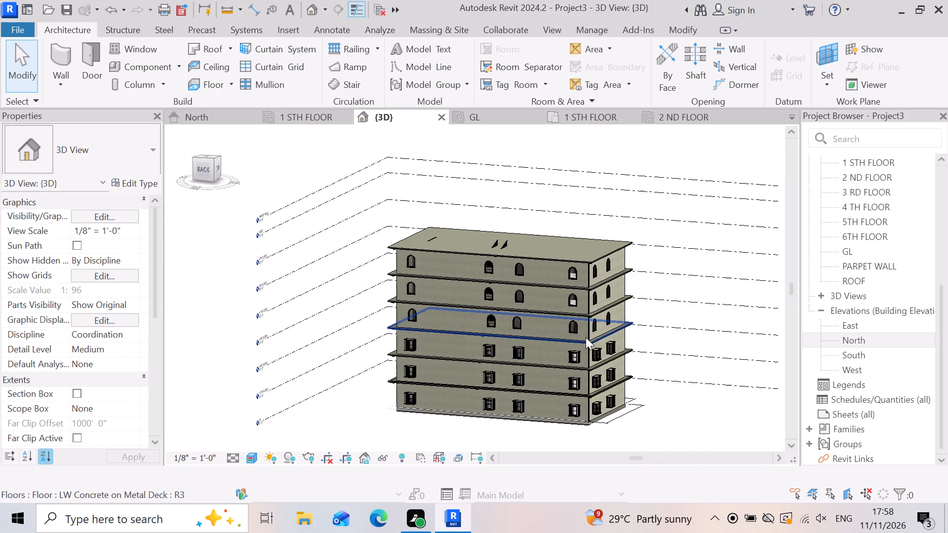
Inspect the slab overhang, wall joint and ceiling light at the building's left-front corner on the upper floors.
shift+right_drag(576, 321, 372, 318)
shift+middle_drag(436, 328, 372, 318)
scroll(432, 300, down, 1)
scroll(444, 297, up, 14)
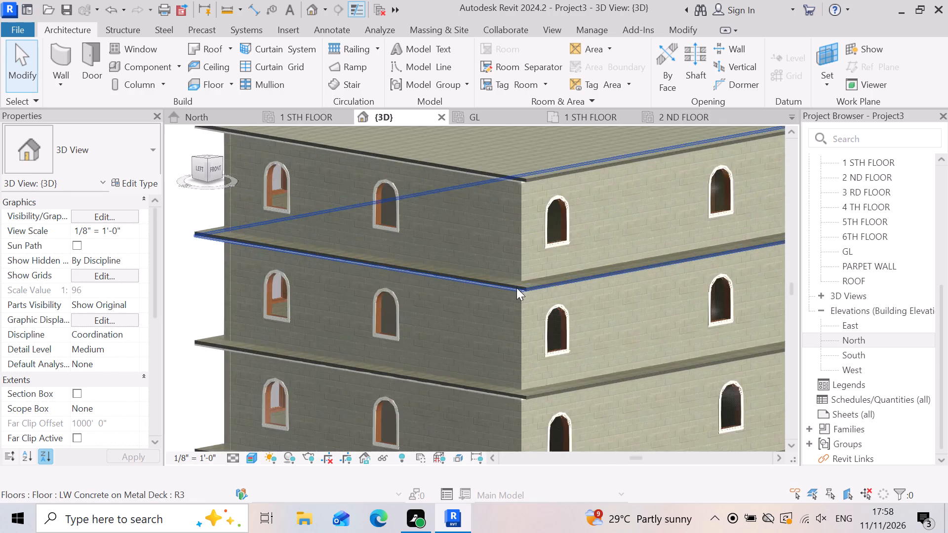
scroll(516, 288, up, 1)
scroll(517, 287, down, 1)
scroll(539, 294, up, 15)
scroll(585, 305, up, 3)
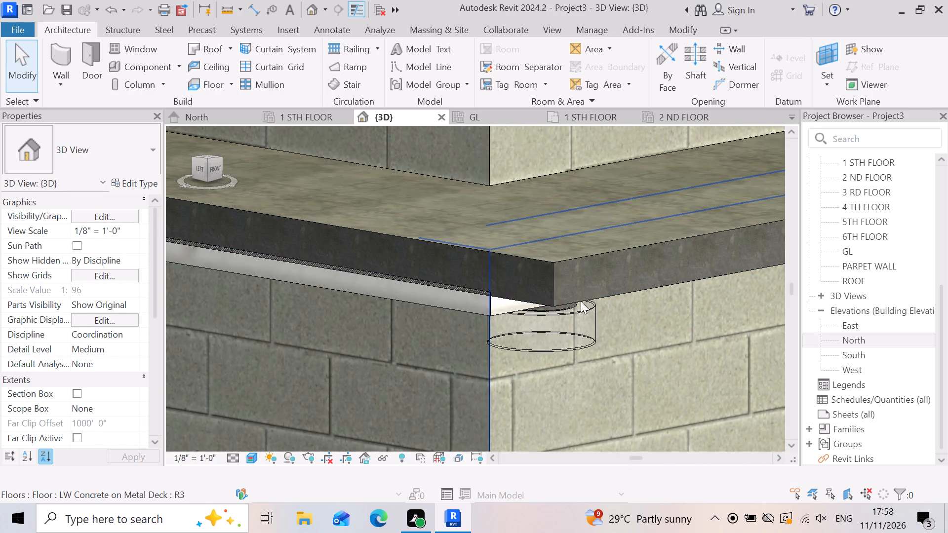
scroll(581, 301, up, 3)
scroll(492, 266, down, 5)
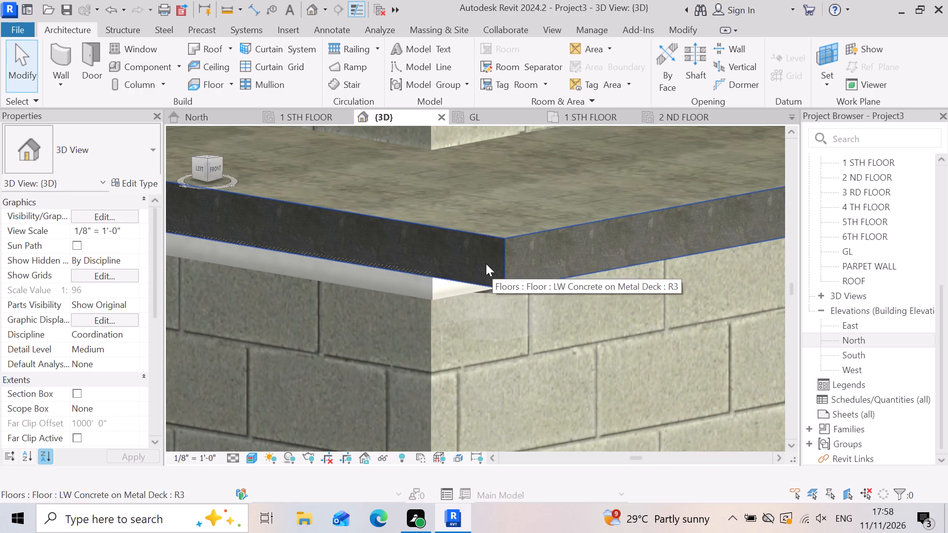
scroll(507, 253, down, 18)
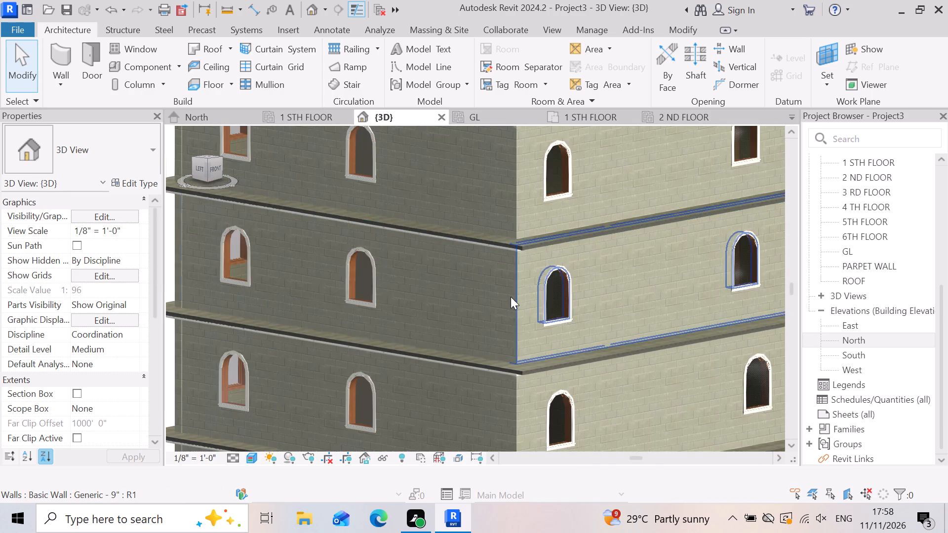
scroll(564, 330, down, 4)
scroll(528, 395, up, 4)
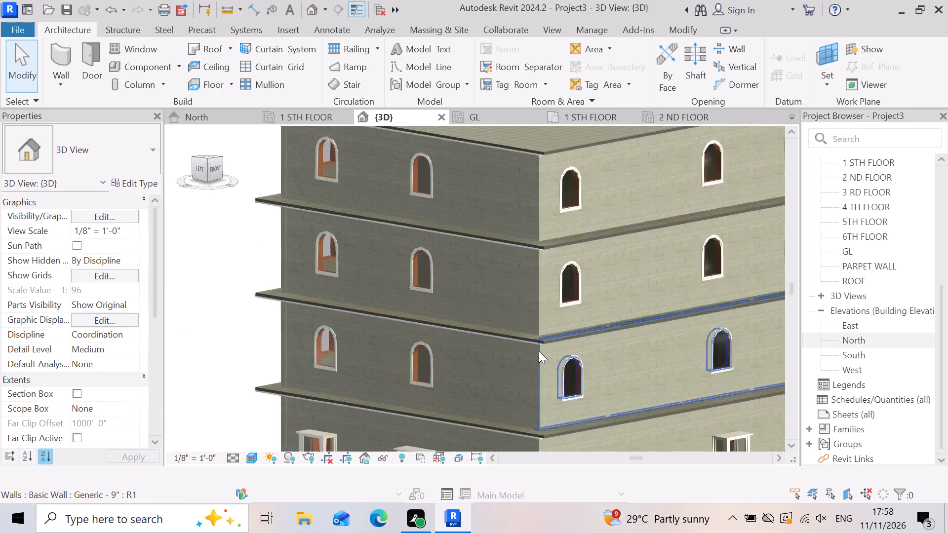
scroll(539, 351, up, 20)
scroll(539, 351, up, 2)
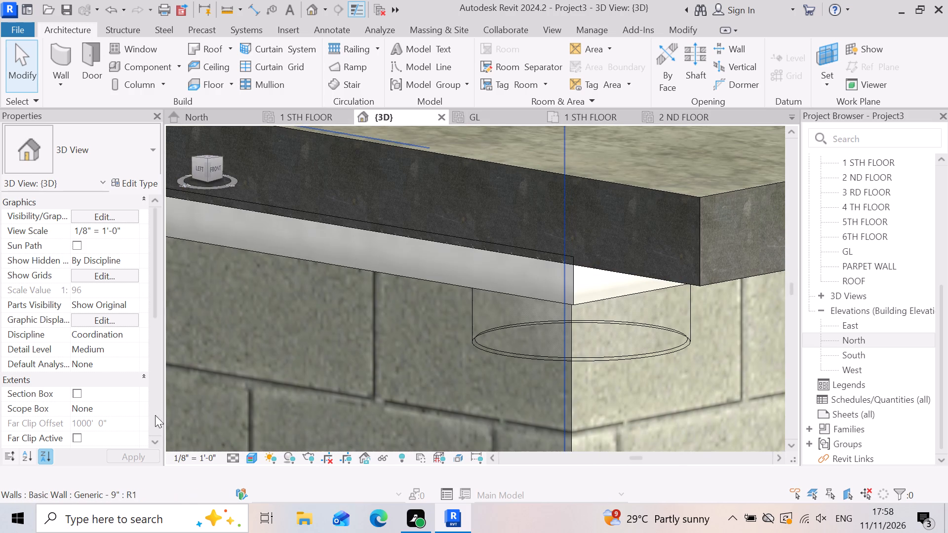
scroll(460, 279, down, 20)
scroll(460, 279, down, 5)
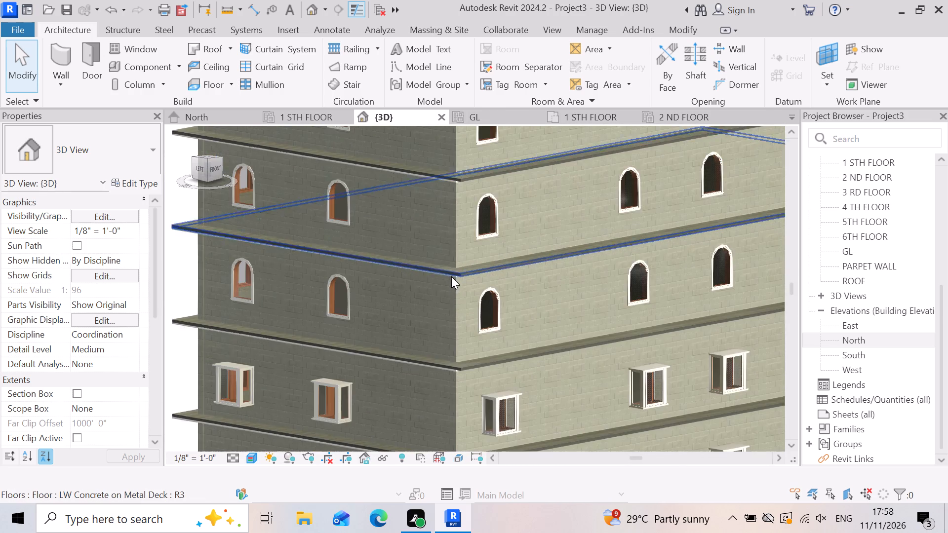
scroll(451, 276, down, 3)
scroll(384, 407, up, 3)
scroll(500, 336, down, 4)
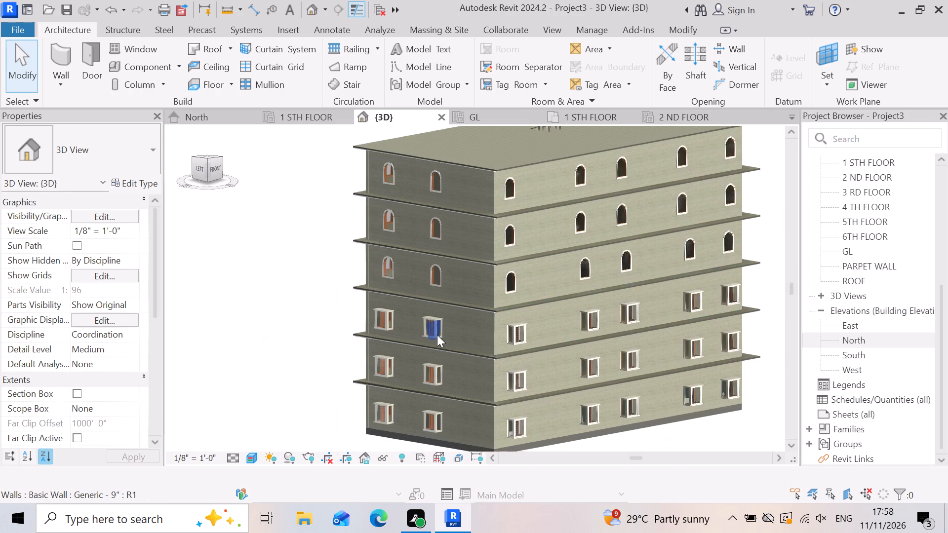
Review the building from its left side, rear and front, checking the top slab and the stacked floors' facades.
shift+middle_click(284, 320)
shift+right_drag(288, 319, 333, 336)
shift+middle_drag(293, 319, 333, 336)
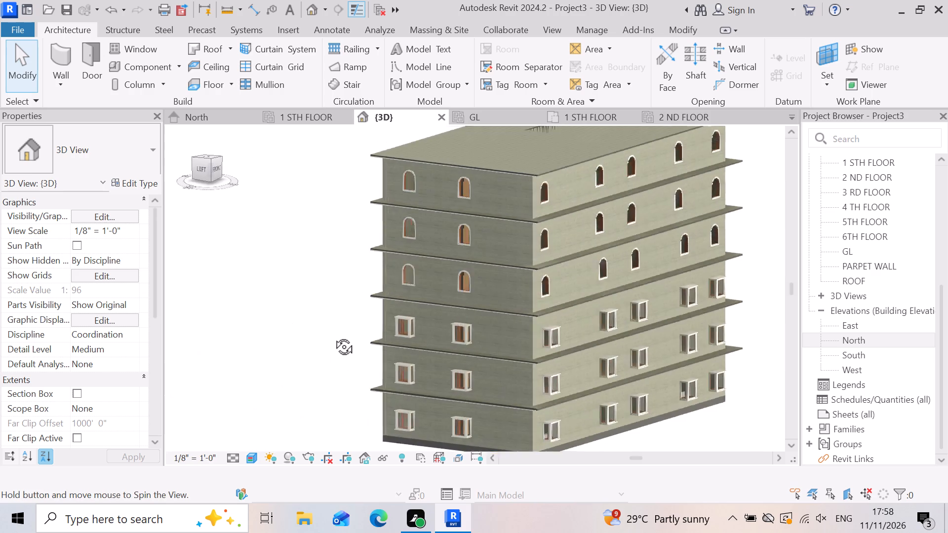
shift+middle_drag(333, 336, 528, 344)
shift+right_drag(333, 336, 533, 346)
shift+middle_click(530, 344)
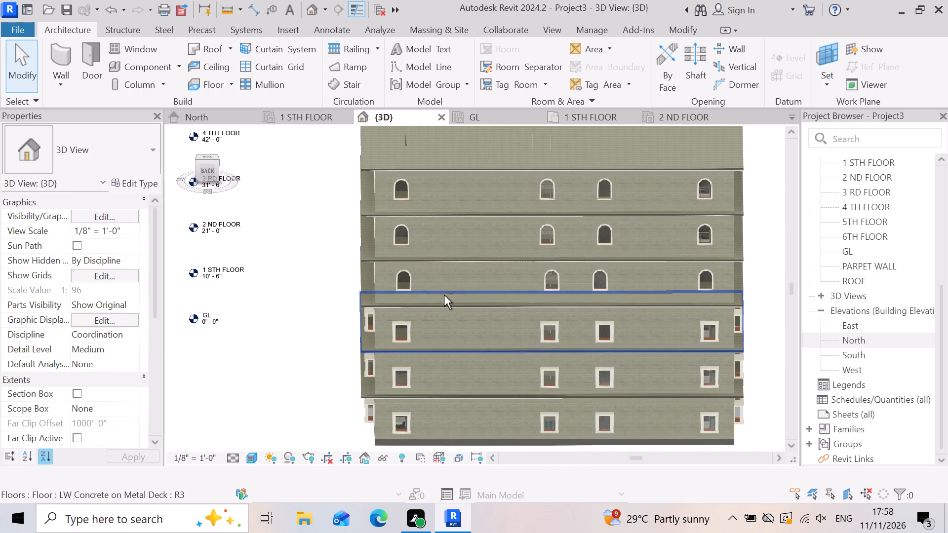
scroll(444, 295, up, 7)
scroll(330, 390, down, 7)
scroll(431, 174, up, 4)
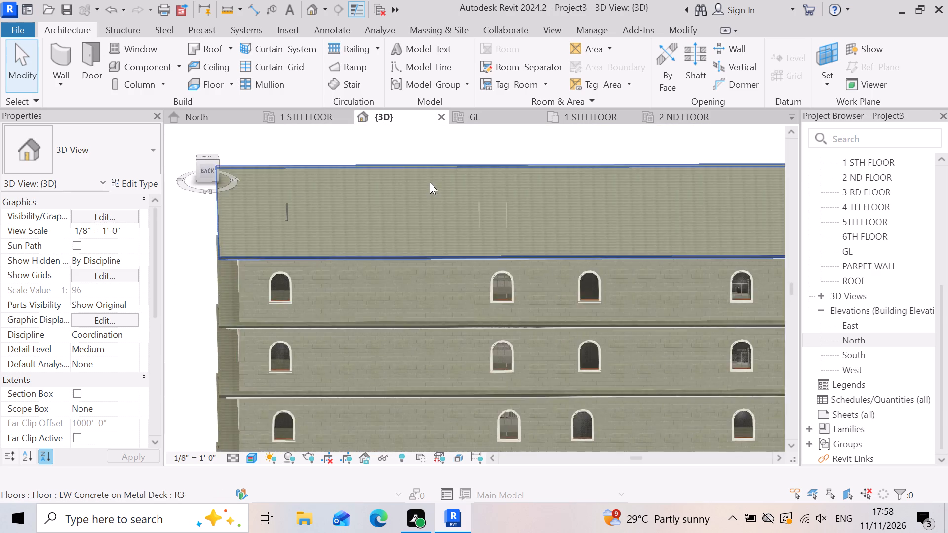
scroll(430, 182, up, 2)
shift+right_drag(408, 302, 413, 270)
shift+middle_drag(408, 302, 407, 293)
shift+middle_drag(408, 290, 411, 279)
shift+middle_drag(412, 276, 413, 270)
scroll(409, 260, down, 7)
scroll(423, 331, up, 3)
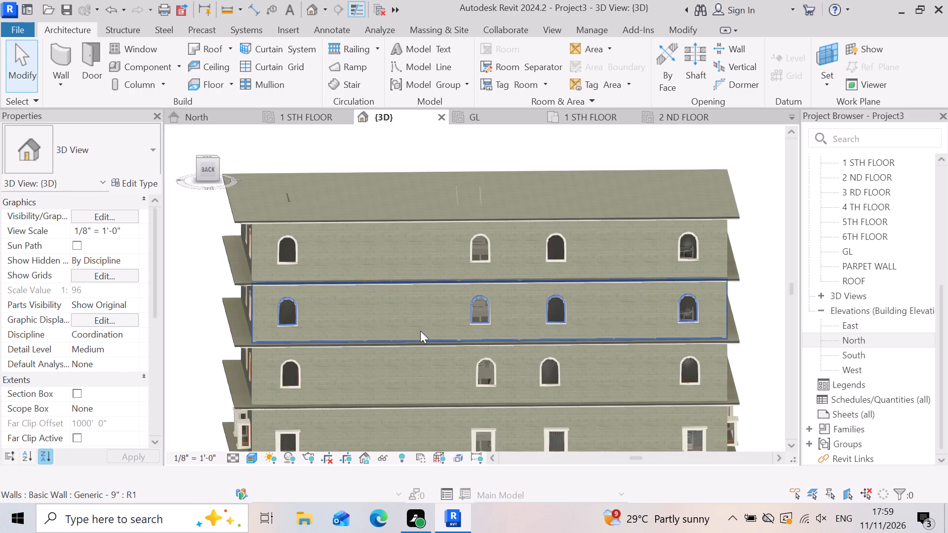
shift+right_drag(420, 322, 420, 305)
scroll(474, 287, down, 3)
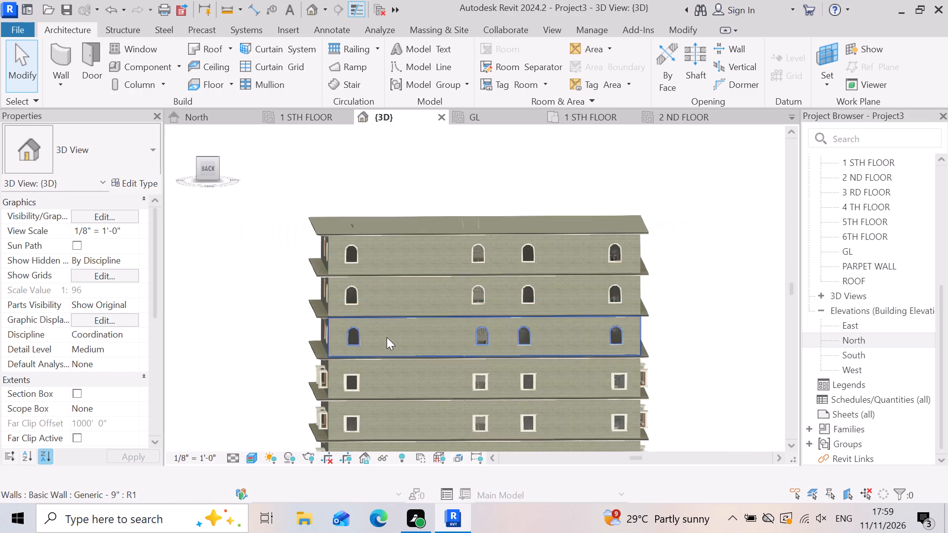
shift+right_drag(387, 337, 428, 328)
shift+middle_click(387, 337)
shift+middle_click(423, 325)
shift+right_drag(342, 309, 372, 331)
shift+middle_drag(346, 312, 372, 331)
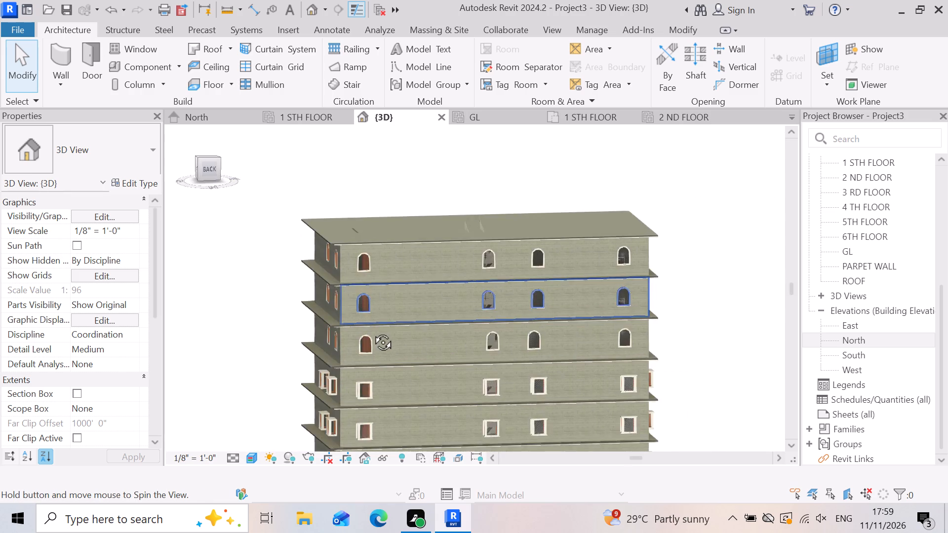
shift+middle_drag(372, 331, 631, 309)
shift+right_drag(372, 331, 635, 311)
shift+middle_click(631, 309)
shift+middle_click(635, 311)
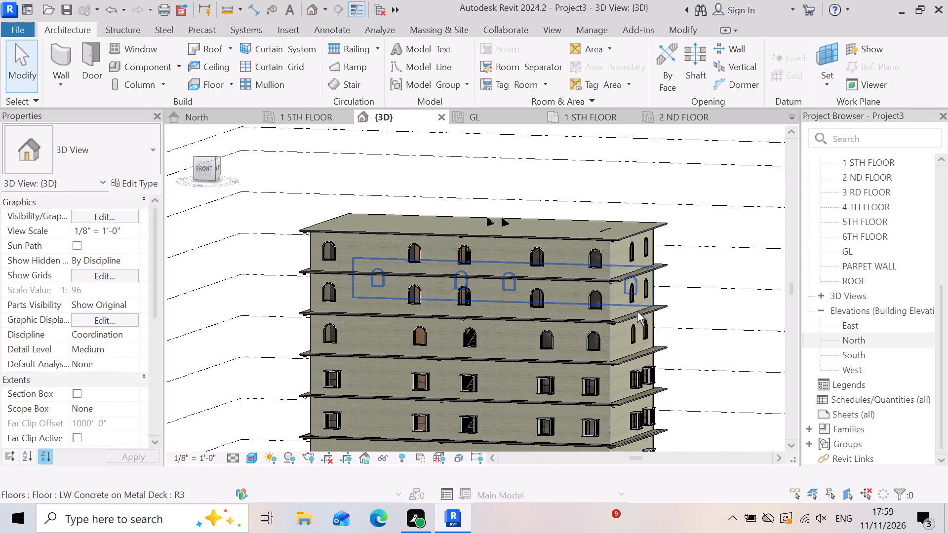
Examine the front facade's upper floors, including the top slab, slab edges and round-top windows.
scroll(397, 238, up, 14)
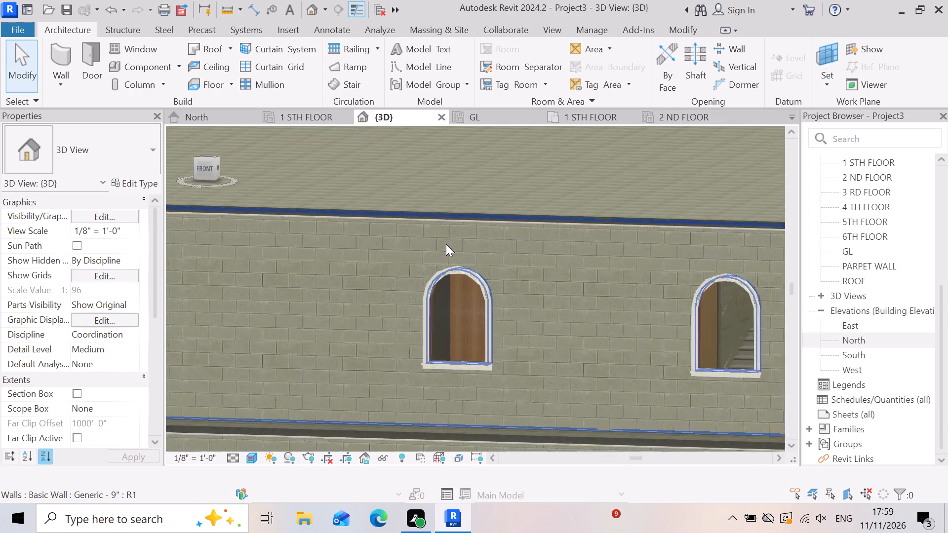
scroll(473, 219, down, 3)
scroll(465, 282, down, 5)
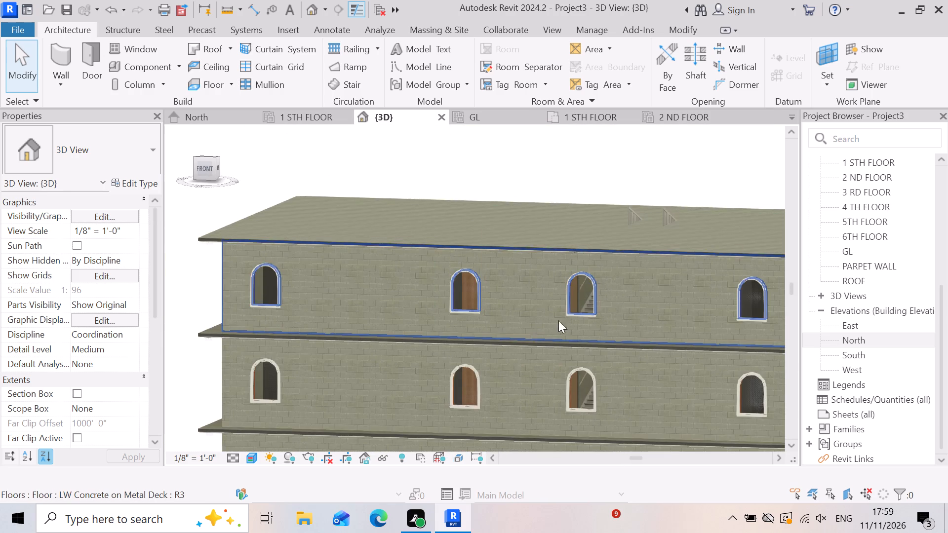
shift+right_drag(572, 315, 575, 352)
shift+middle_drag(572, 315, 575, 351)
scroll(525, 285, down, 2)
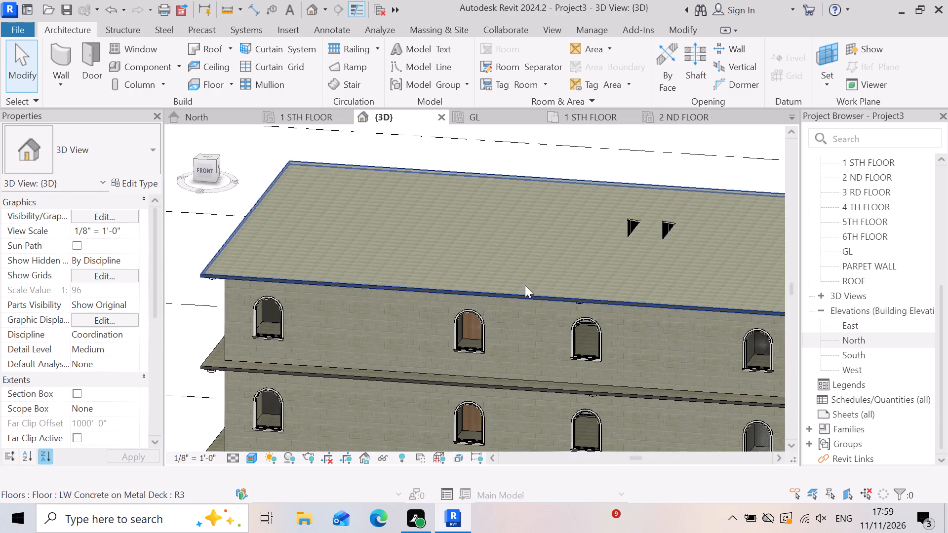
scroll(525, 285, down, 2)
scroll(501, 358, up, 16)
scroll(653, 342, up, 1)
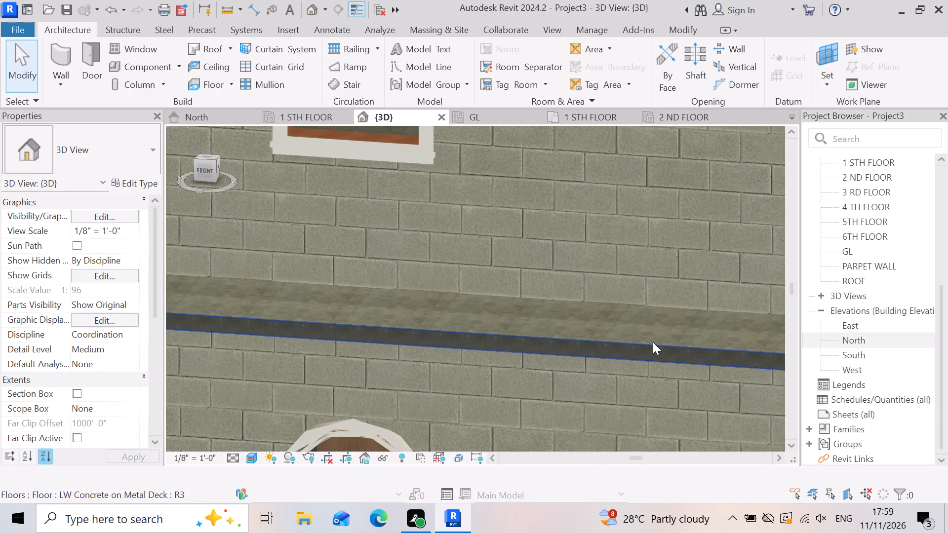
scroll(653, 342, up, 4)
scroll(539, 360, up, 3)
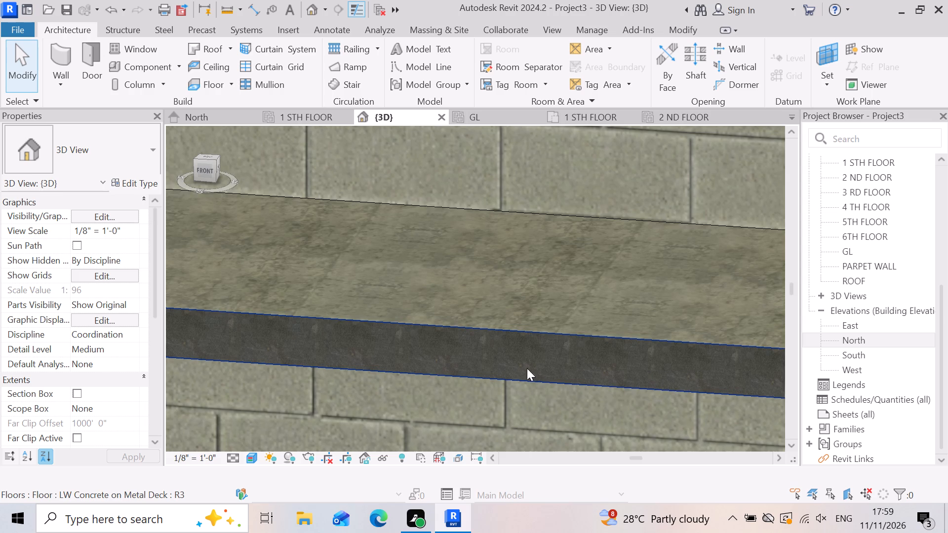
scroll(494, 353, down, 18)
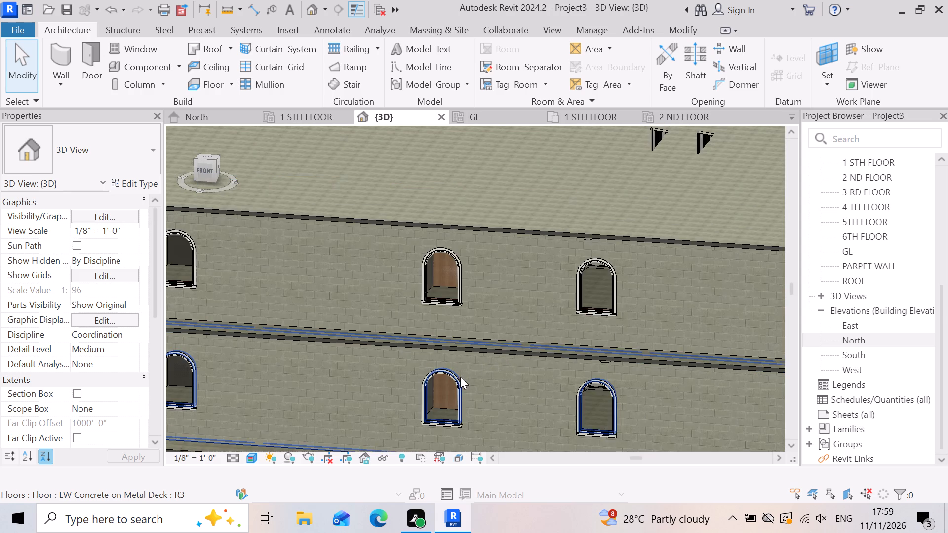
scroll(624, 388, down, 4)
scroll(692, 381, up, 3)
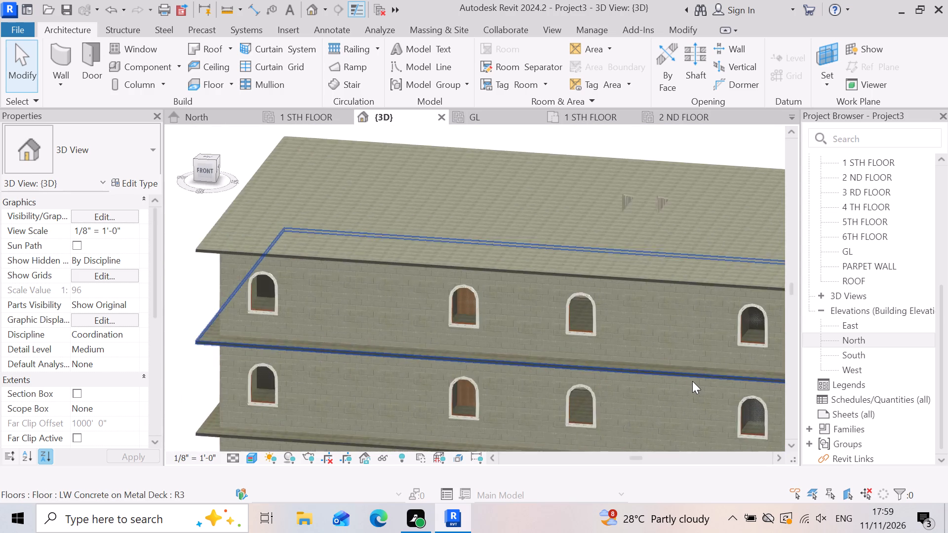
scroll(579, 390, down, 4)
scroll(518, 370, down, 5)
scroll(438, 427, up, 1)
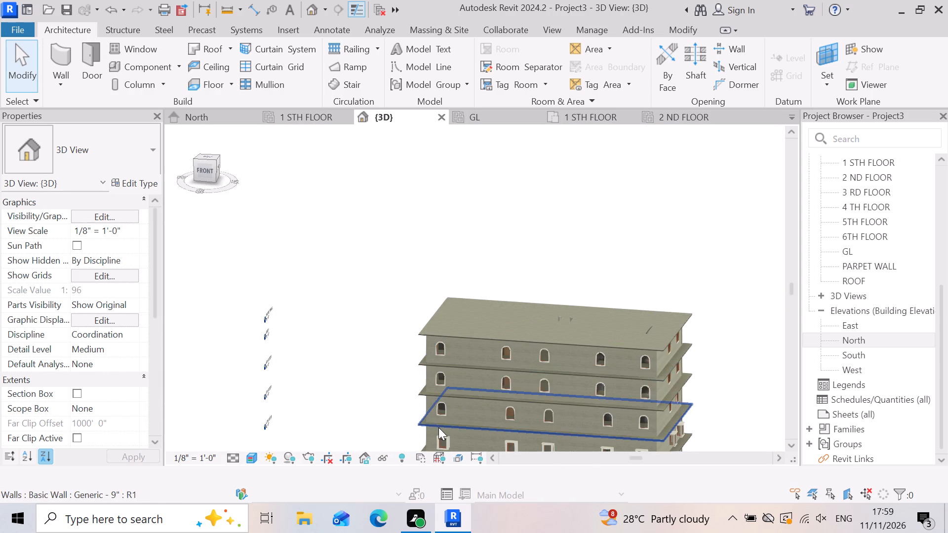
scroll(438, 427, up, 5)
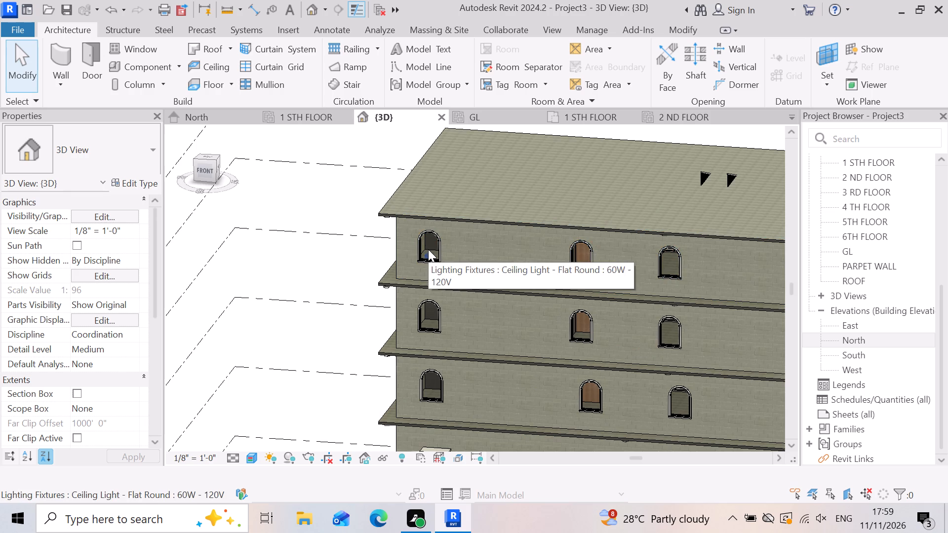
Inspect the ground floor's front bay windows up close and view the bedroom furniture through the glass.
scroll(375, 305, down, 5)
scroll(466, 312, down, 3)
scroll(532, 448, up, 6)
scroll(624, 416, up, 4)
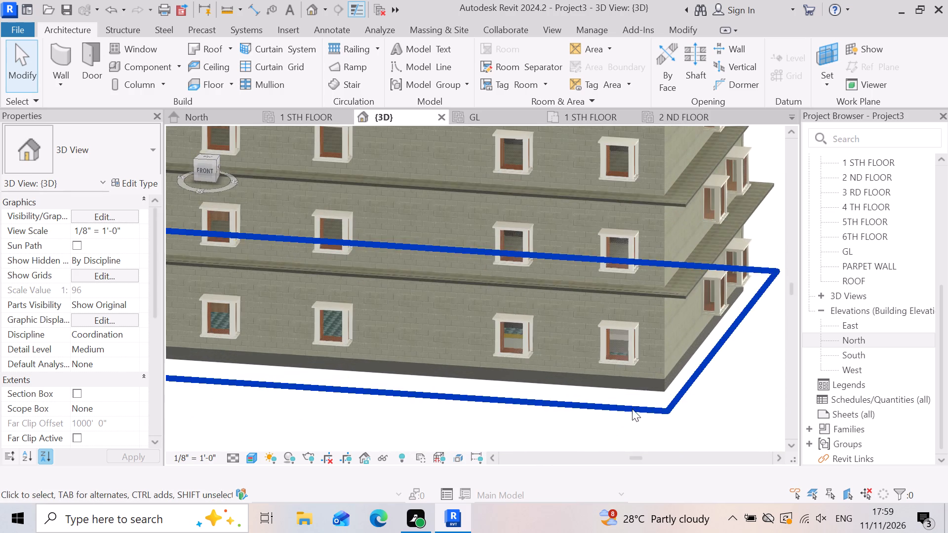
scroll(618, 368, up, 4)
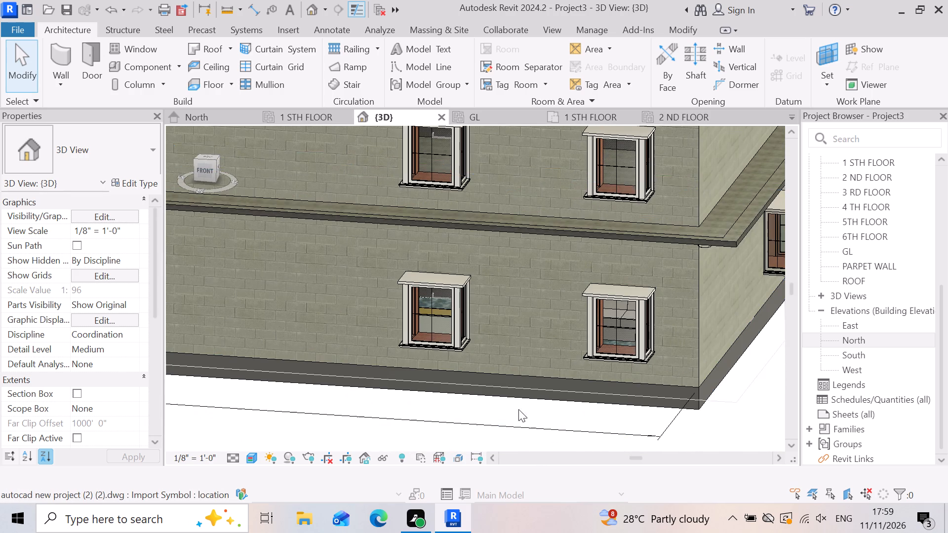
scroll(401, 324, up, 5)
scroll(464, 314, up, 5)
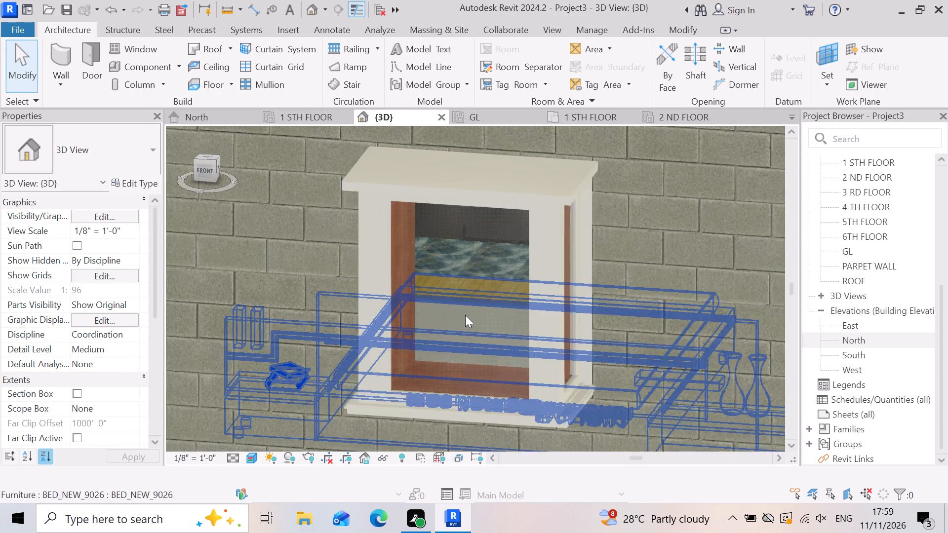
scroll(465, 315, up, 7)
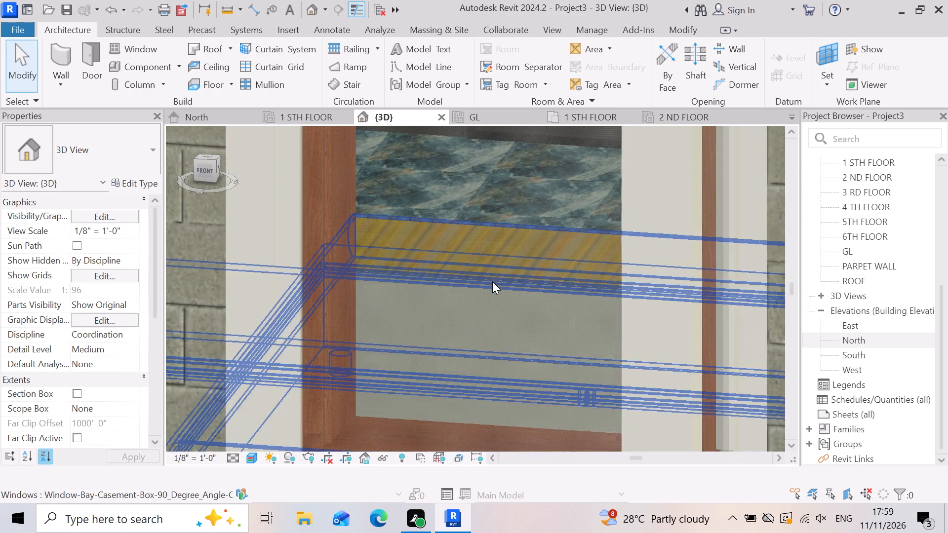
View the bedroom interior through the ground-floor bay window, finishing with the whole front facade in view.
scroll(492, 281, up, 2)
scroll(432, 336, down, 7)
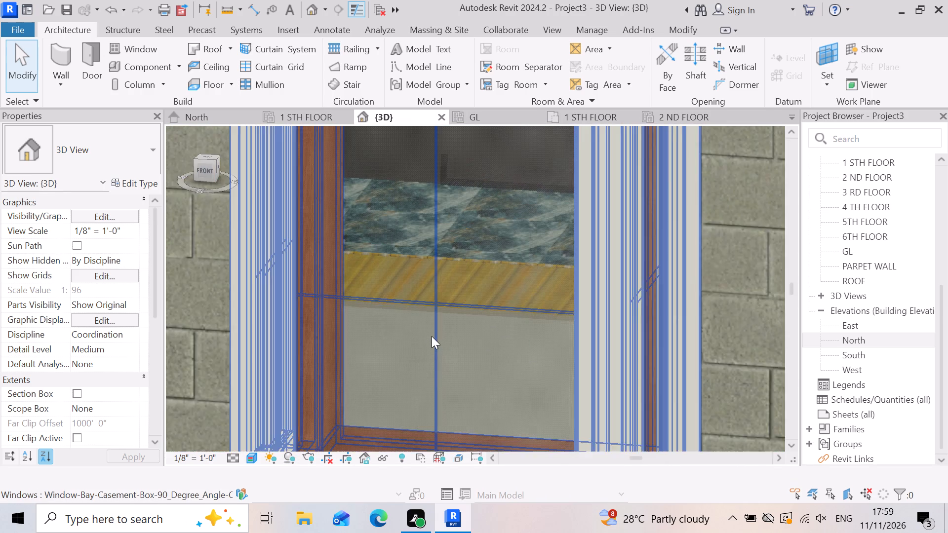
scroll(432, 336, down, 17)
scroll(548, 439, down, 3)
scroll(340, 370, down, 4)
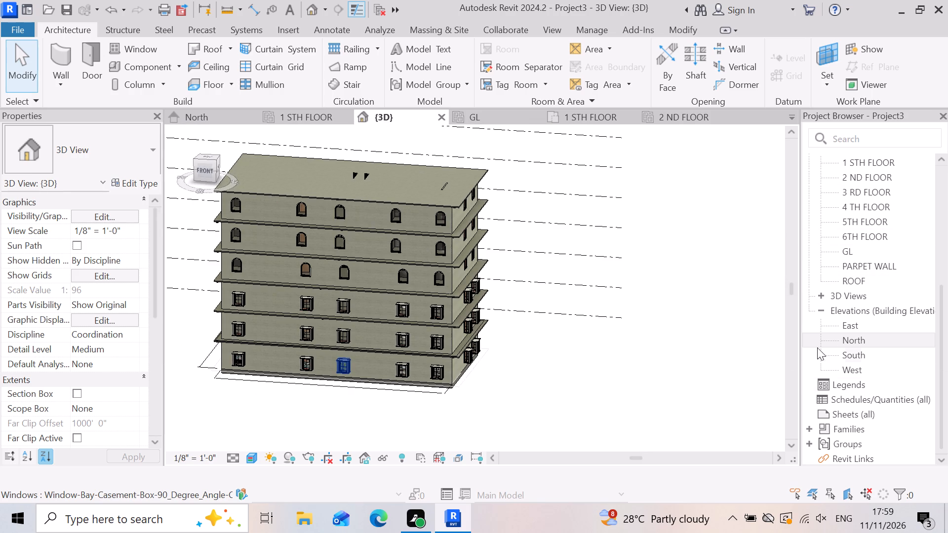
Open the North elevation without saving the project and examine the stacked floors against the level lines up to PARPET WALL.
double_click(860, 342)
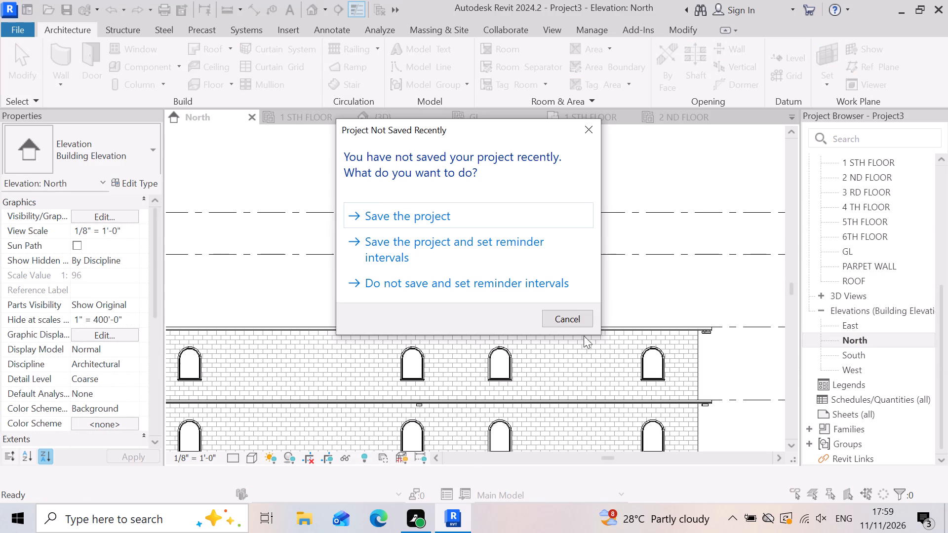
scroll(592, 320, down, 1)
click(587, 132)
scroll(561, 251, down, 8)
scroll(582, 236, up, 2)
scroll(561, 336, up, 3)
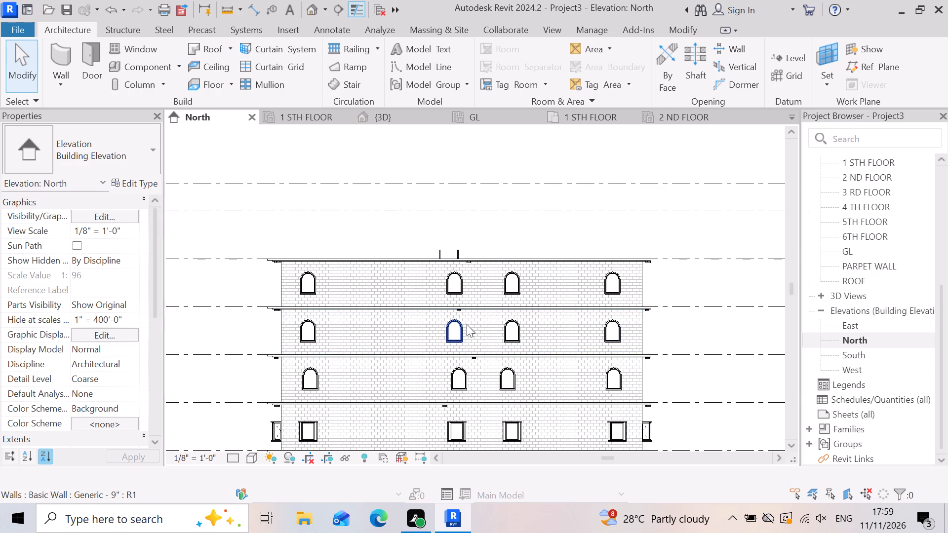
scroll(540, 326, down, 2)
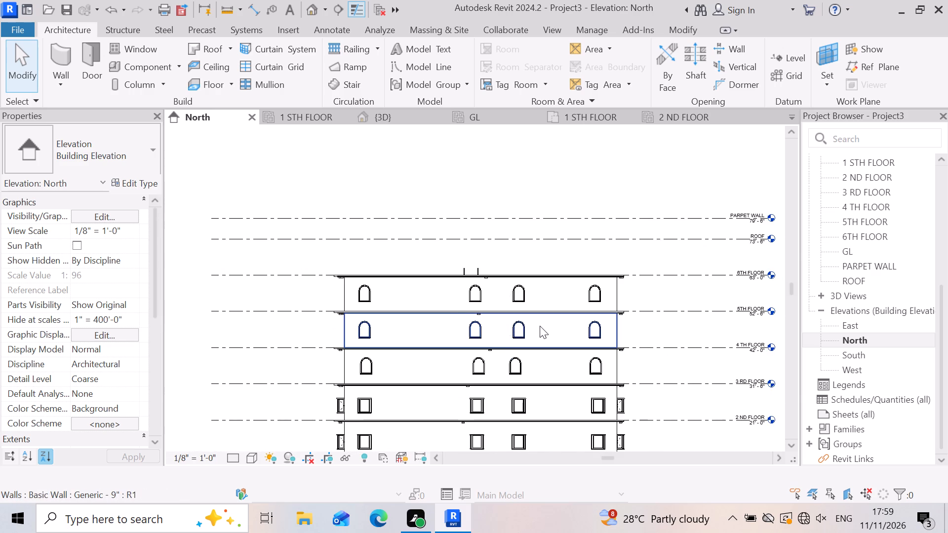
scroll(380, 380, up, 6)
scroll(350, 176, down, 4)
scroll(373, 160, up, 2)
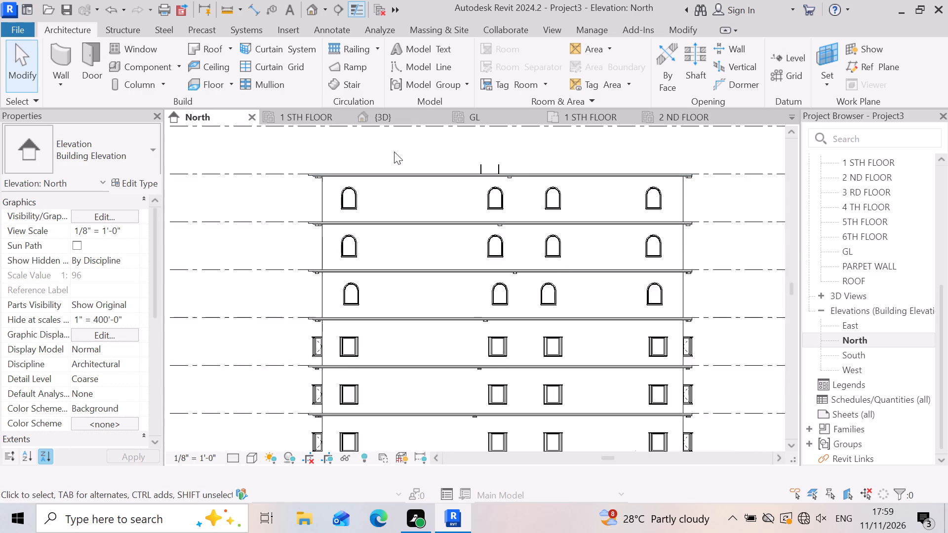
scroll(394, 152, up, 1)
scroll(365, 192, down, 5)
scroll(475, 228, down, 3)
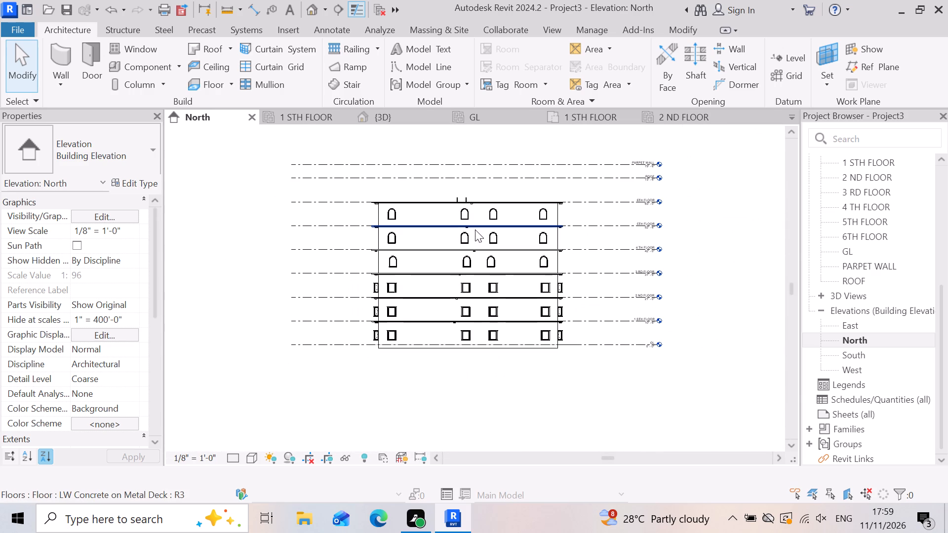
scroll(543, 154, up, 3)
scroll(497, 233, up, 3)
scroll(607, 193, down, 2)
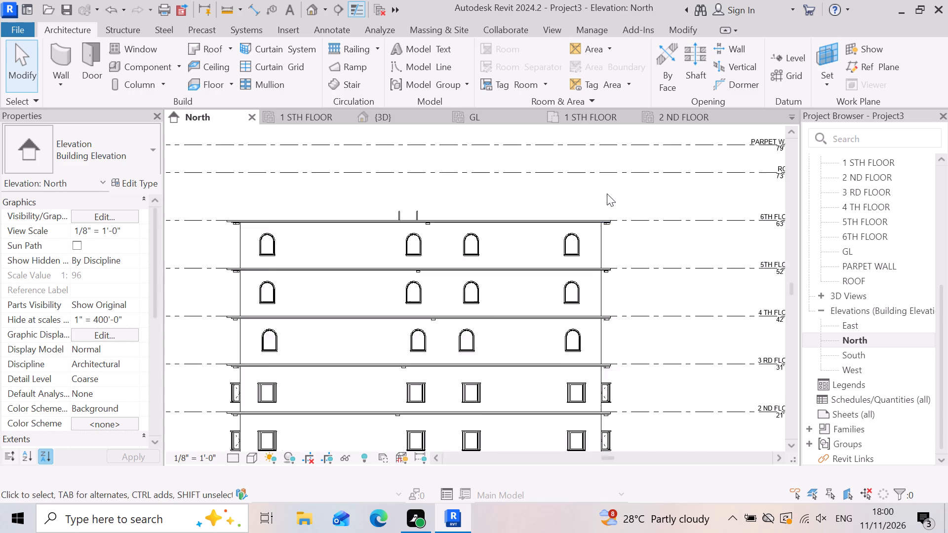
scroll(607, 193, down, 2)
scroll(307, 266, up, 2)
scroll(424, 257, down, 3)
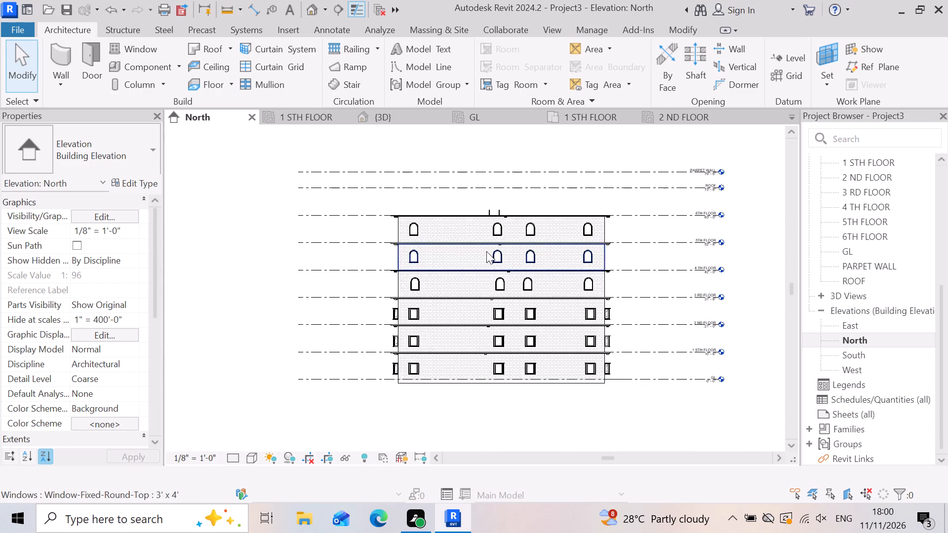
scroll(545, 237, up, 2)
scroll(528, 197, up, 3)
scroll(509, 192, down, 5)
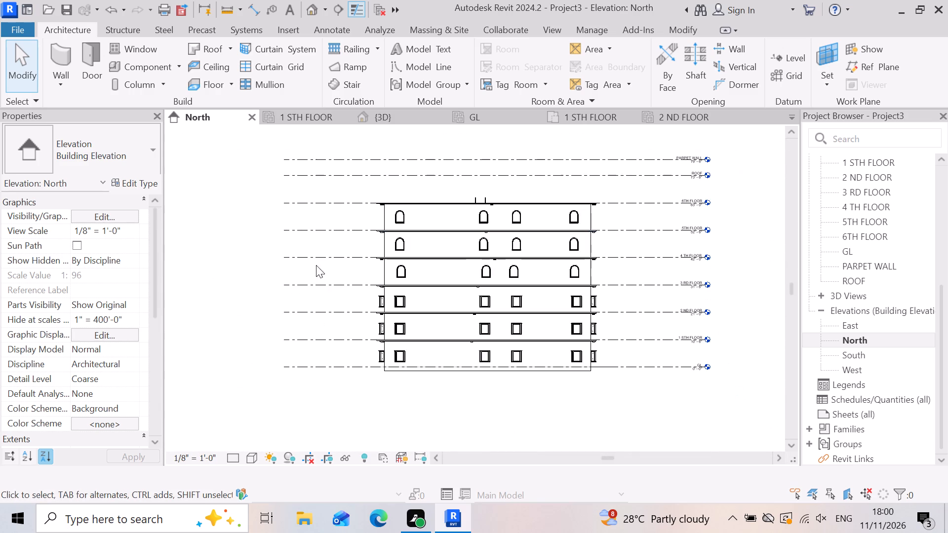
scroll(391, 258, up, 2)
scroll(442, 257, down, 2)
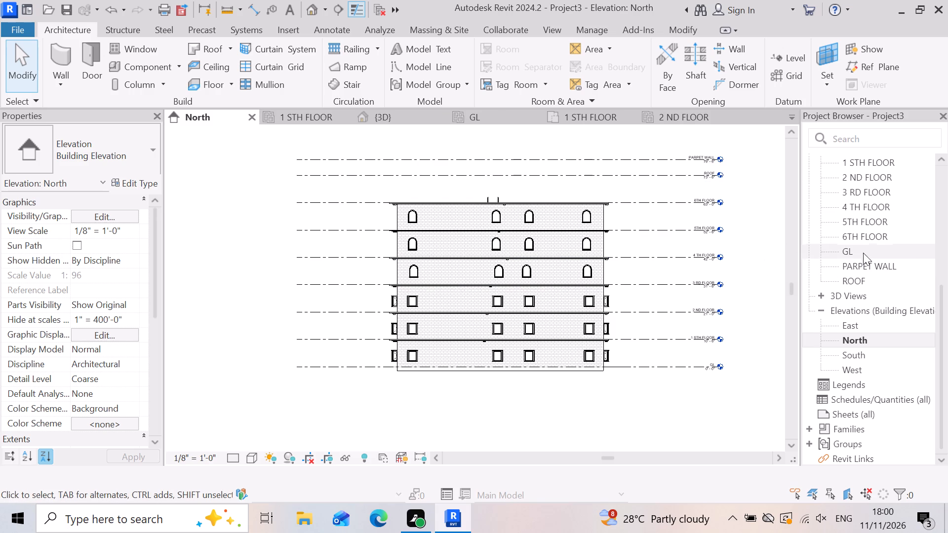
Compare the 6TH FLOOR ceiling plan with the 5TH FLOOR one, examining the latter's walls, ceiling grid and lights.
double_click(871, 237)
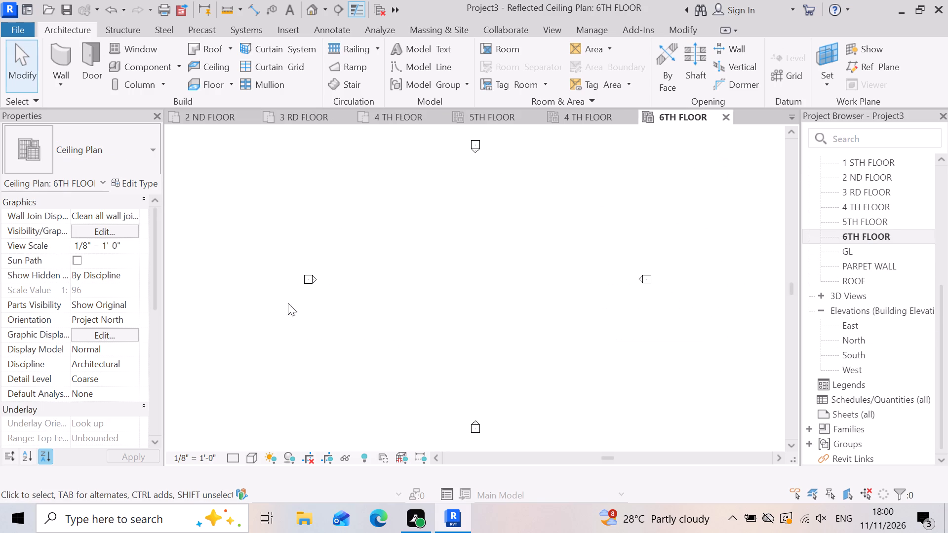
scroll(364, 290, down, 4)
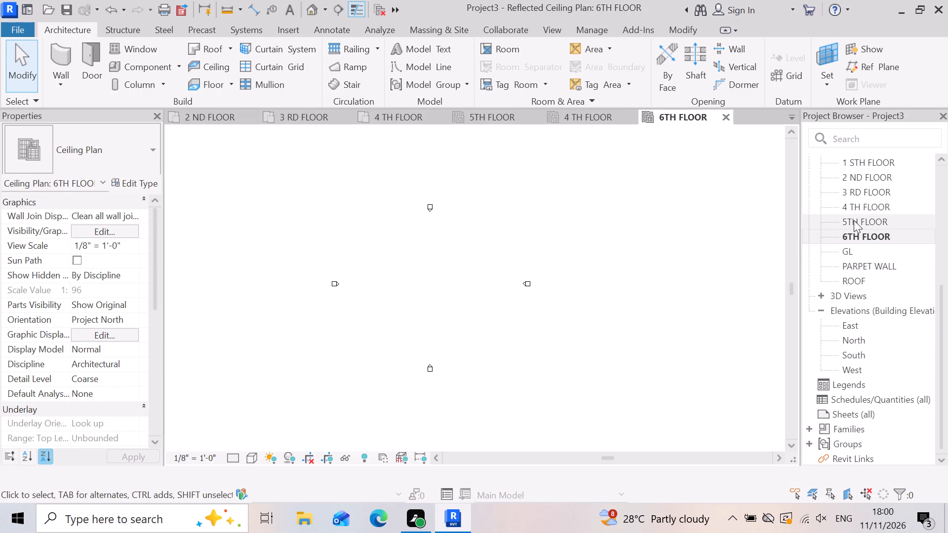
double_click(854, 220)
scroll(308, 292, down, 4)
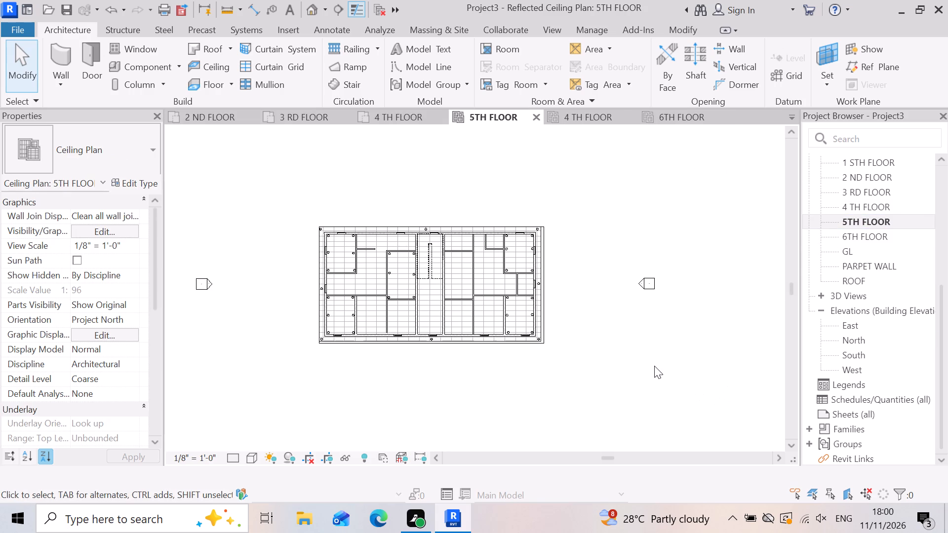
click(654, 366)
scroll(357, 328, up, 5)
scroll(632, 351, down, 4)
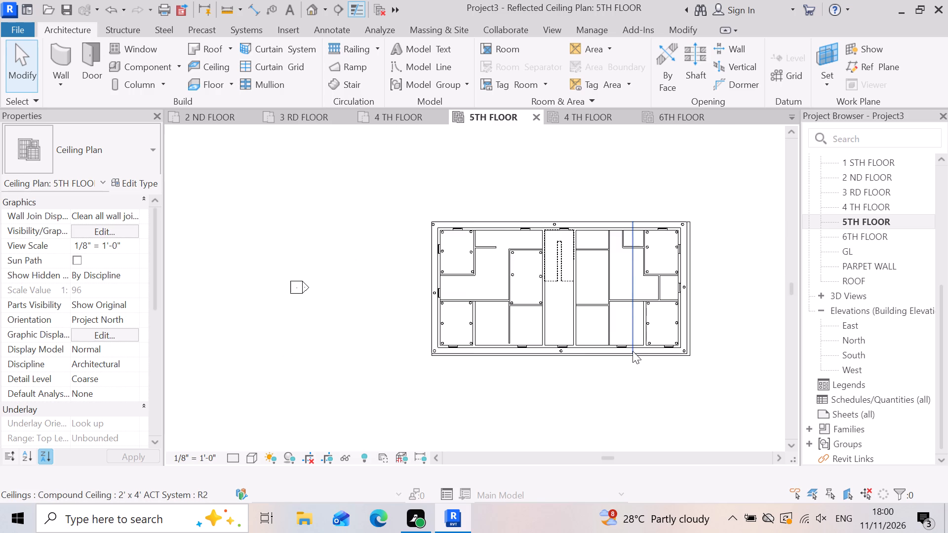
scroll(574, 243, up, 3)
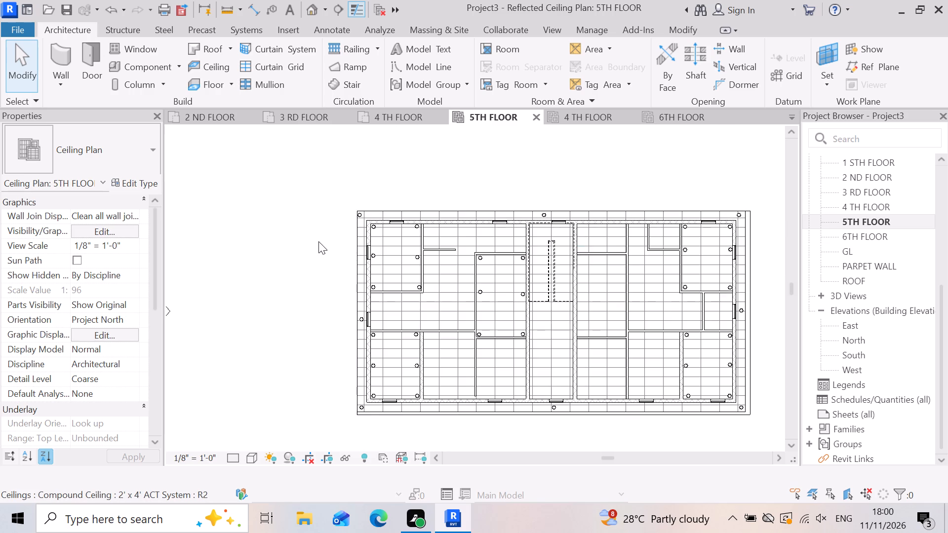
scroll(318, 241, down, 3)
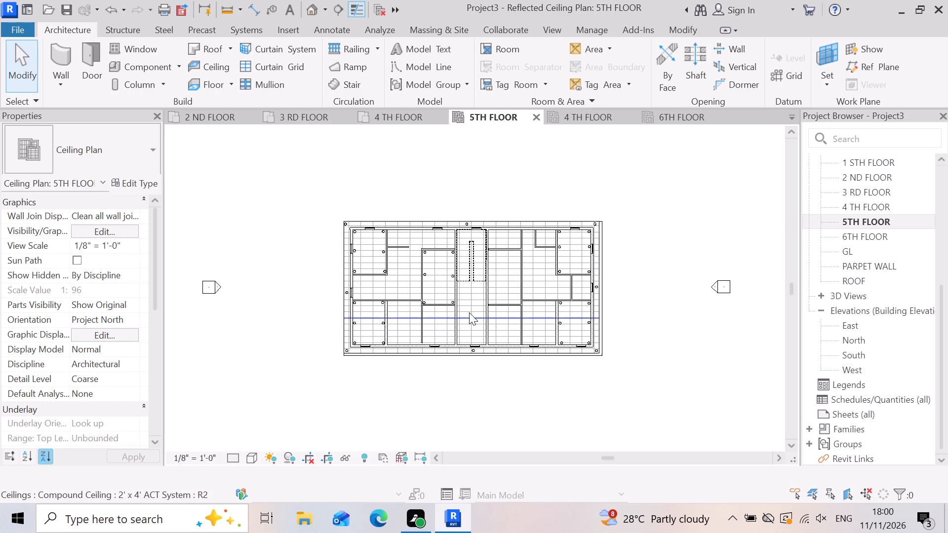
scroll(493, 310, down, 3)
scroll(397, 278, up, 4)
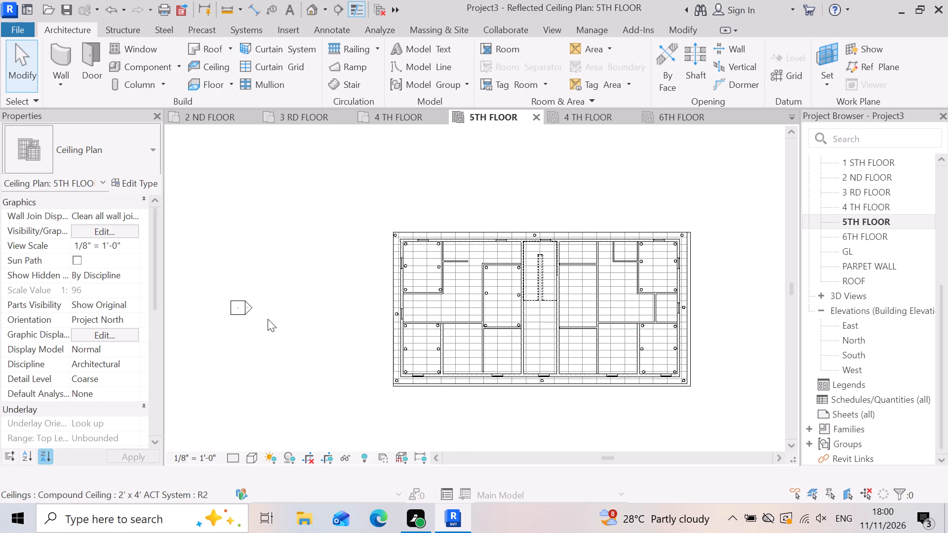
scroll(540, 336, up, 3)
scroll(310, 310, down, 3)
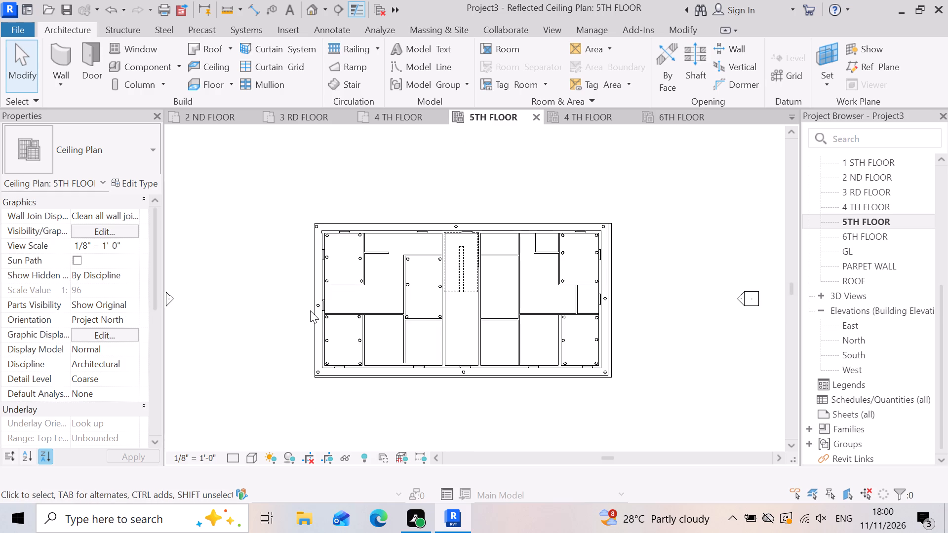
Reopen the 6TH FLOOR ceiling plan and inspect the area between its elevation markers.
double_click(849, 239)
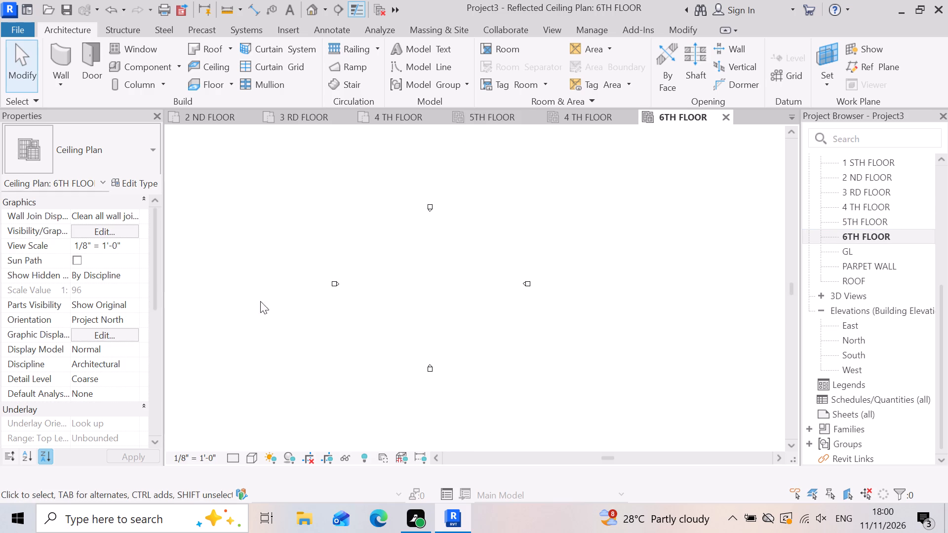
scroll(283, 322, up, 2)
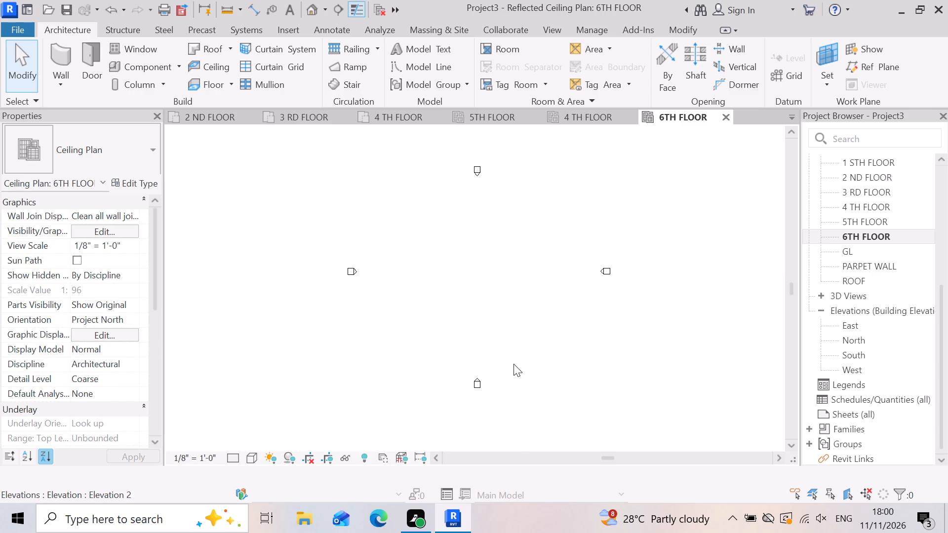
scroll(480, 292, down, 2)
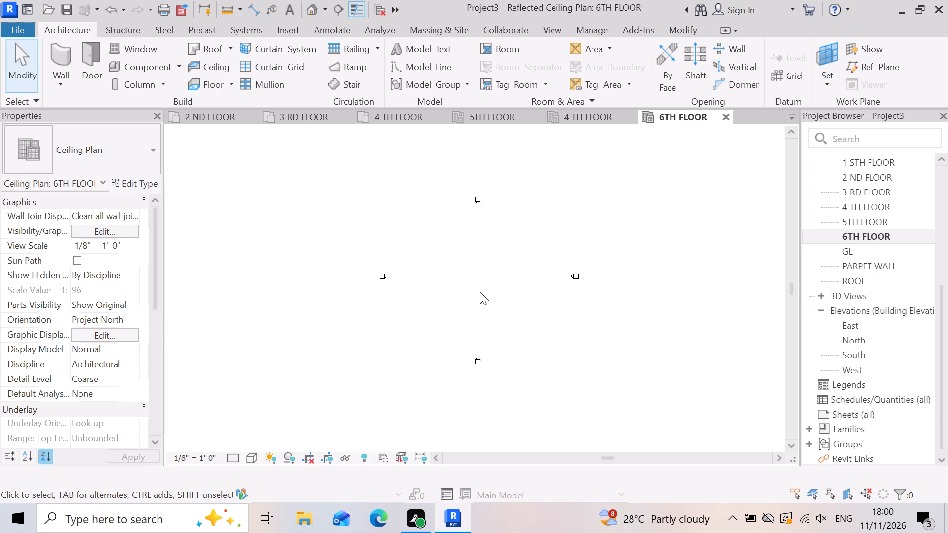
scroll(469, 290, up, 2)
scroll(386, 307, up, 3)
scroll(431, 299, down, 6)
Return to the 5TH FLOOR ceiling plan and examine the lights, walls and ceiling grid around the building's upper-left corner rooms.
double_click(876, 223)
scroll(331, 253, up, 3)
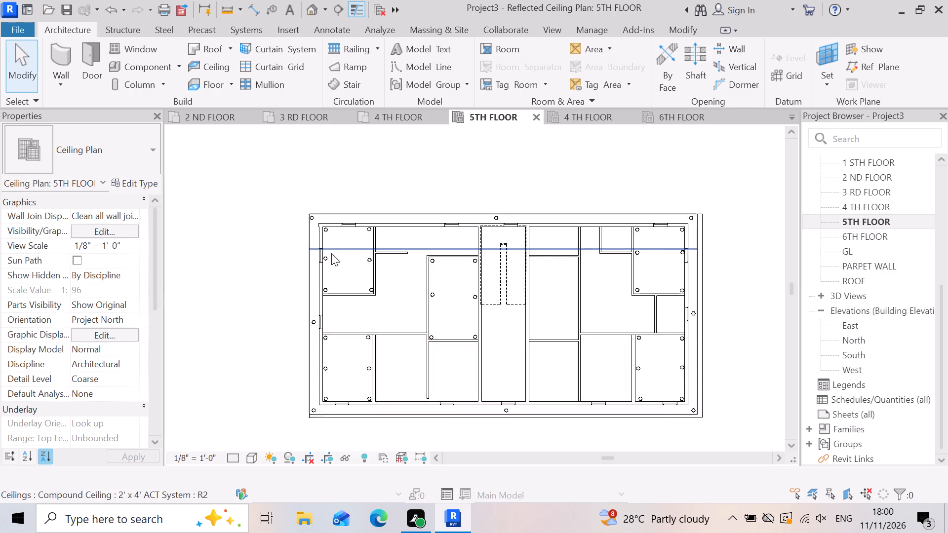
scroll(331, 253, up, 4)
scroll(341, 332, down, 12)
scroll(267, 300, up, 4)
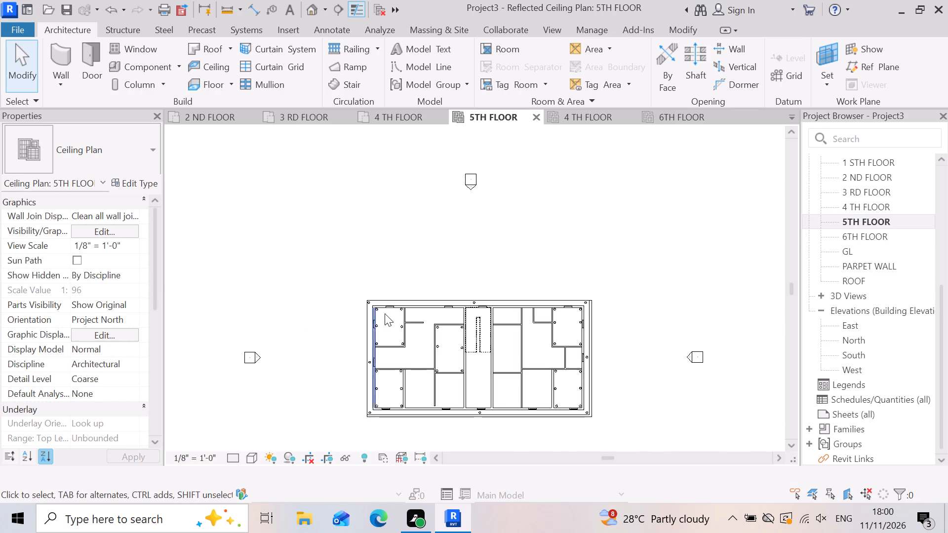
scroll(385, 313, up, 10)
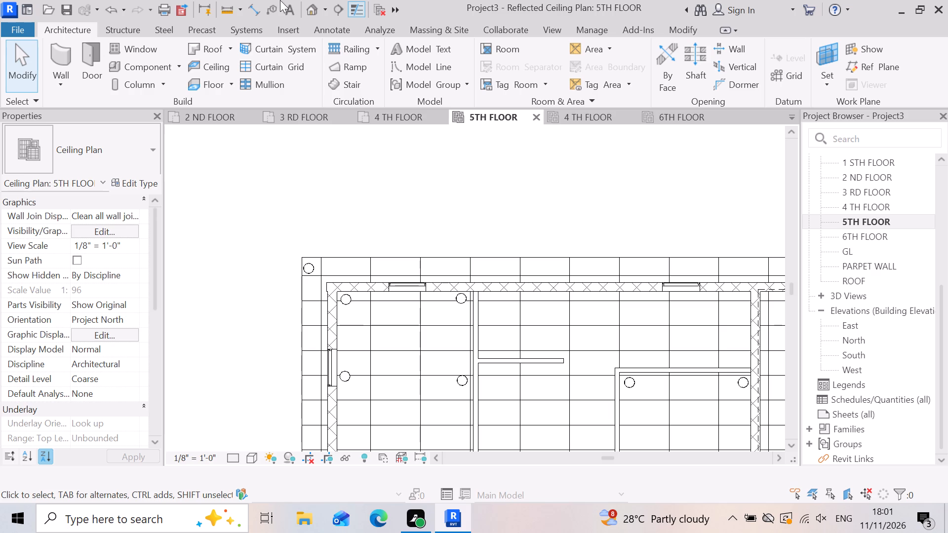
scroll(284, 177, down, 3)
scroll(316, 229, up, 3)
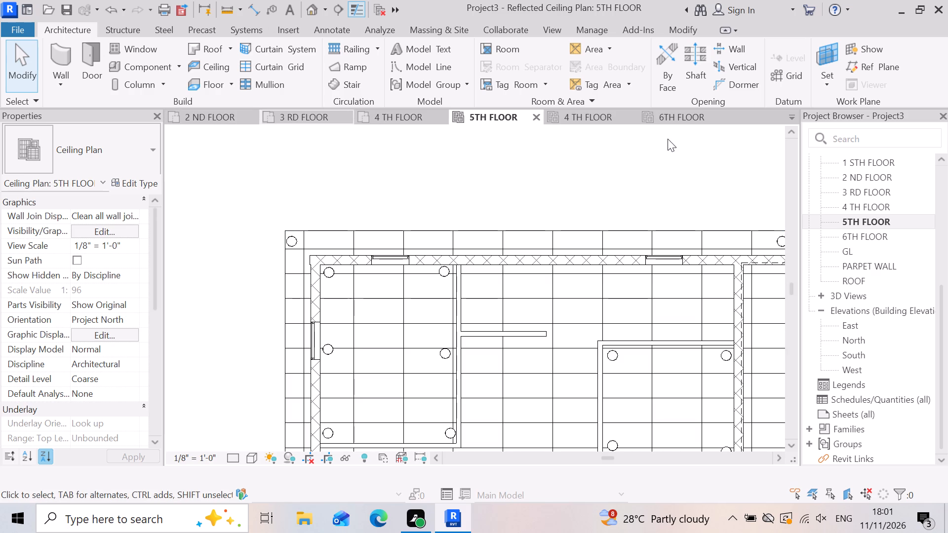
Open the default 3D view and examine the front facade's upper floors, including the top slab and round-top windows.
click(312, 17)
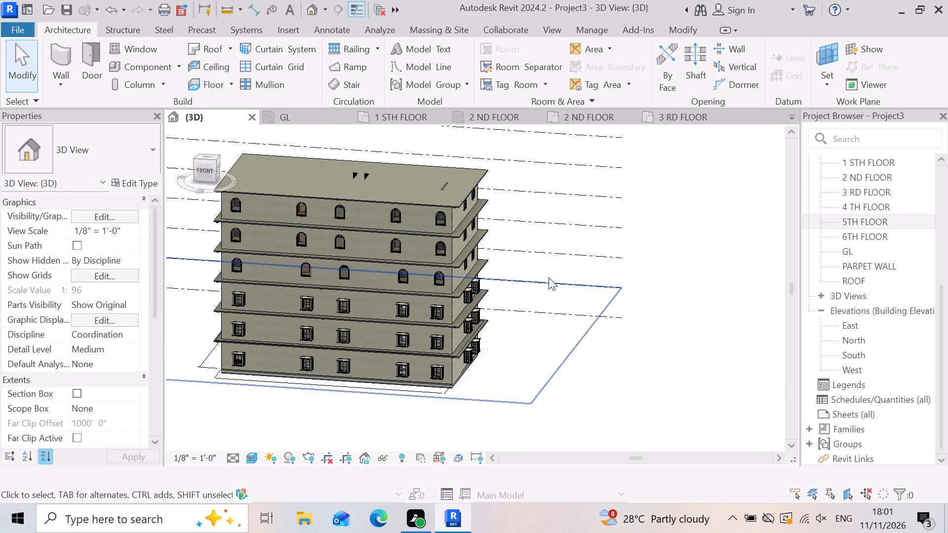
scroll(241, 163, up, 5)
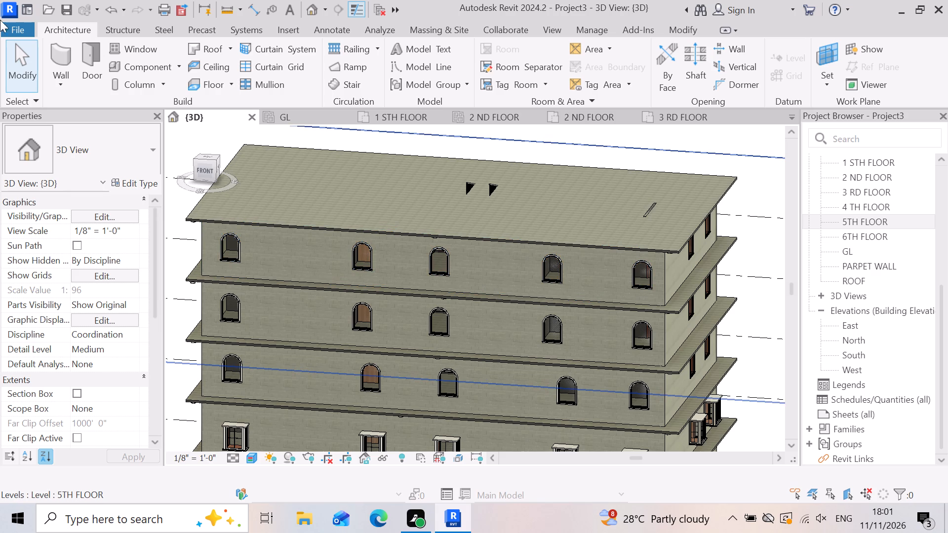
scroll(650, 268, down, 3)
scroll(575, 242, up, 2)
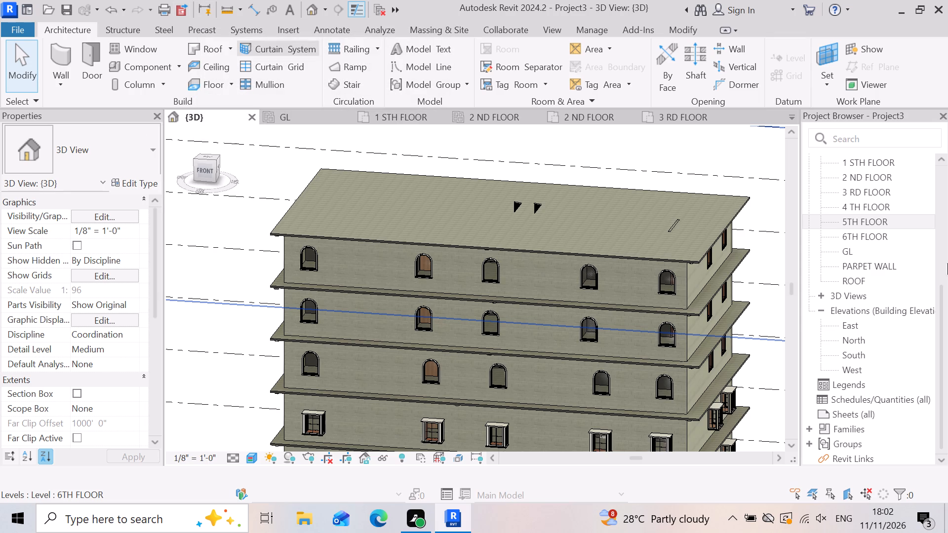
scroll(408, 344, up, 6)
scroll(591, 262, down, 3)
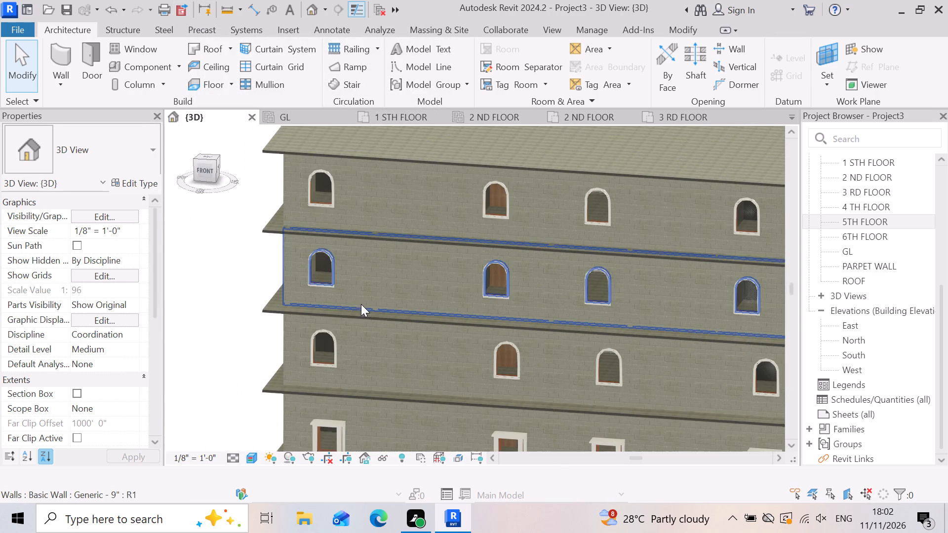
scroll(508, 325, up, 3)
scroll(381, 295, up, 1)
scroll(381, 295, down, 6)
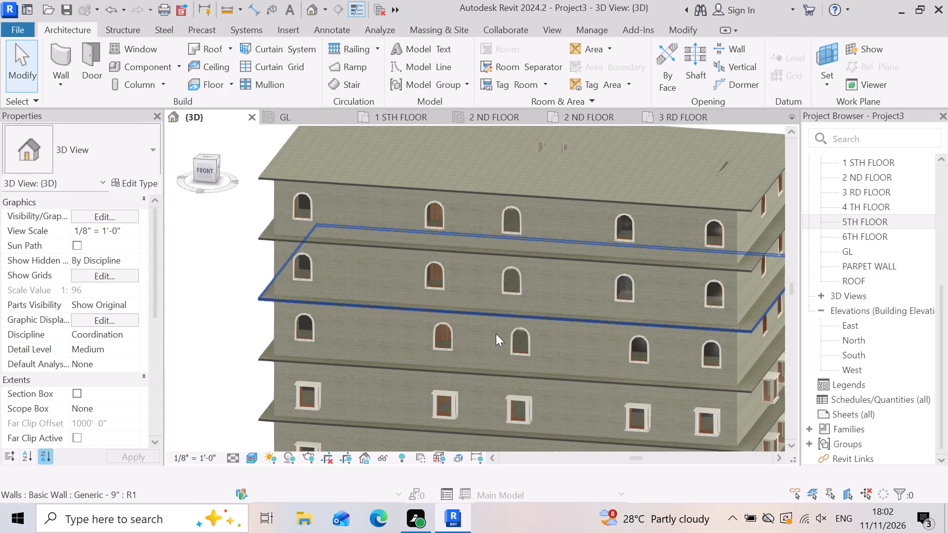
scroll(592, 339, down, 2)
scroll(480, 325, up, 2)
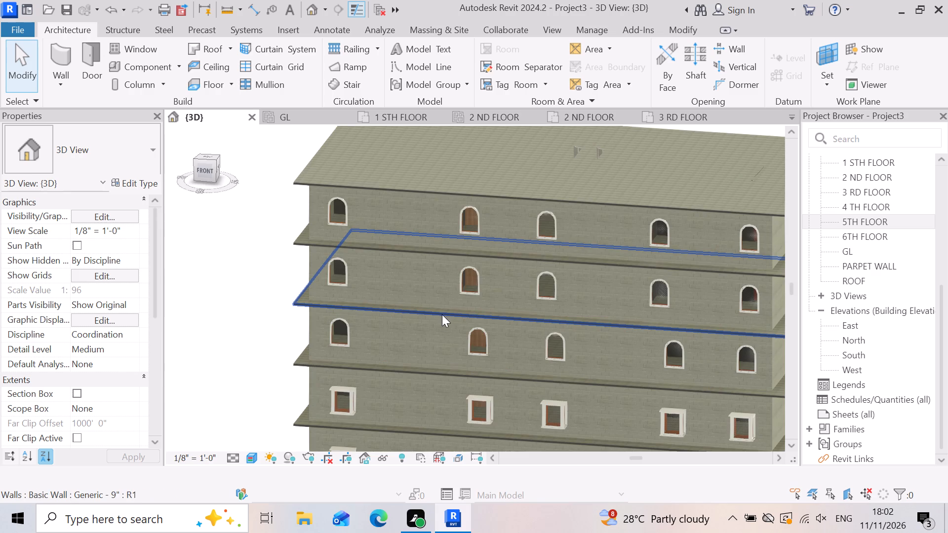
scroll(358, 272, down, 2)
scroll(358, 272, up, 1)
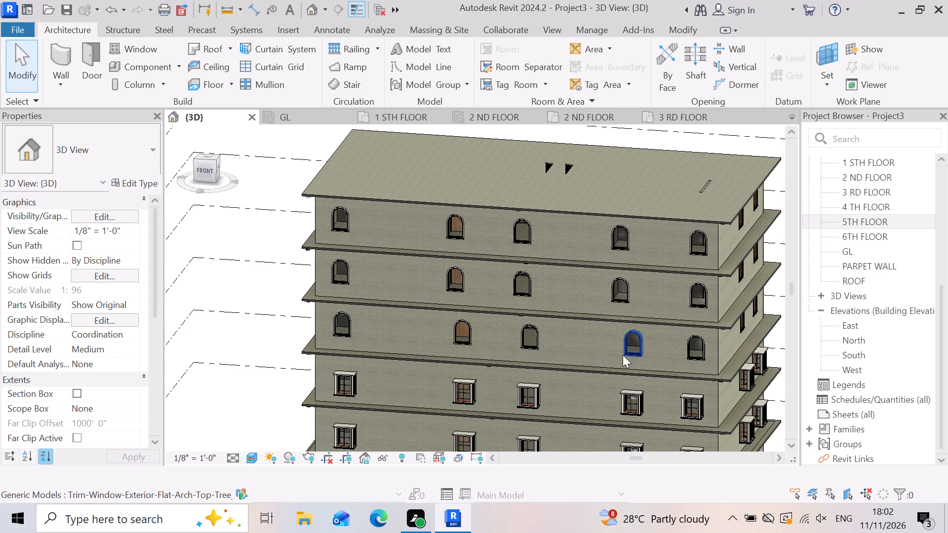
Examine the whole building in 3D from both front corners, including its top slab and projecting floor slabs.
scroll(657, 259, down, 3)
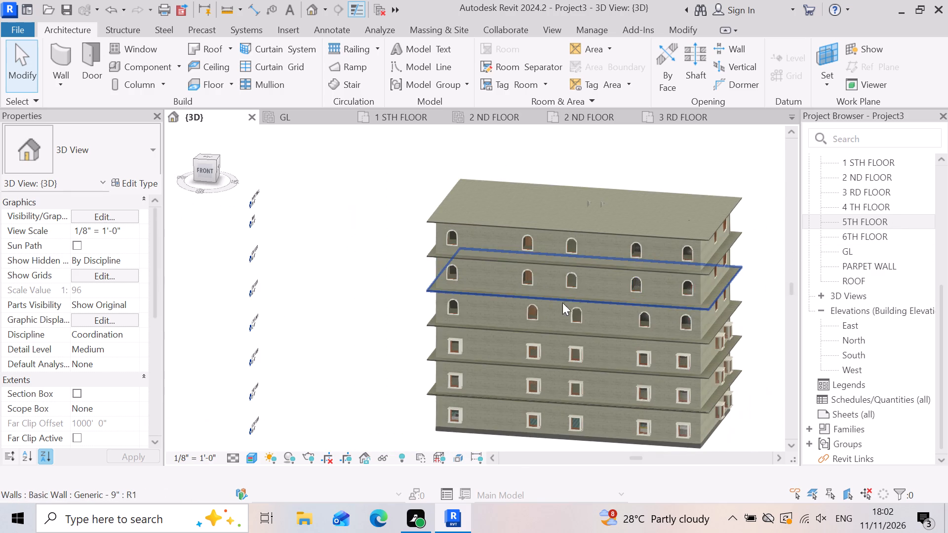
scroll(543, 306, up, 2)
scroll(378, 260, up, 3)
scroll(375, 186, down, 5)
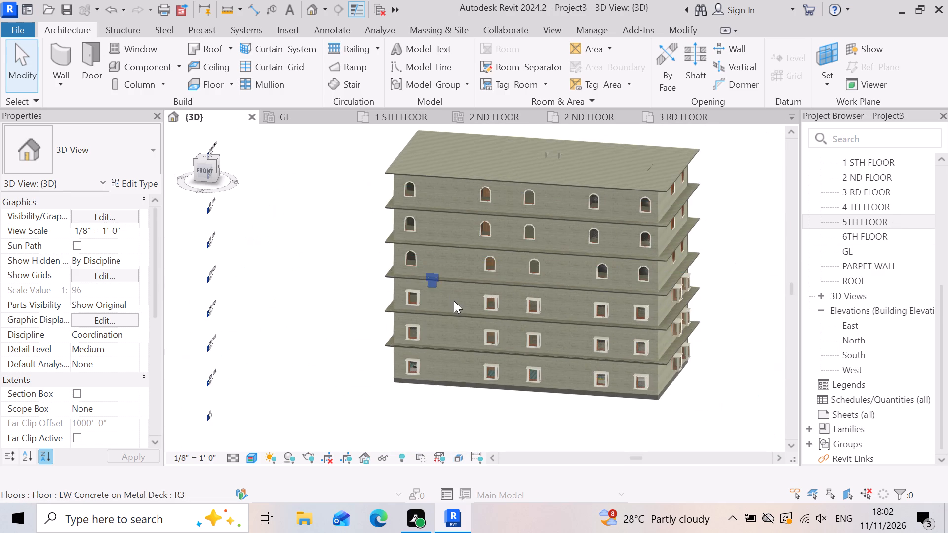
shift+middle_drag(461, 285, 509, 286)
shift+right_drag(474, 274, 506, 277)
scroll(498, 185, up, 3)
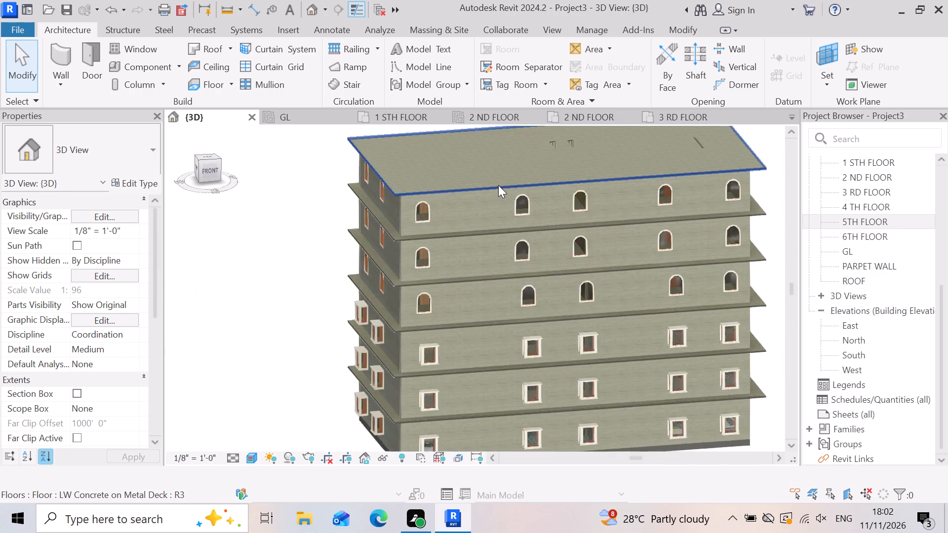
scroll(498, 185, up, 4)
scroll(409, 204, down, 3)
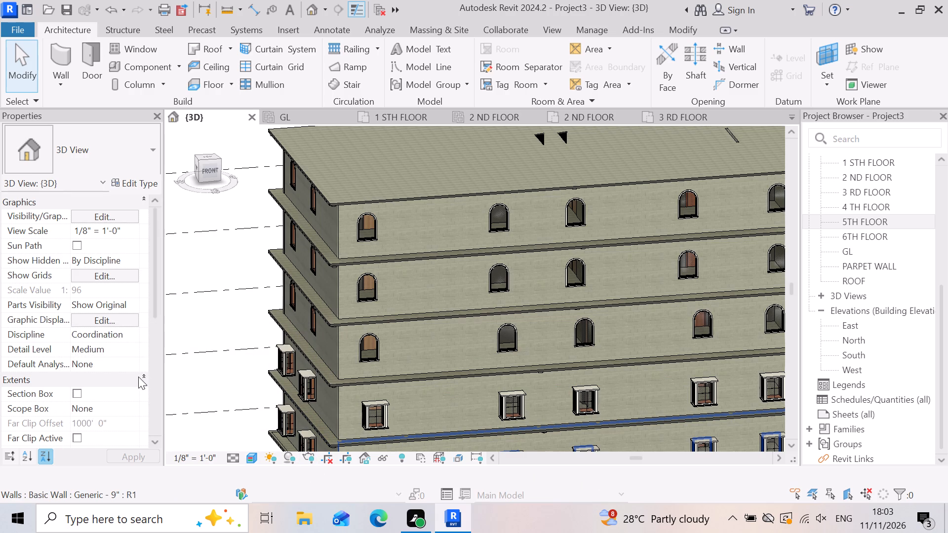
scroll(447, 358, down, 2)
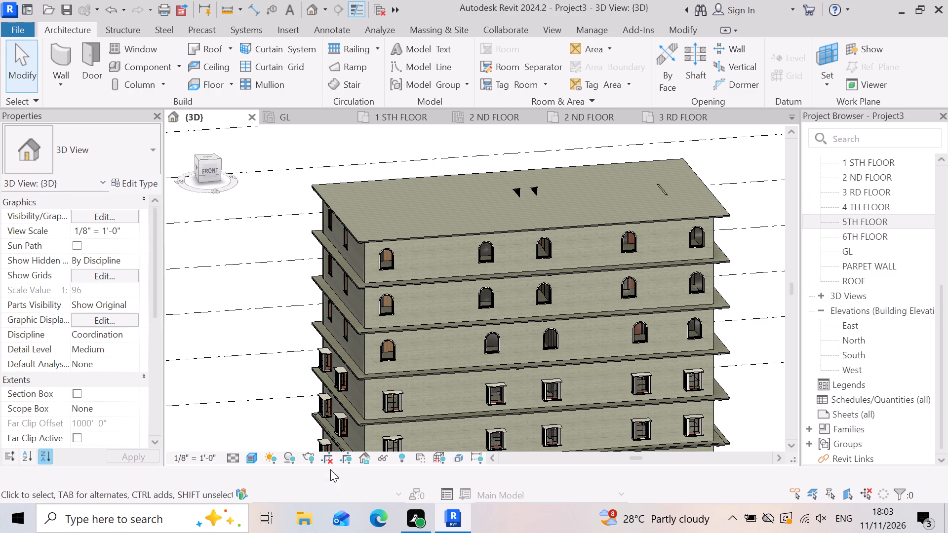
Inspect the round-top windows and projecting slab edges near the front corner of the upper floors.
scroll(413, 439, up, 2)
scroll(487, 342, down, 1)
scroll(498, 284, up, 3)
scroll(265, 187, up, 4)
scroll(382, 342, down, 3)
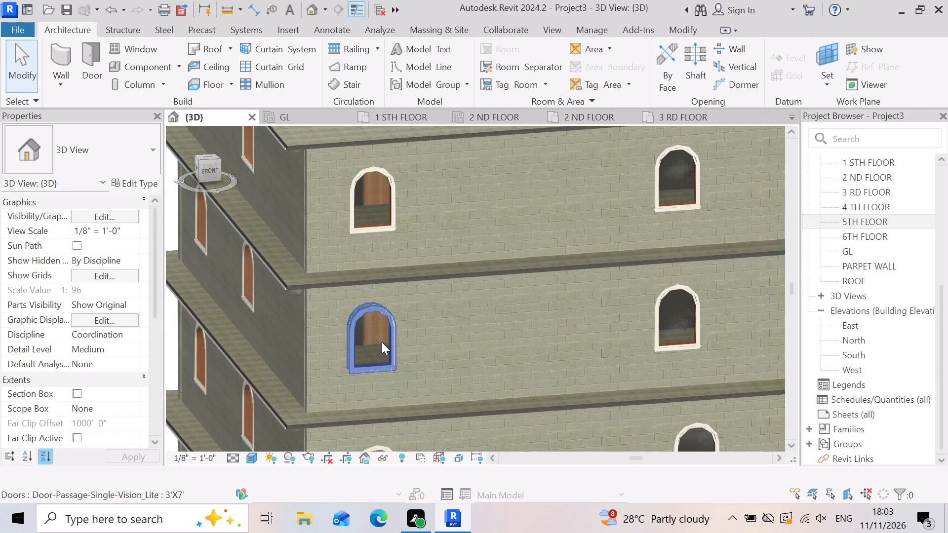
scroll(431, 340, up, 6)
scroll(326, 361, down, 4)
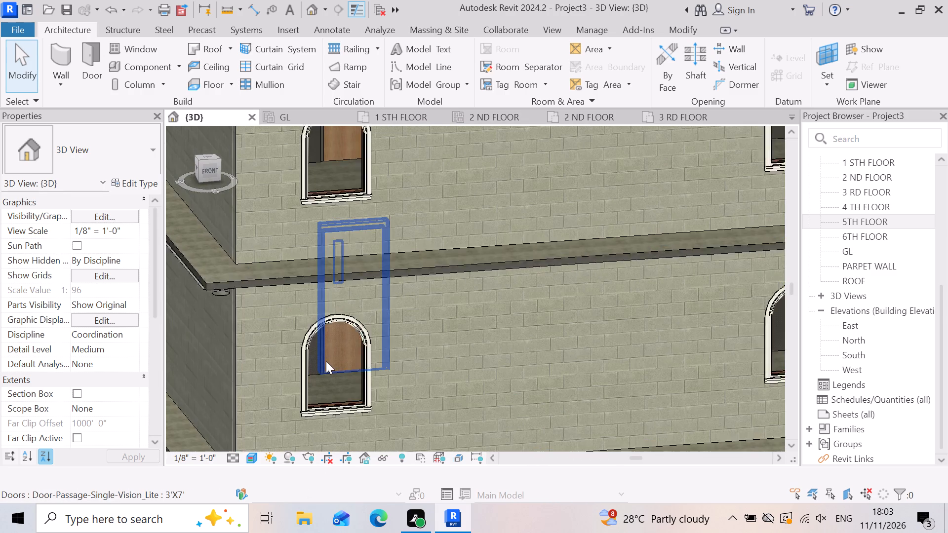
scroll(294, 349, up, 3)
scroll(405, 325, down, 2)
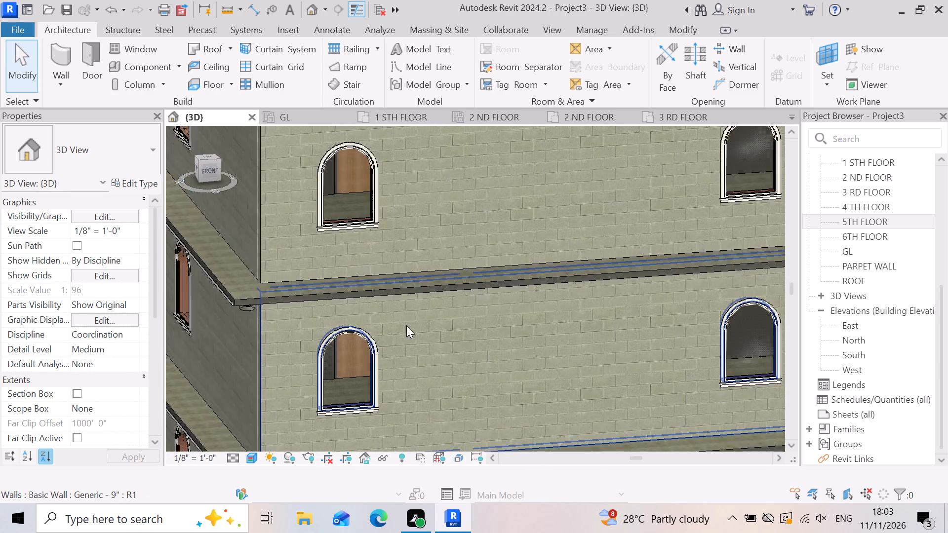
scroll(406, 325, down, 1)
scroll(317, 324, down, 4)
scroll(271, 298, down, 3)
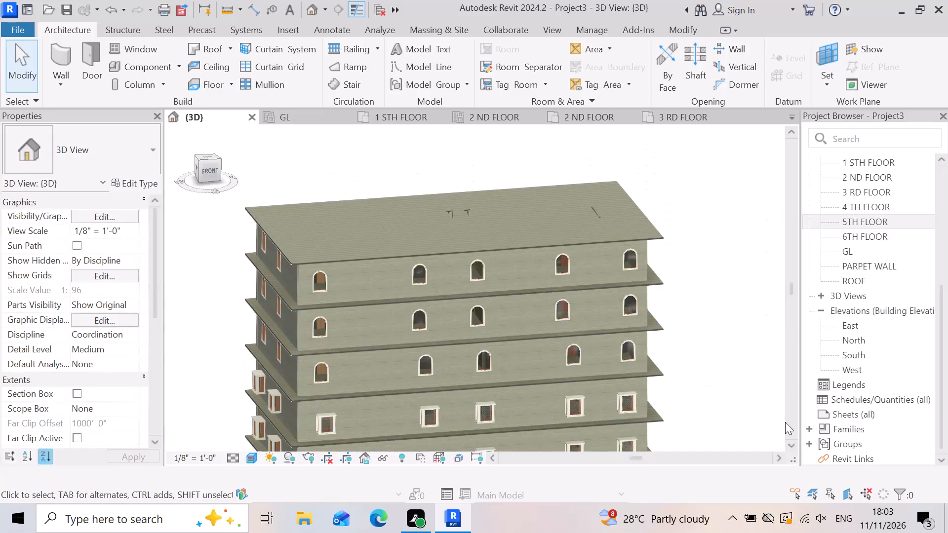
Open the North elevation and examine the upper floors' round-top windows, walls and slab lines.
double_click(866, 337)
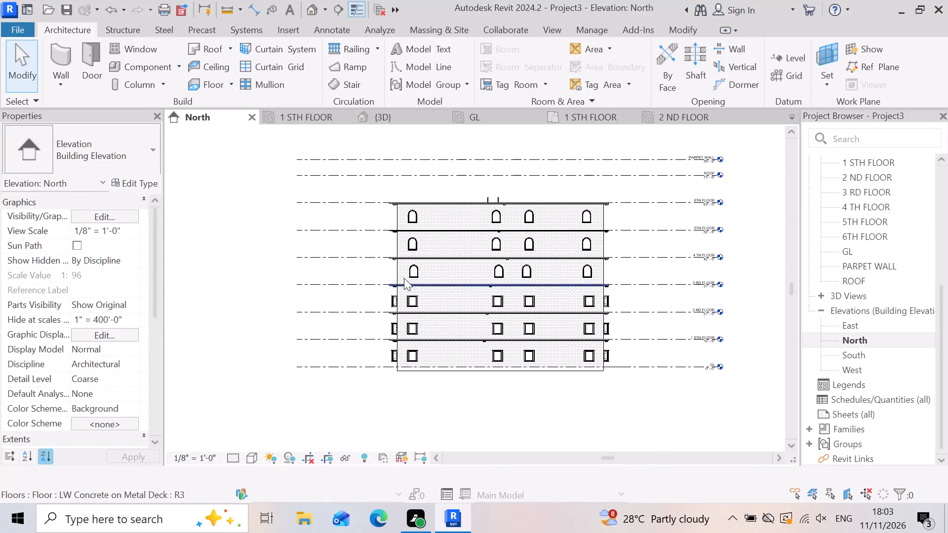
scroll(587, 215, up, 8)
scroll(464, 288, up, 3)
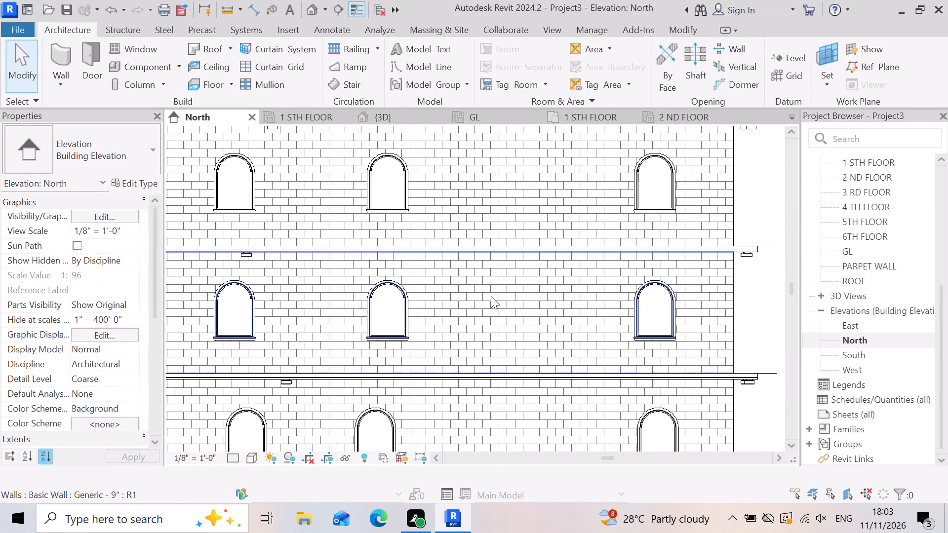
scroll(491, 296, down, 3)
scroll(624, 364, down, 3)
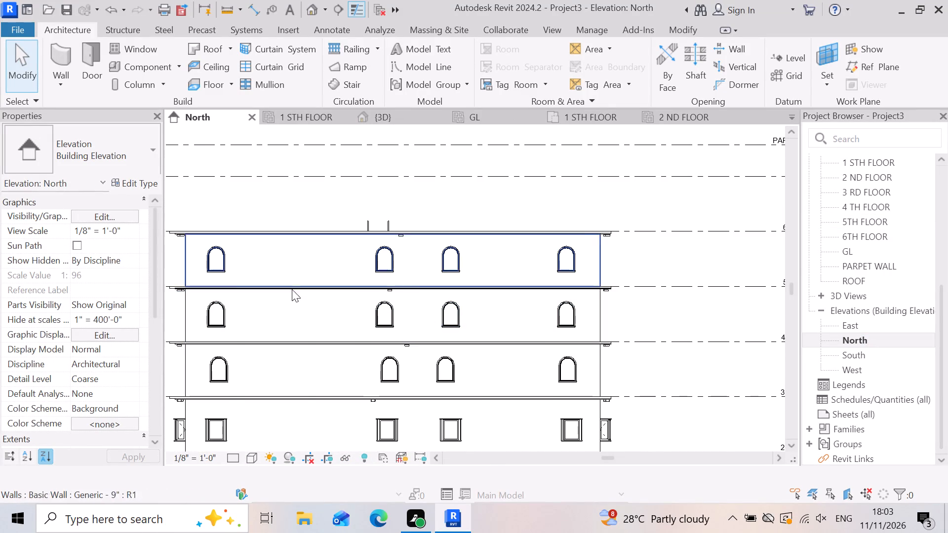
scroll(364, 267, up, 2)
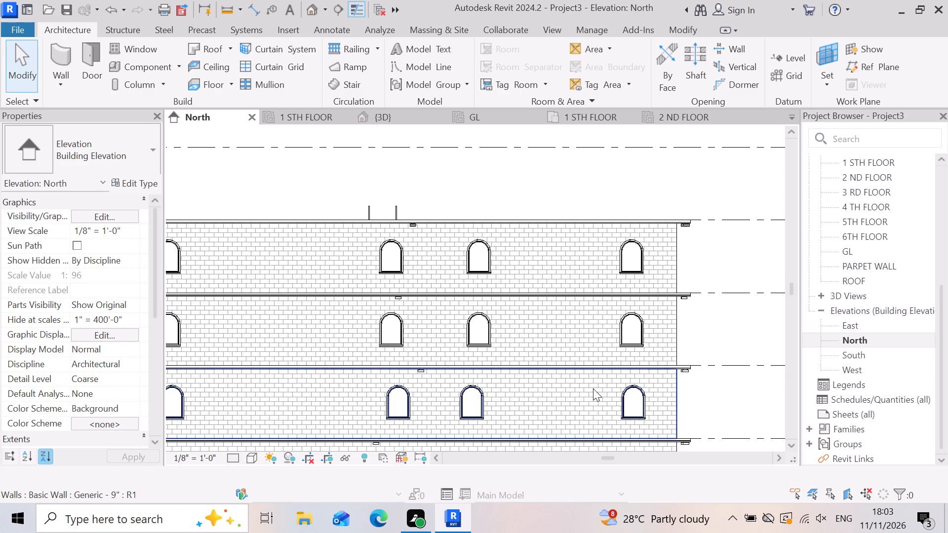
scroll(752, 377, down, 3)
scroll(432, 280, up, 7)
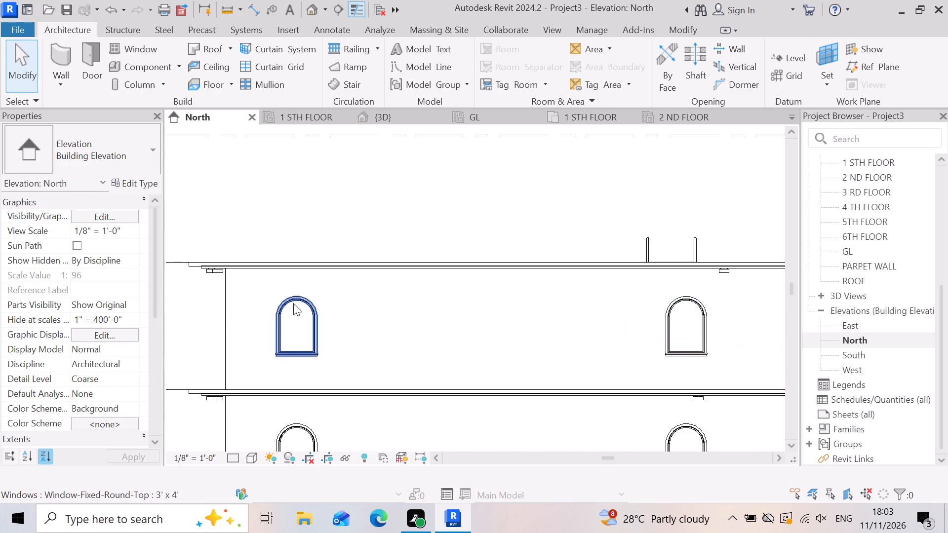
scroll(243, 275, up, 6)
scroll(525, 296, down, 4)
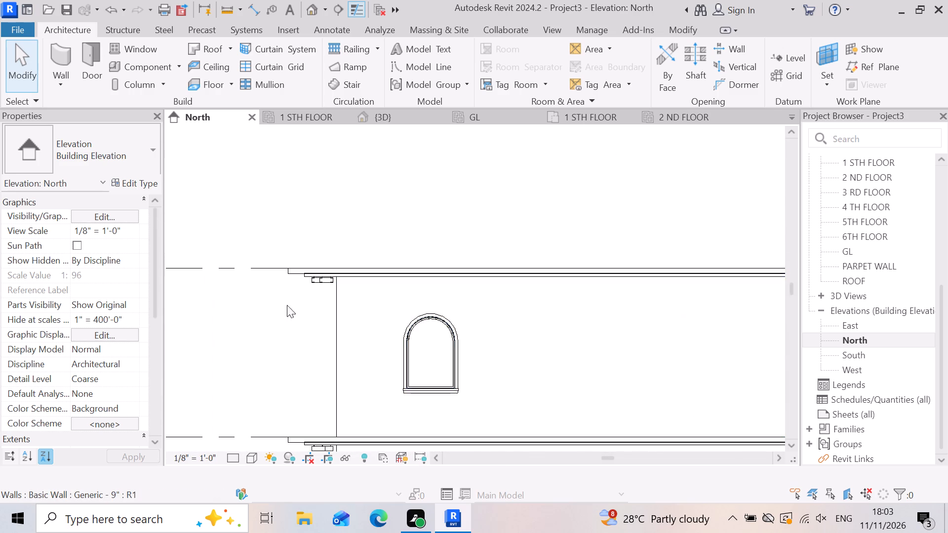
Inspect the top slab's overhanging end in the North elevation, including the ceiling and light fixtures beneath it.
scroll(311, 291, up, 6)
scroll(293, 254, down, 3)
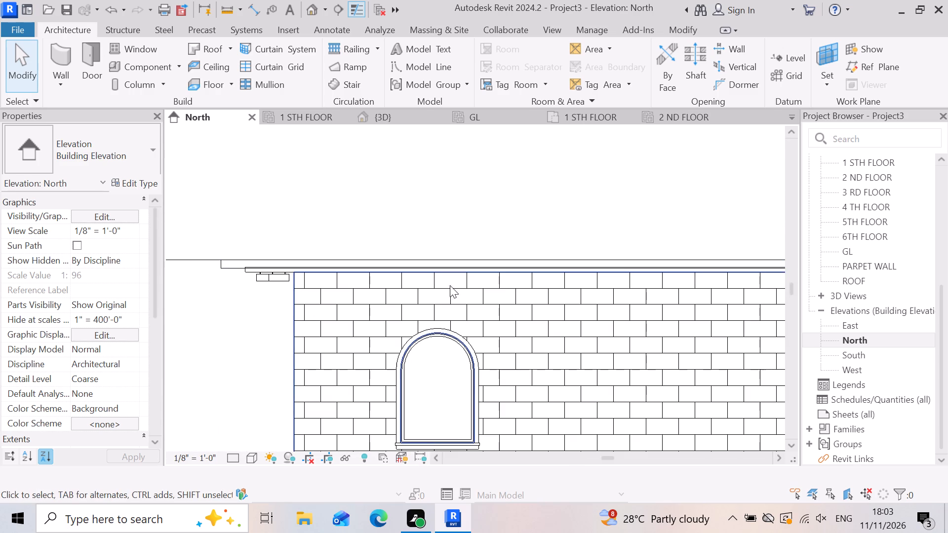
scroll(489, 263, up, 3)
scroll(352, 271, up, 3)
scroll(446, 256, down, 4)
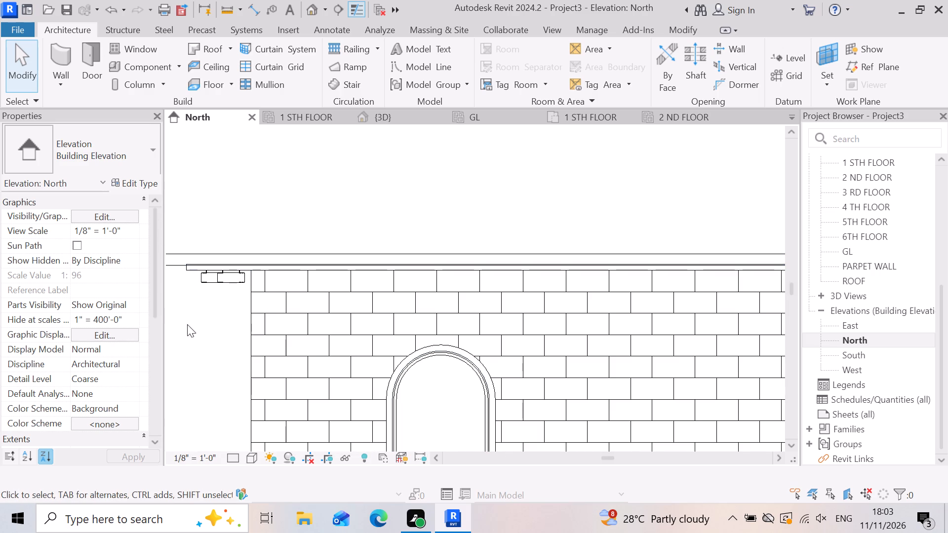
scroll(568, 327, up, 3)
scroll(596, 324, down, 6)
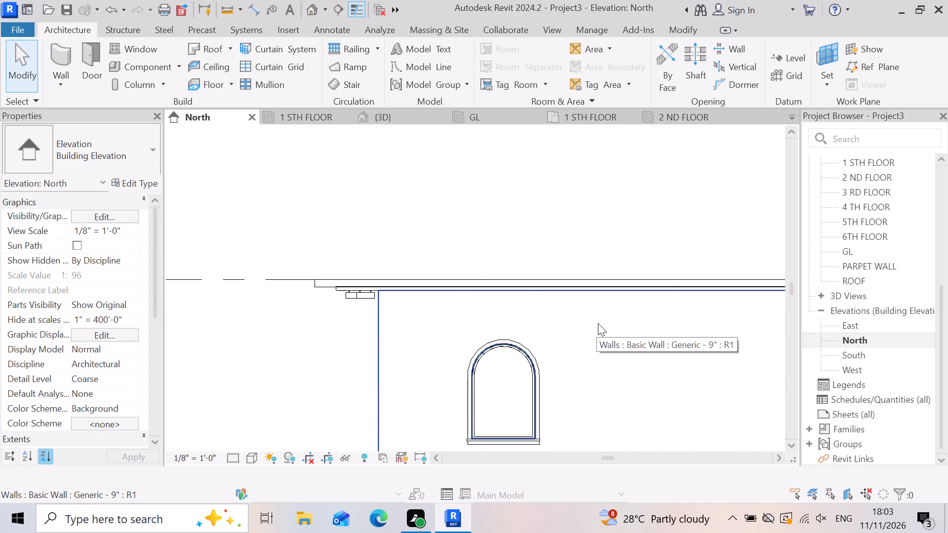
scroll(383, 264, up, 6)
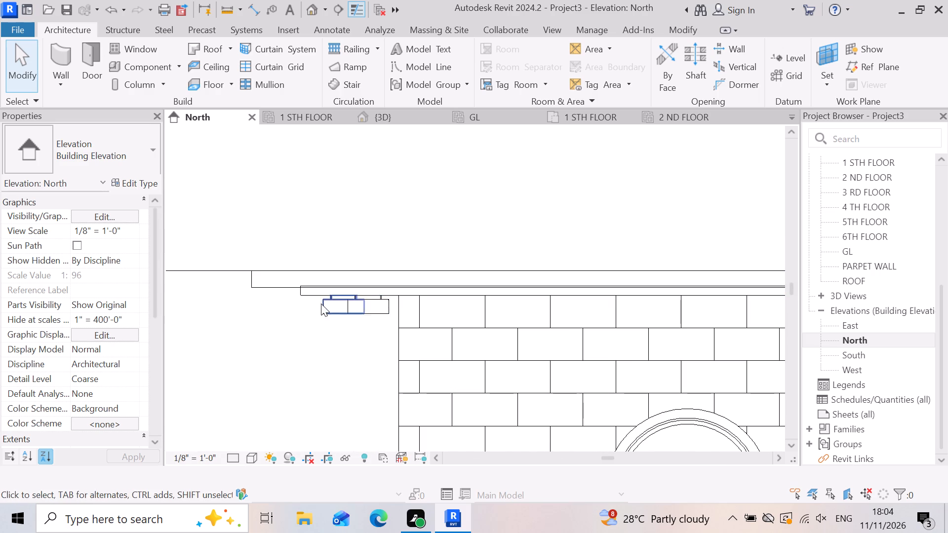
scroll(320, 293, up, 3)
scroll(408, 327, down, 3)
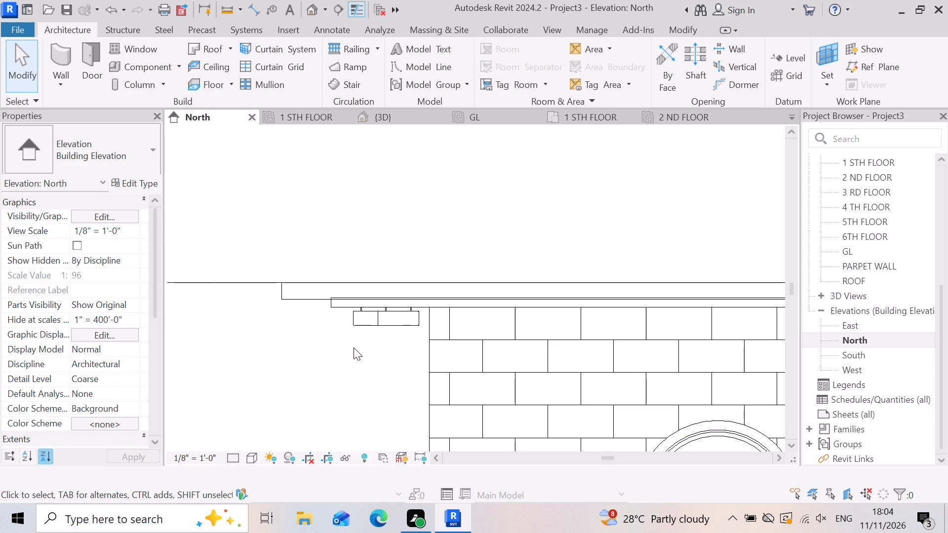
scroll(411, 334, up, 5)
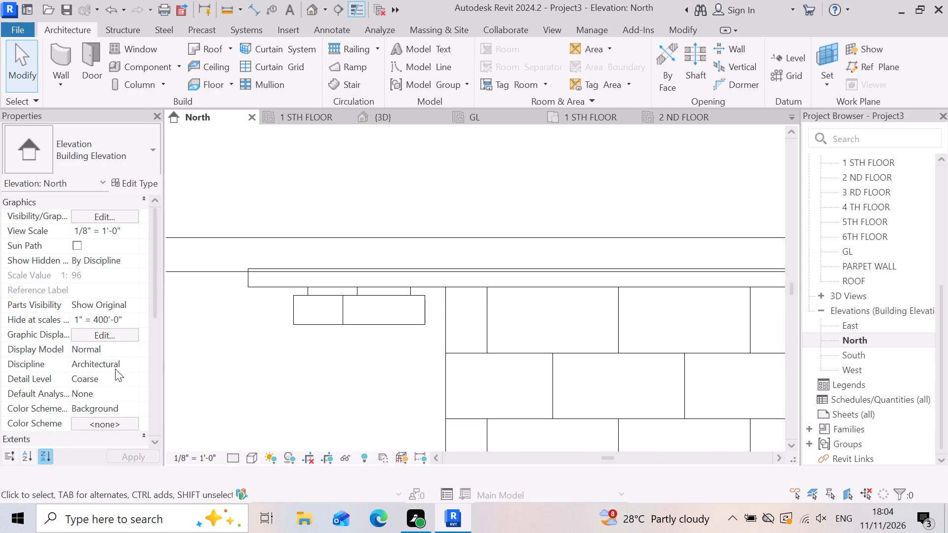
scroll(443, 312, down, 2)
scroll(300, 295, up, 4)
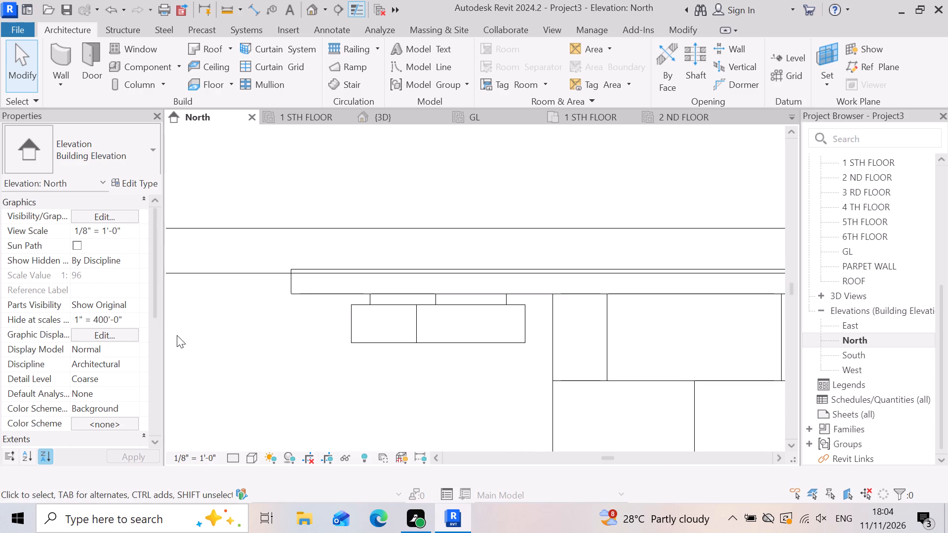
scroll(345, 278, up, 3)
scroll(326, 298, down, 2)
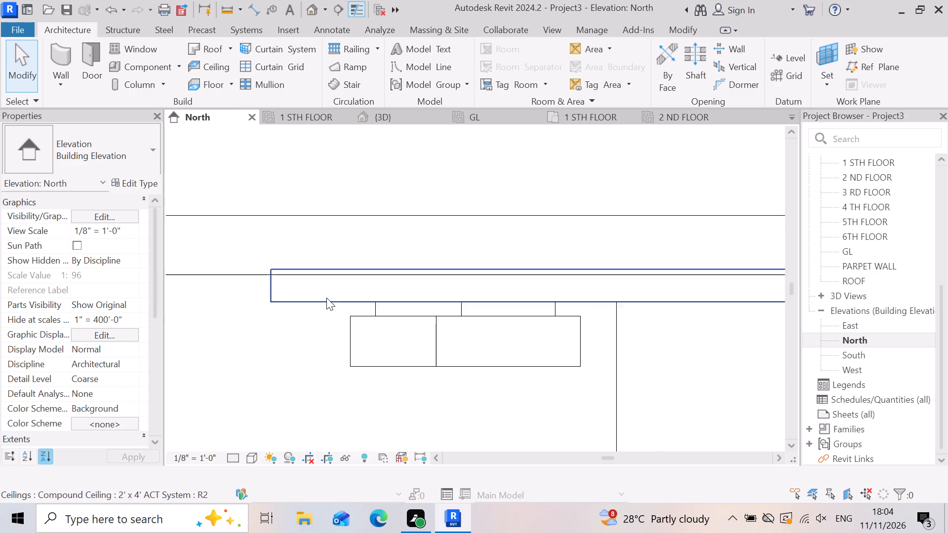
Examine the top slab along the North elevation, including the two upright elements above it and the fixture below.
scroll(326, 298, down, 20)
scroll(326, 298, down, 2)
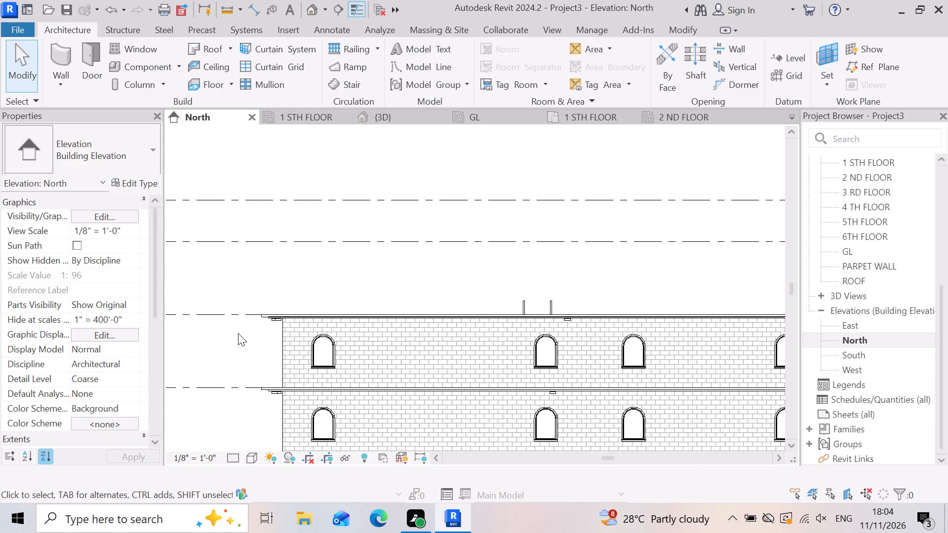
scroll(231, 335, down, 4)
scroll(454, 306, up, 2)
scroll(424, 339, up, 3)
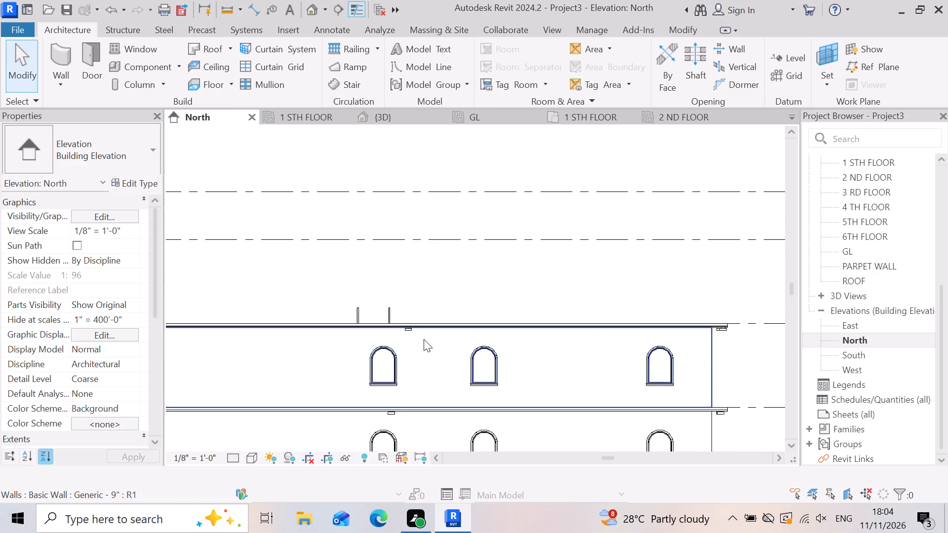
scroll(424, 339, up, 12)
scroll(537, 323, down, 5)
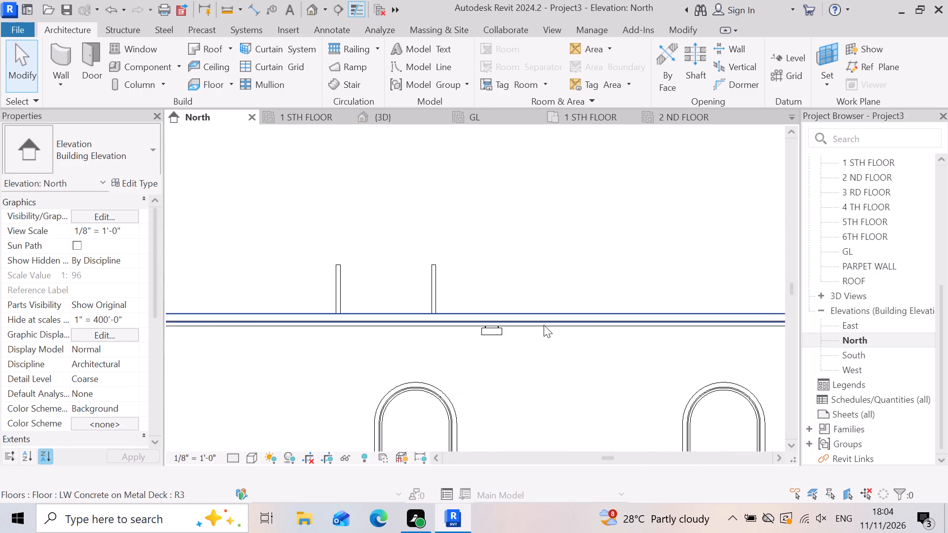
scroll(544, 325, down, 2)
scroll(313, 332, up, 2)
scroll(483, 342, down, 5)
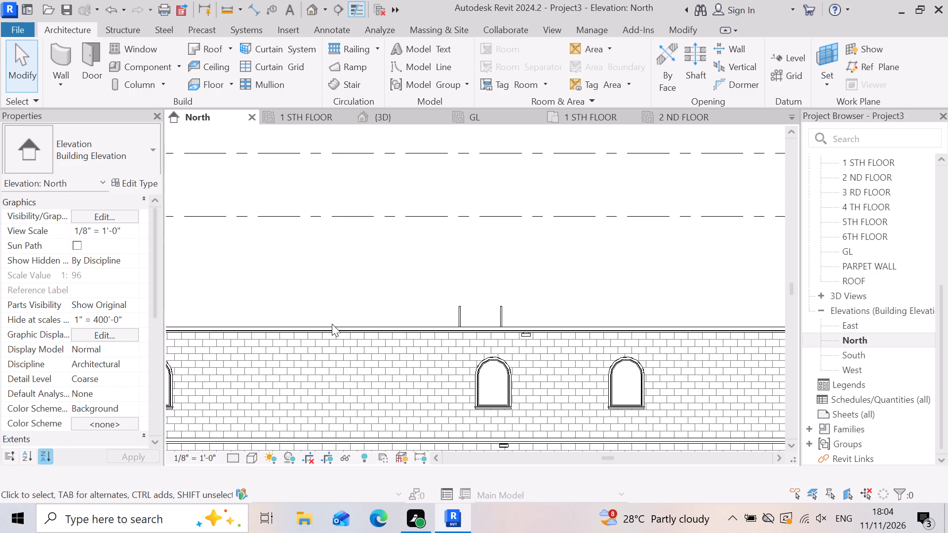
scroll(430, 322, up, 2)
scroll(409, 256, down, 3)
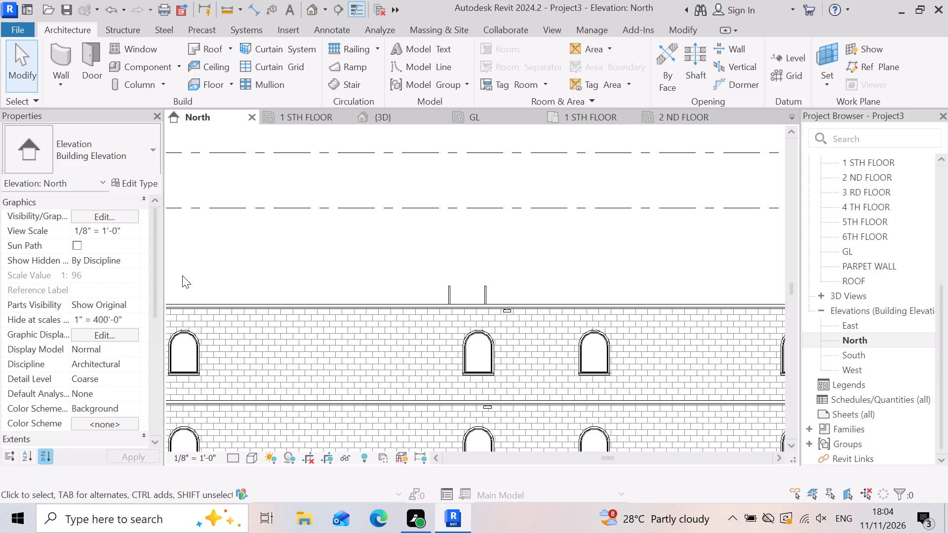
Return to the 3D view and inspect the upper floor slab's projecting edge at the front corner.
click(401, 120)
scroll(334, 341, up, 3)
scroll(309, 299, up, 6)
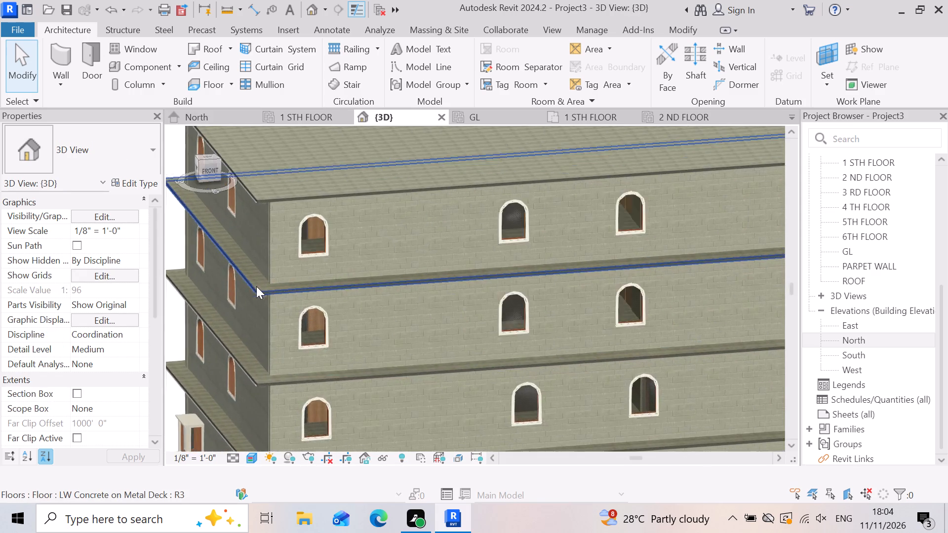
scroll(256, 286, up, 18)
scroll(250, 310, up, 3)
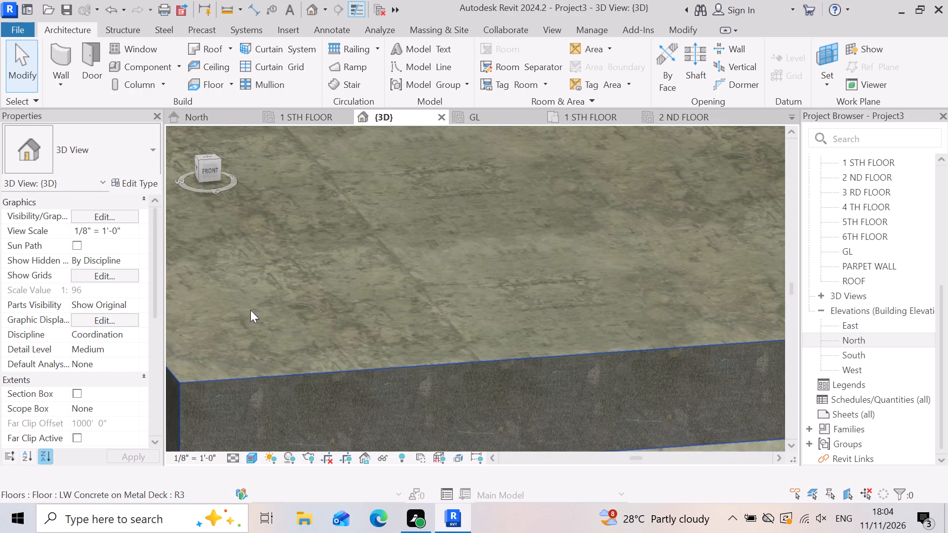
scroll(188, 313, down, 14)
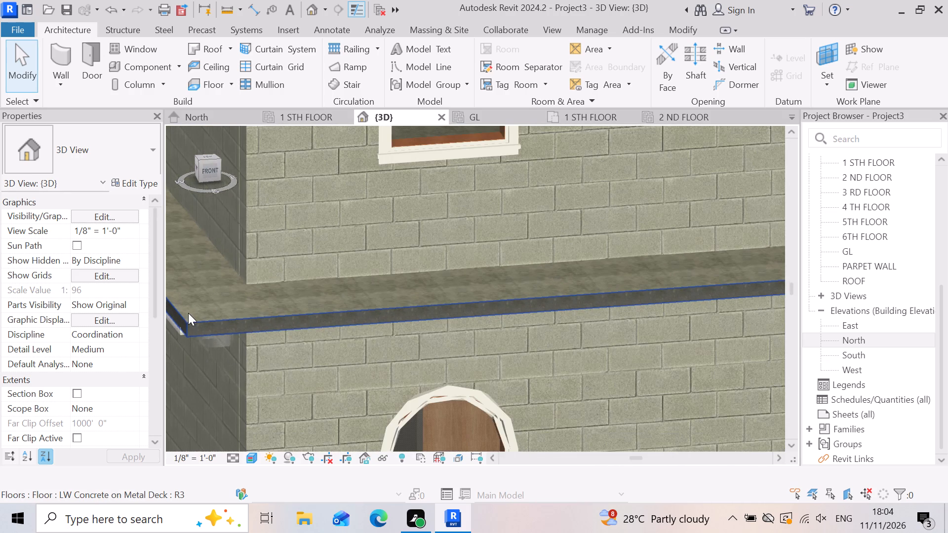
scroll(393, 348, up, 2)
scroll(312, 310, down, 7)
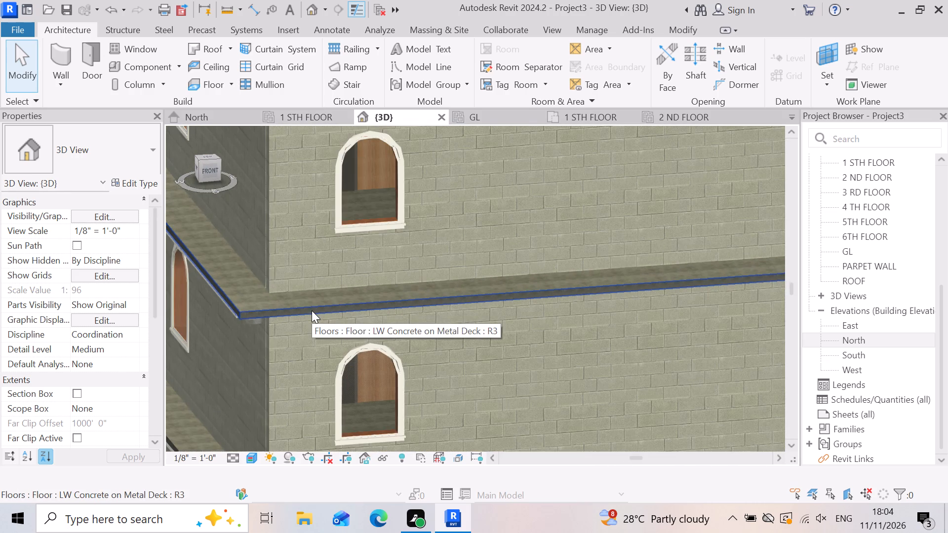
scroll(354, 318, down, 3)
scroll(546, 331, down, 3)
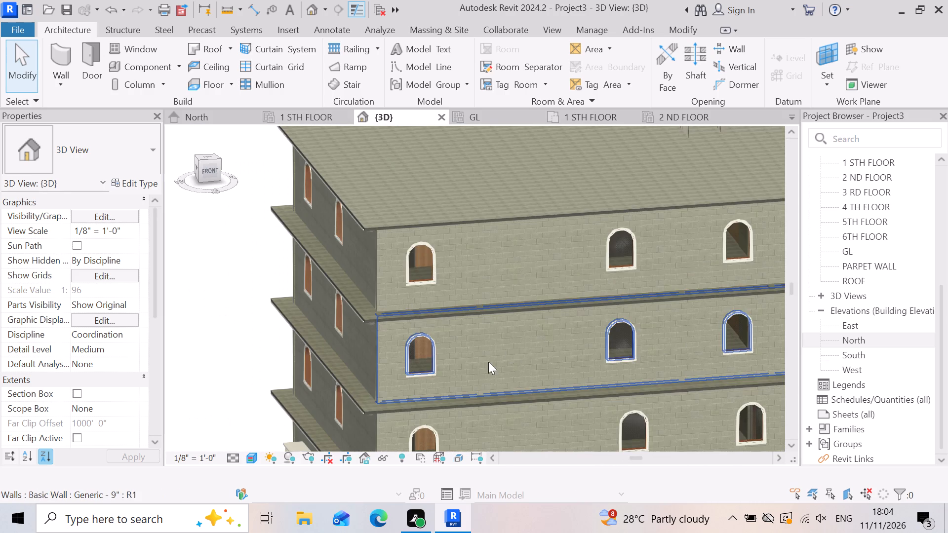
Examine the projecting slab edge along the front wall from a changed 3D viewing angle.
right_drag(406, 397, 418, 346)
shift+middle_drag(410, 371, 410, 361)
shift+middle_drag(412, 355, 415, 348)
scroll(440, 310, up, 6)
scroll(617, 252, up, 3)
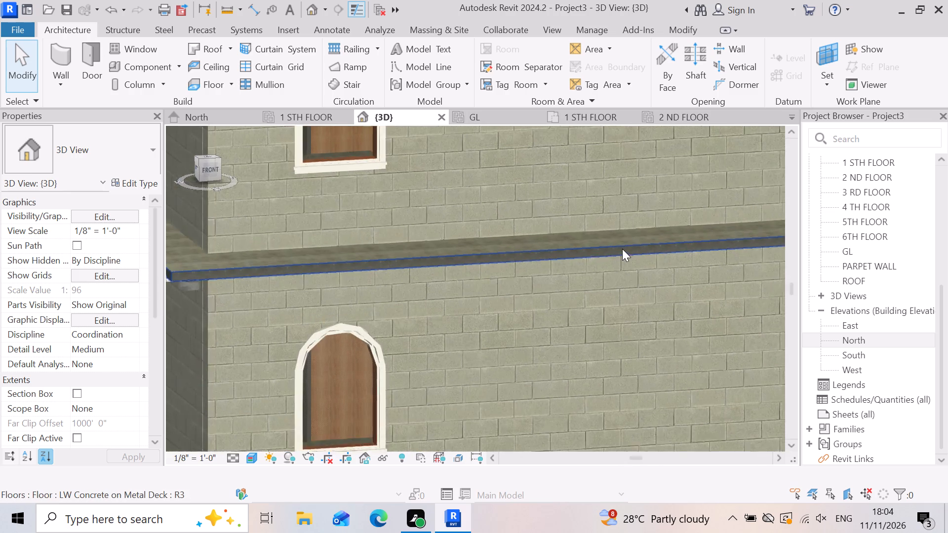
scroll(687, 243, up, 1)
scroll(562, 264, up, 5)
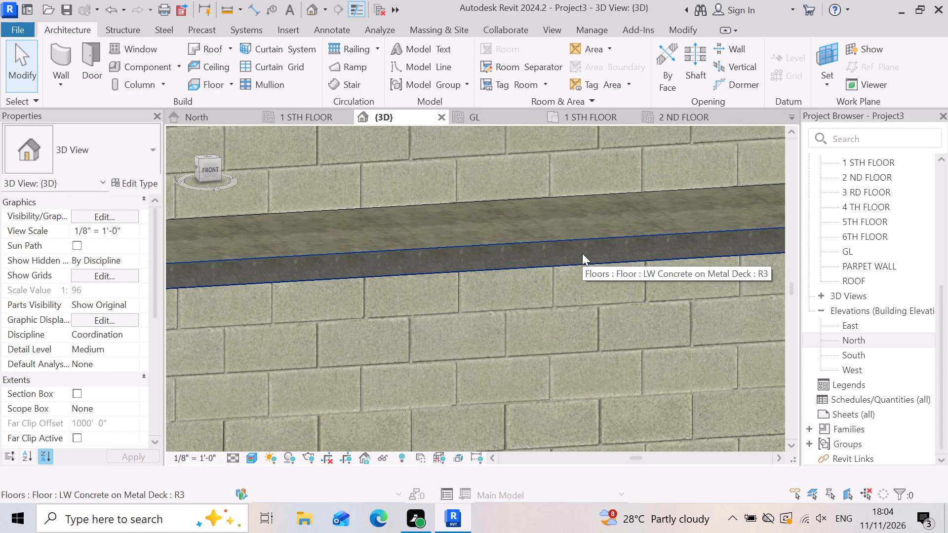
Examine the front facade's stacked floors and projecting slabs from a more frontal 3D viewing angle.
scroll(540, 261, down, 9)
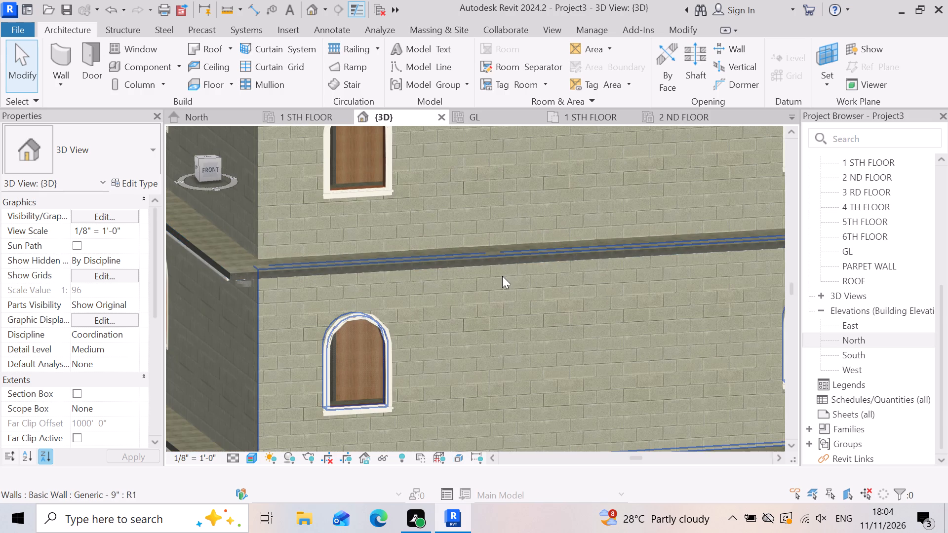
scroll(510, 272, down, 4)
scroll(430, 276, up, 3)
scroll(403, 264, down, 3)
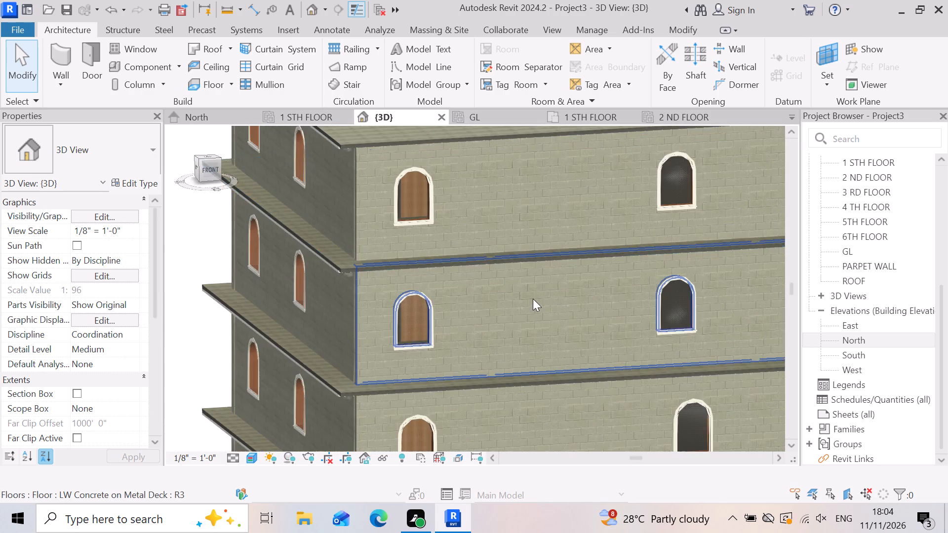
scroll(540, 299, down, 2)
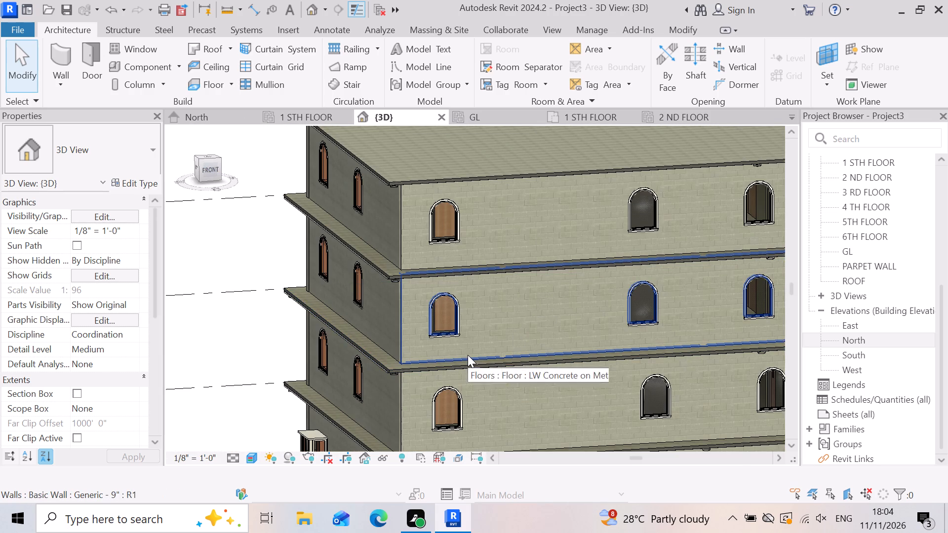
scroll(468, 355, down, 1)
scroll(469, 350, up, 2)
shift+right_drag(469, 350, 408, 342)
middle_click(408, 342)
scroll(527, 368, down, 6)
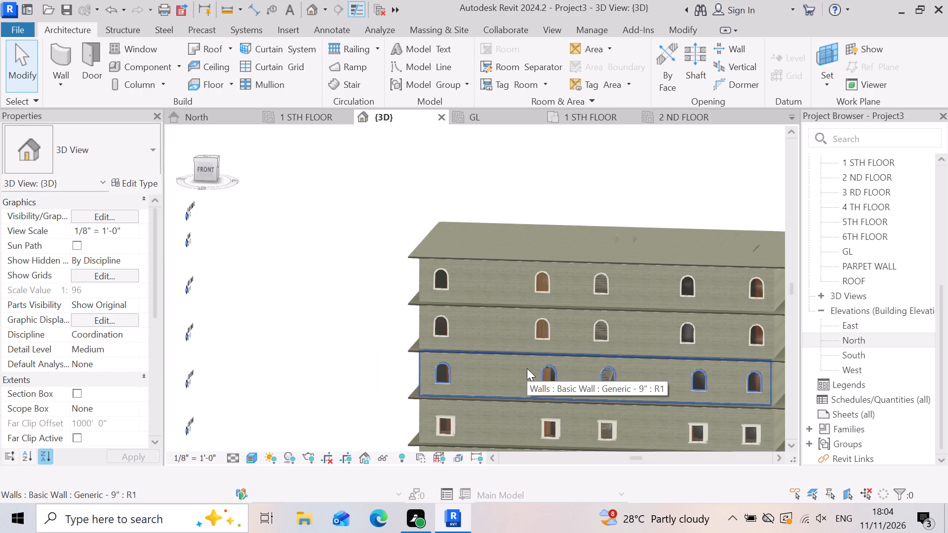
scroll(492, 347, up, 3)
scroll(573, 289, down, 2)
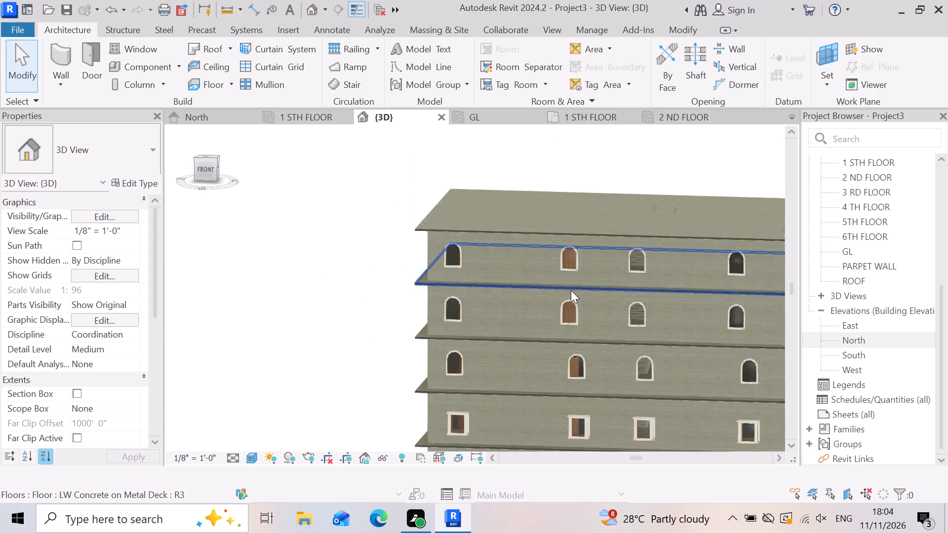
scroll(571, 290, down, 4)
scroll(620, 380, up, 5)
scroll(500, 341, down, 2)
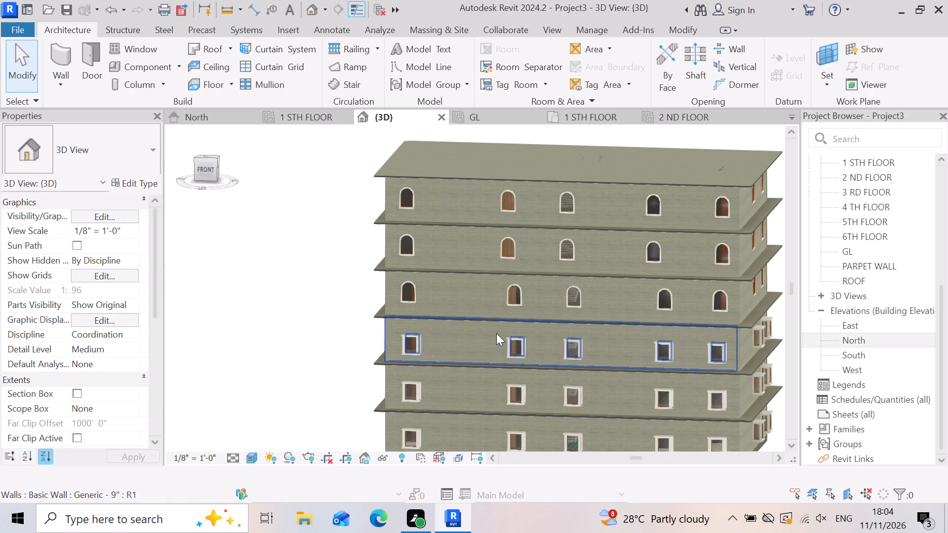
Examine the projecting floor slab edge up close beneath the box windows on the front wall's lower floors.
scroll(752, 389, up, 16)
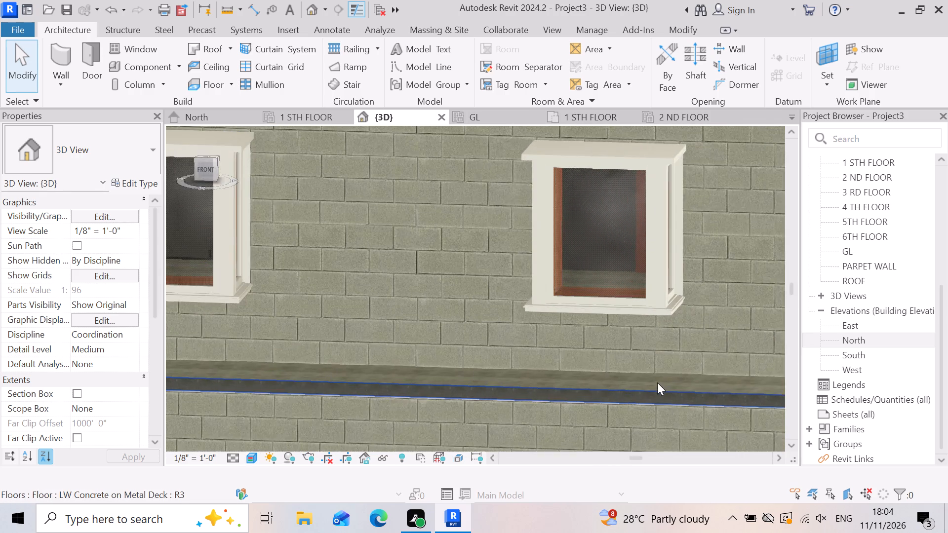
scroll(686, 358, down, 3)
scroll(689, 395, up, 5)
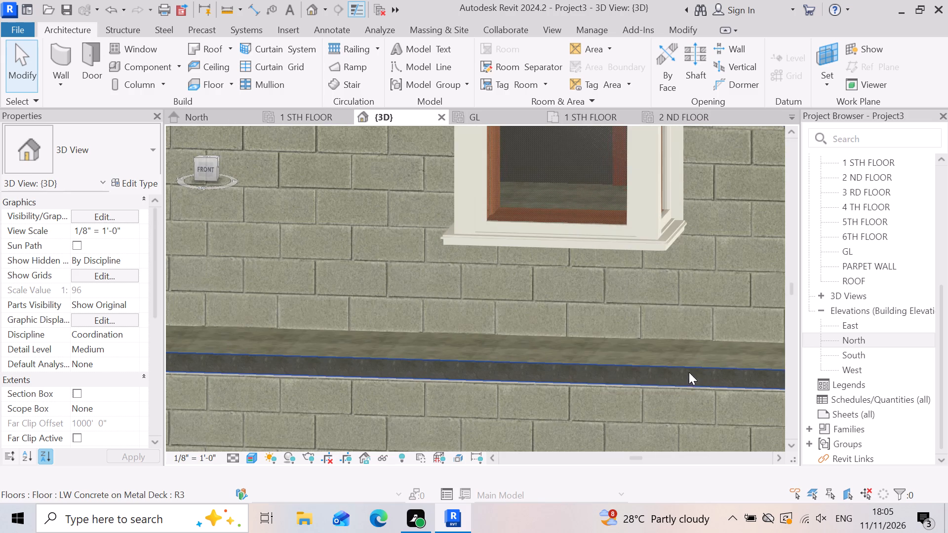
scroll(667, 307, down, 11)
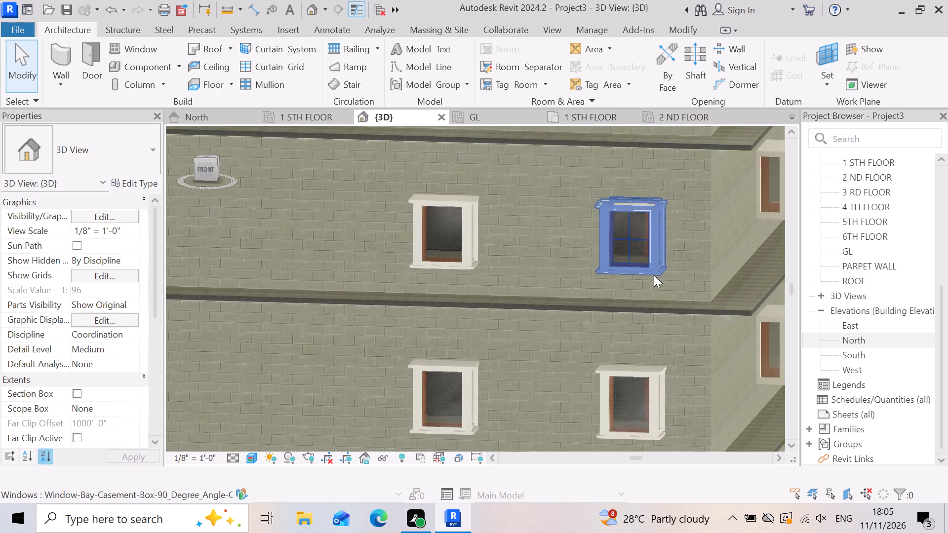
scroll(533, 364, down, 4)
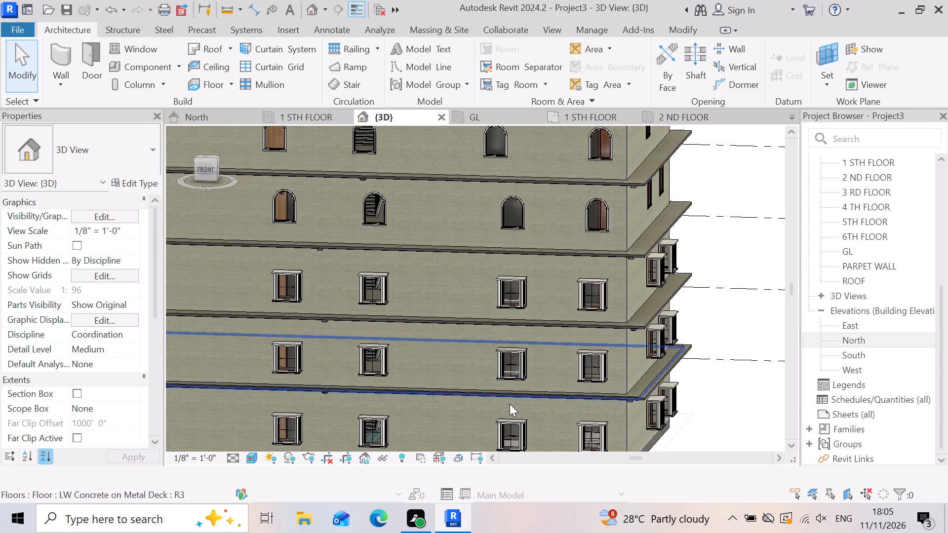
scroll(513, 404, up, 5)
scroll(689, 391, up, 12)
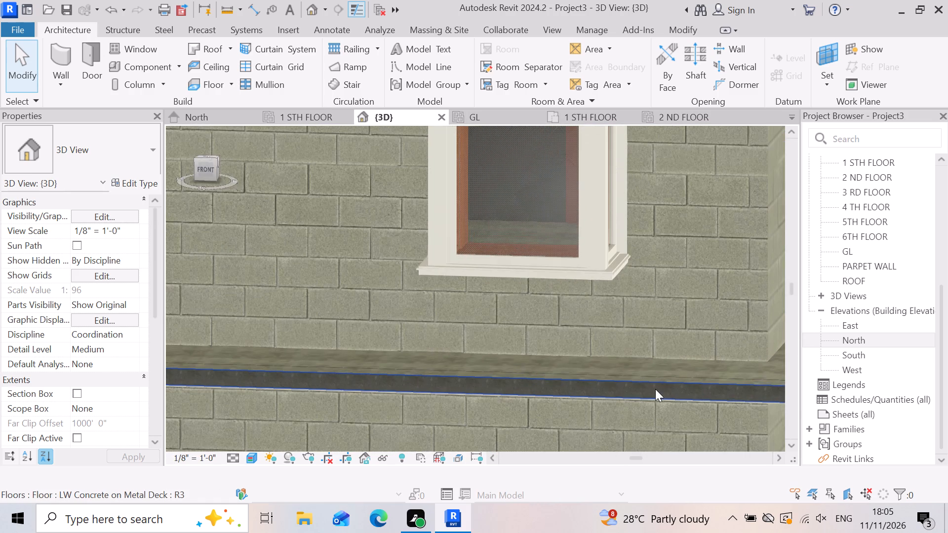
scroll(624, 402, up, 9)
scroll(675, 386, down, 4)
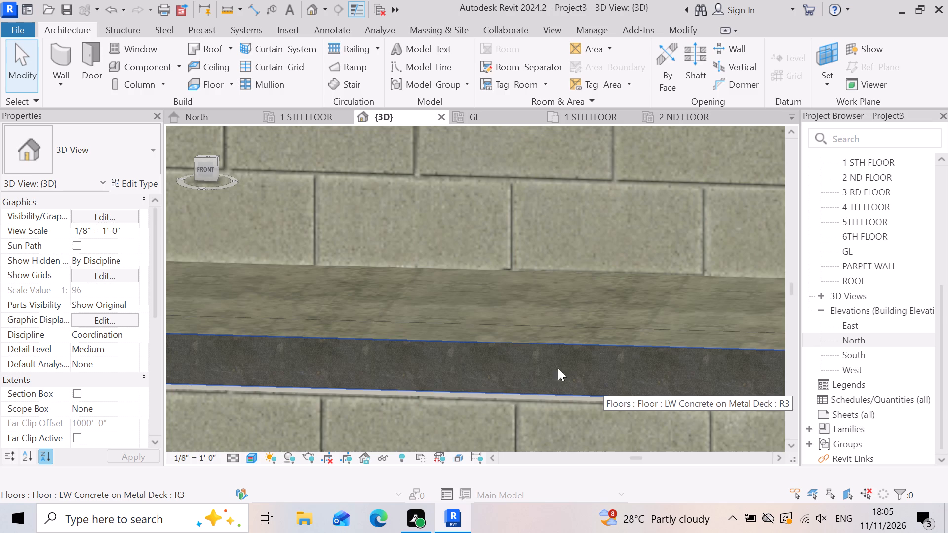
Review the lower floors' slab projections along the front facade, from the corners down to the building's base.
scroll(650, 371, down, 16)
scroll(598, 368, down, 4)
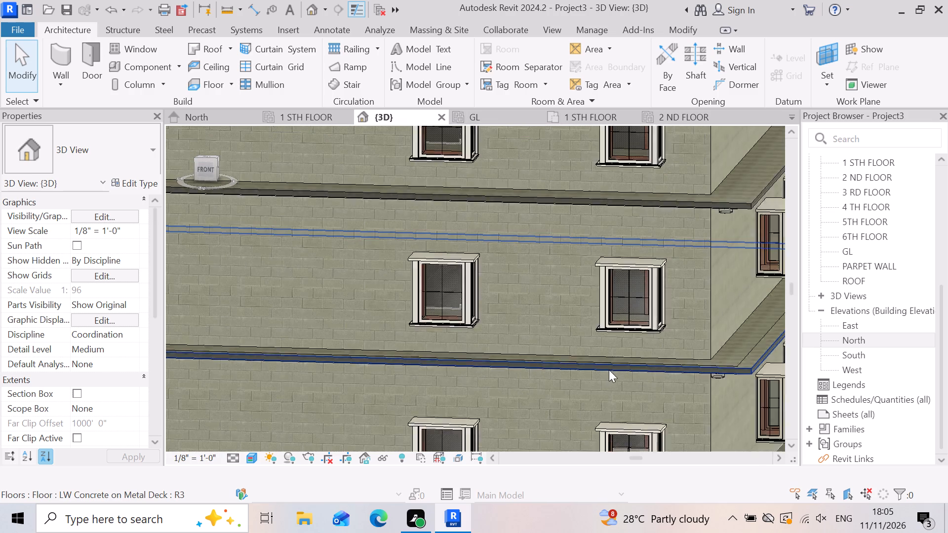
scroll(609, 370, down, 4)
scroll(219, 367, up, 6)
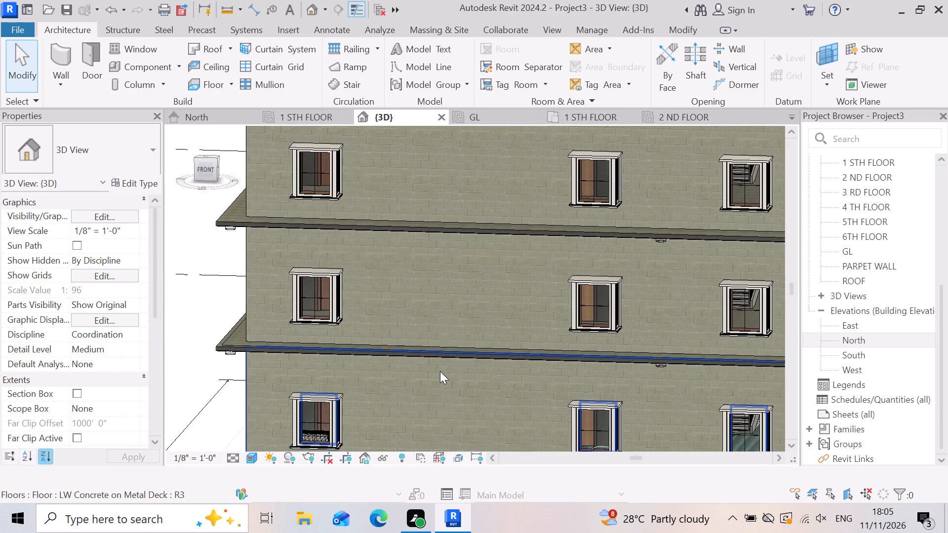
scroll(516, 343, down, 5)
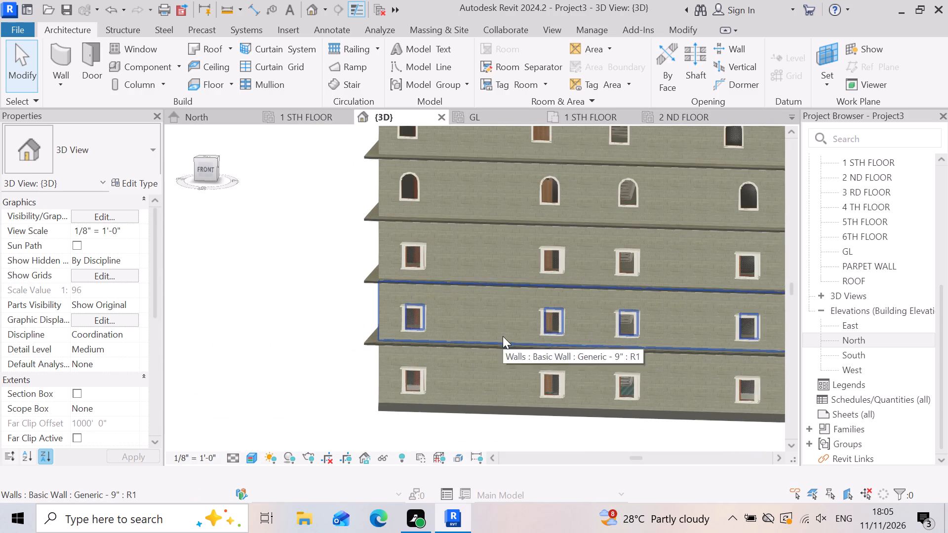
scroll(464, 362, down, 4)
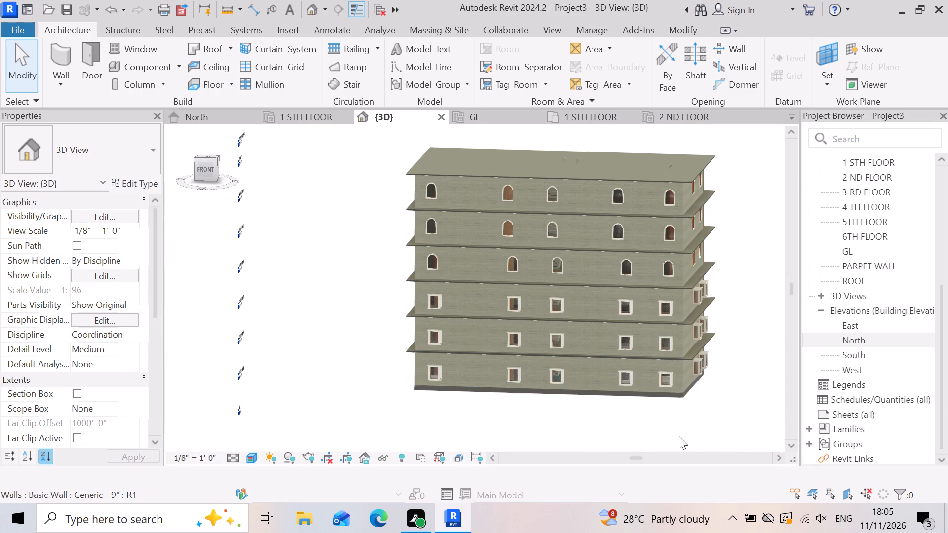
scroll(632, 389, up, 3)
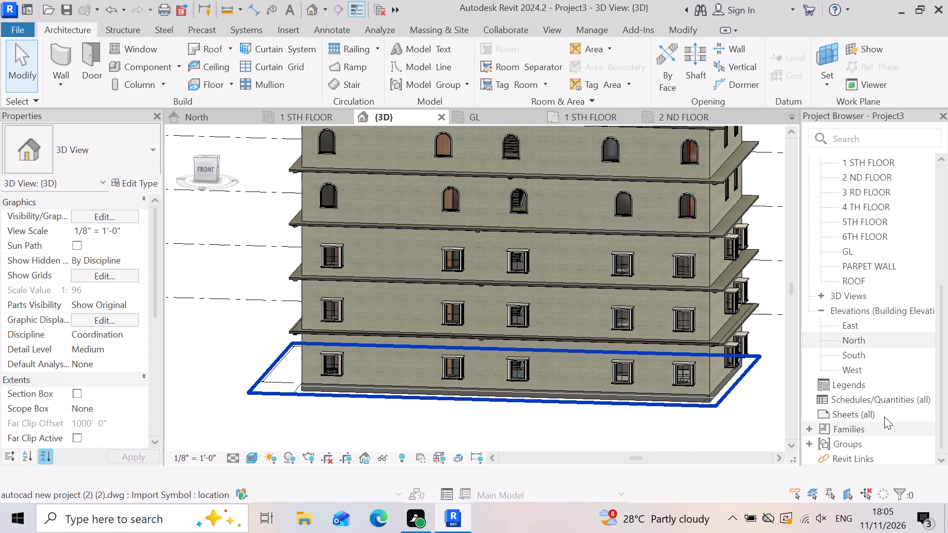
Open the 1 STH FLOOR ceiling plan and examine the slab's outer edge along the front side.
double_click(872, 167)
scroll(504, 383, up, 3)
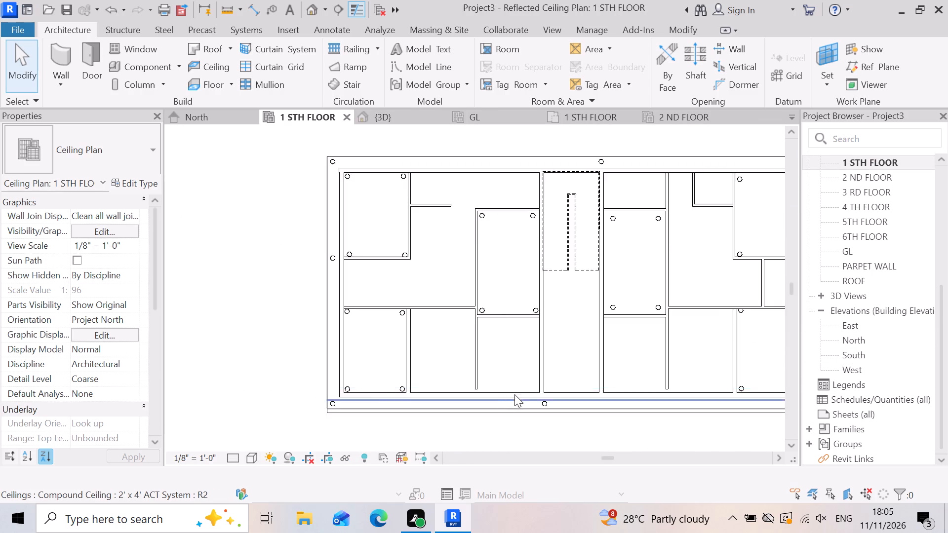
scroll(514, 394, up, 3)
scroll(427, 340, down, 7)
scroll(472, 376, up, 5)
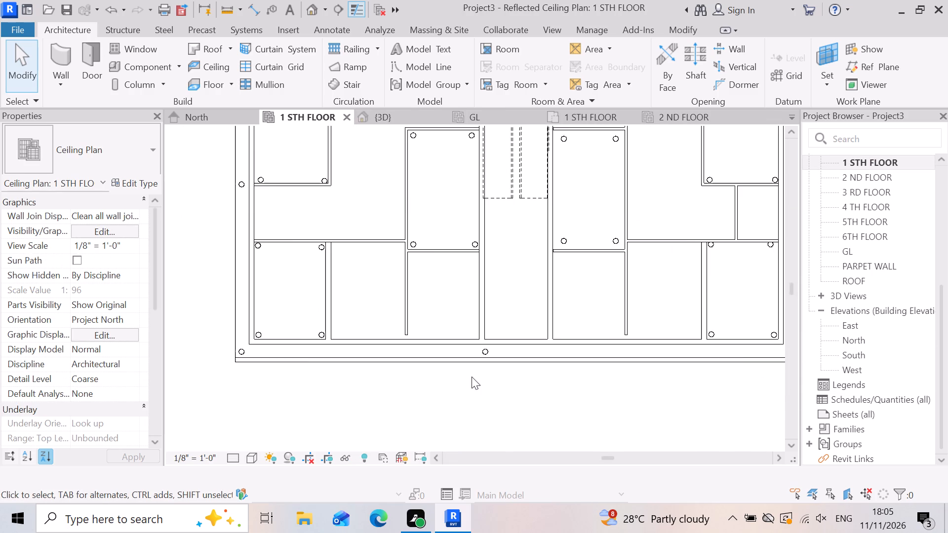
scroll(595, 370, down, 7)
scroll(486, 375, up, 5)
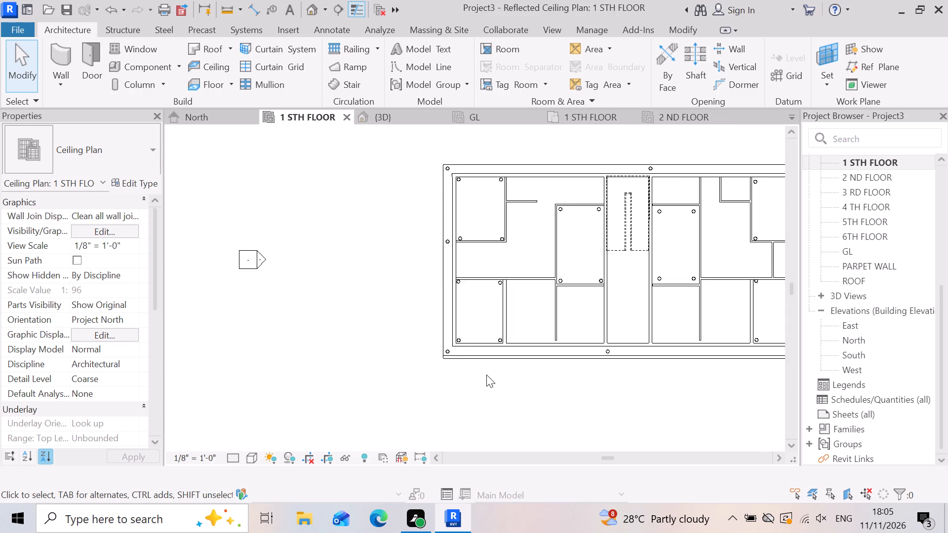
scroll(433, 288, up, 3)
scroll(389, 296, down, 3)
scroll(352, 274, down, 1)
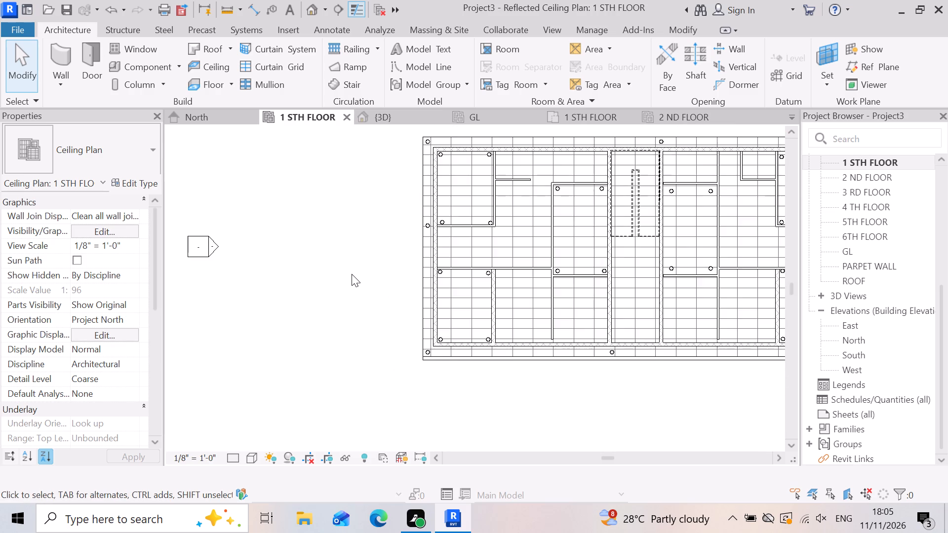
scroll(352, 274, down, 2)
Draw a Generic - 4.5" wall, 20' high and about 84' long, along the first-floor slab's full front edge, and check it in 3D.
click(64, 55)
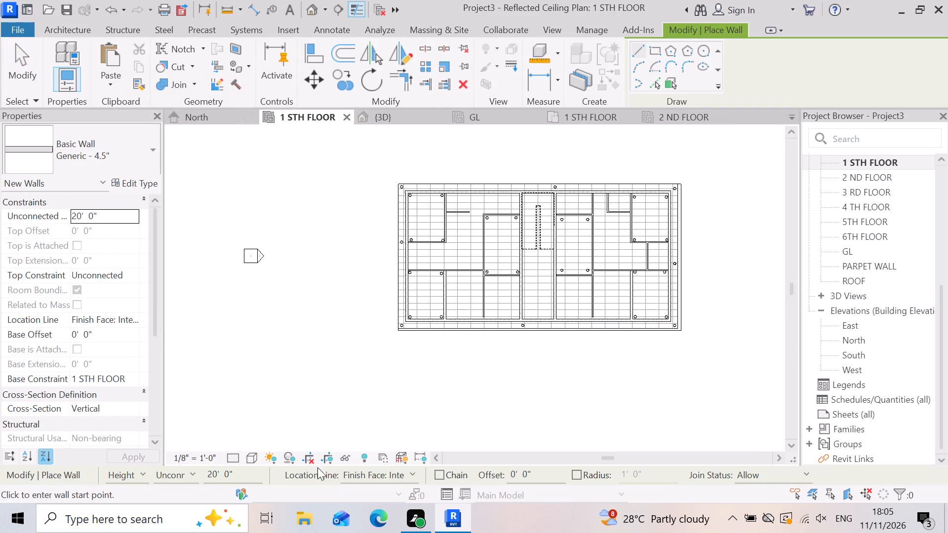
scroll(452, 348, up, 2)
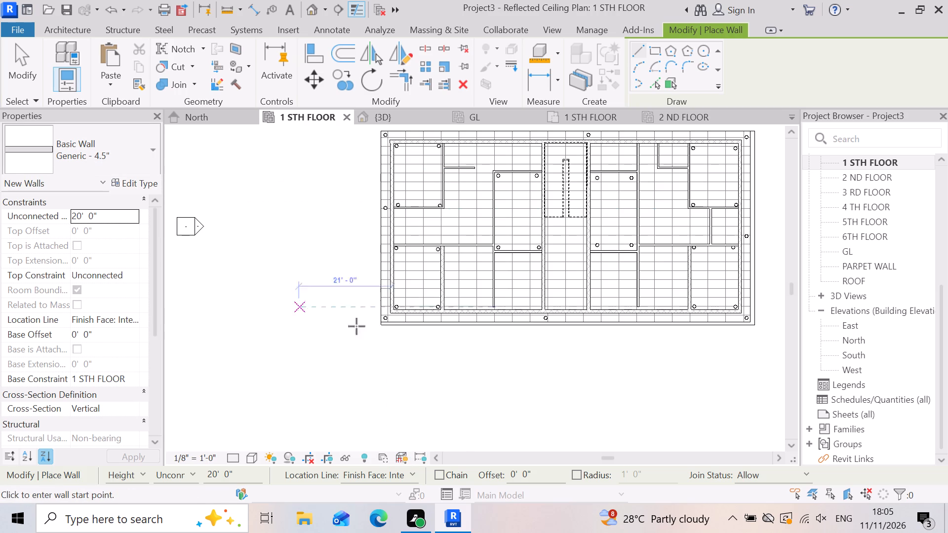
scroll(406, 331, up, 12)
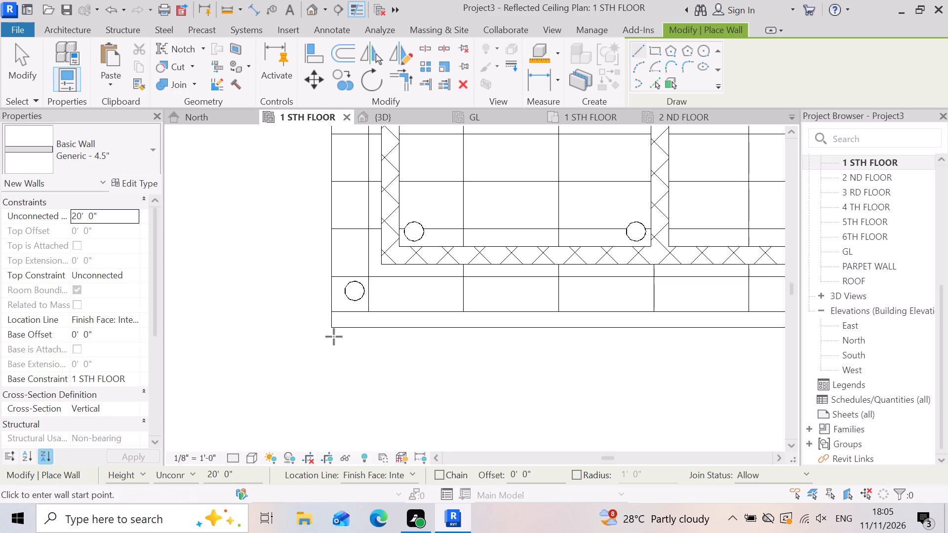
click(331, 331)
scroll(311, 321, down, 5)
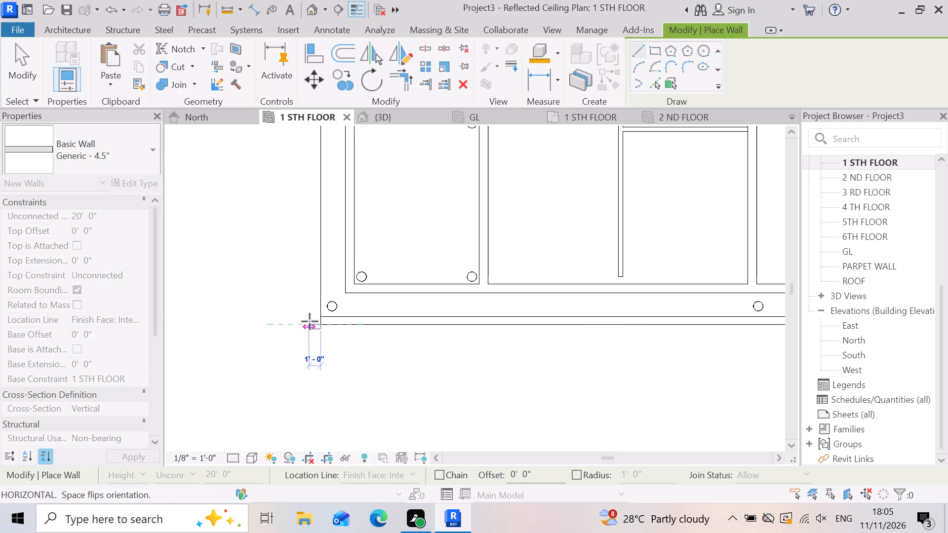
scroll(310, 321, down, 5)
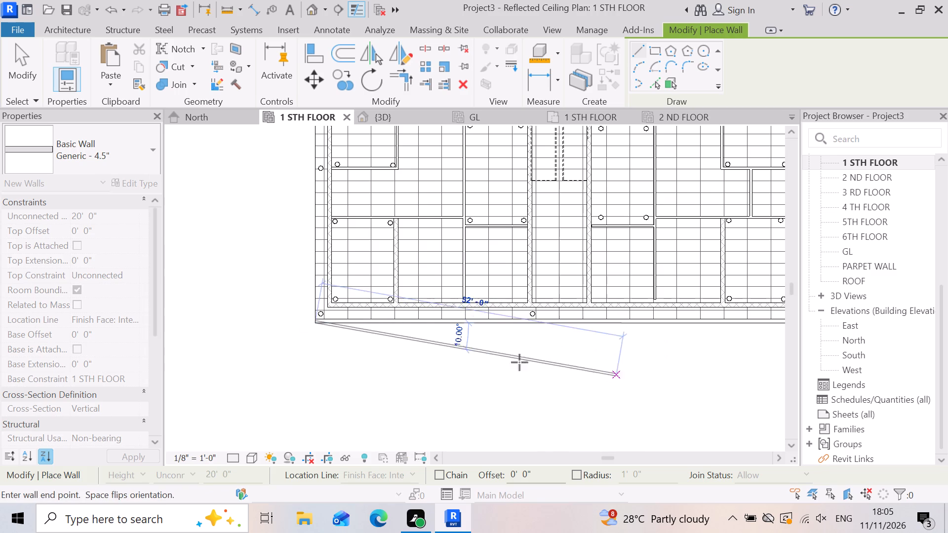
scroll(489, 353, down, 7)
scroll(537, 340, up, 10)
scroll(706, 331, up, 3)
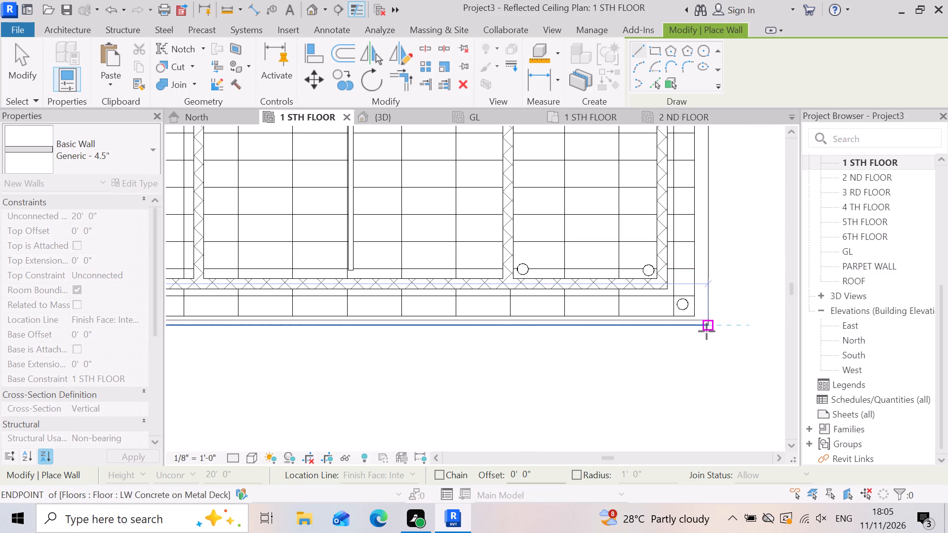
scroll(715, 331, up, 5)
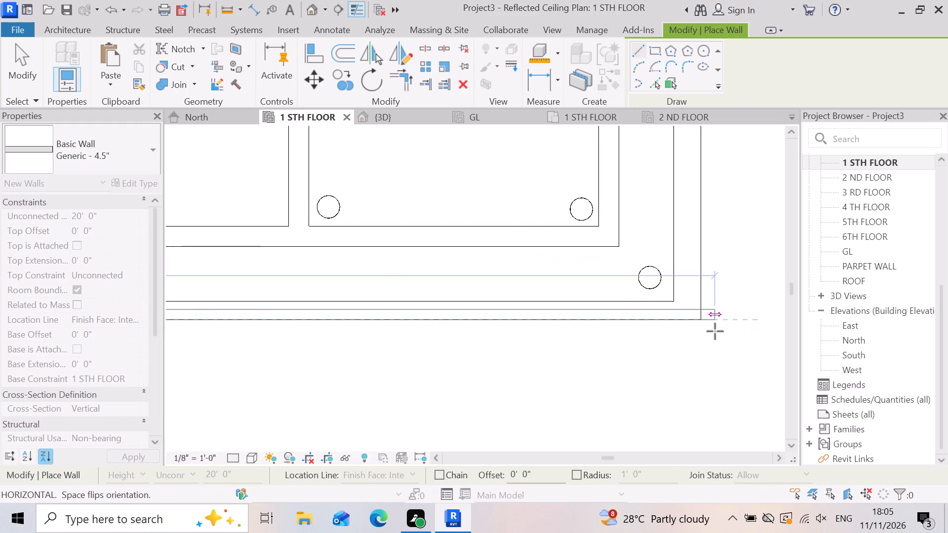
click(702, 332)
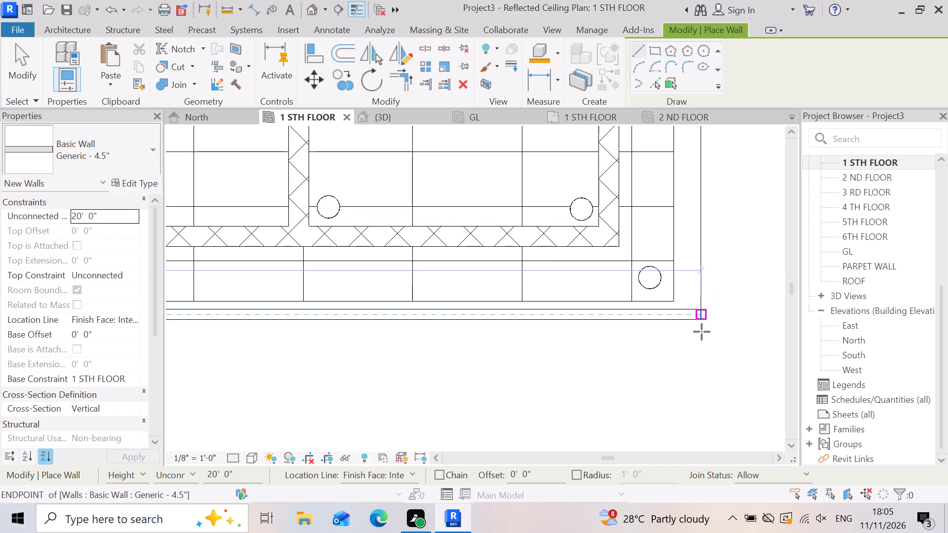
scroll(585, 382, down, 7)
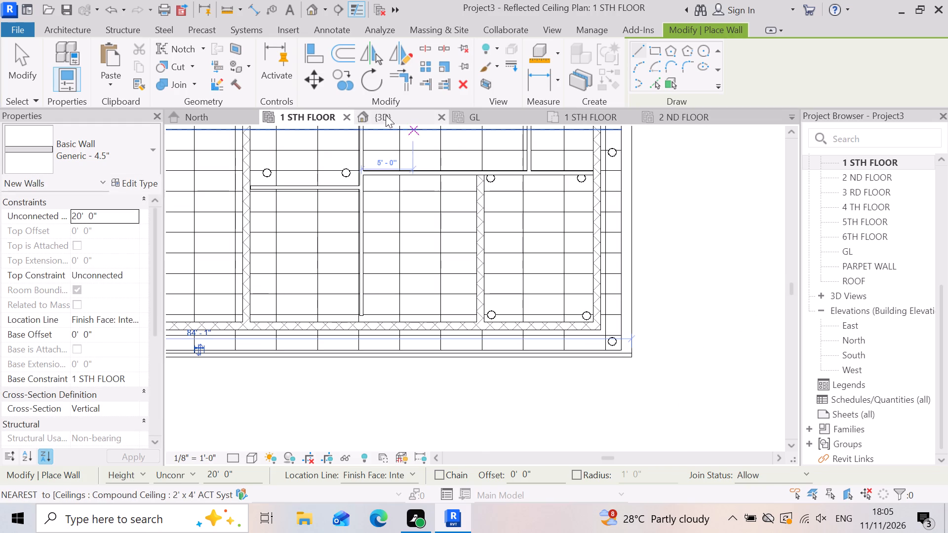
click(399, 110)
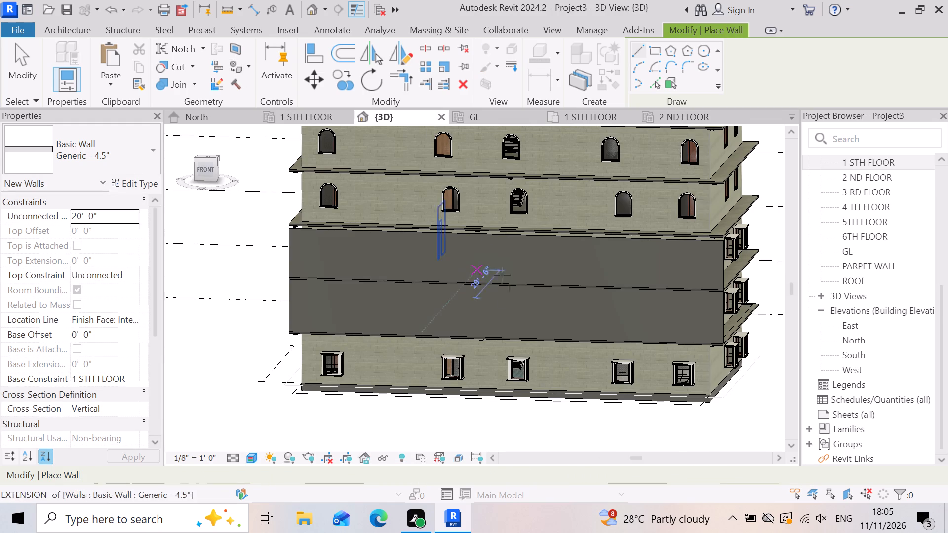
key(Escape)
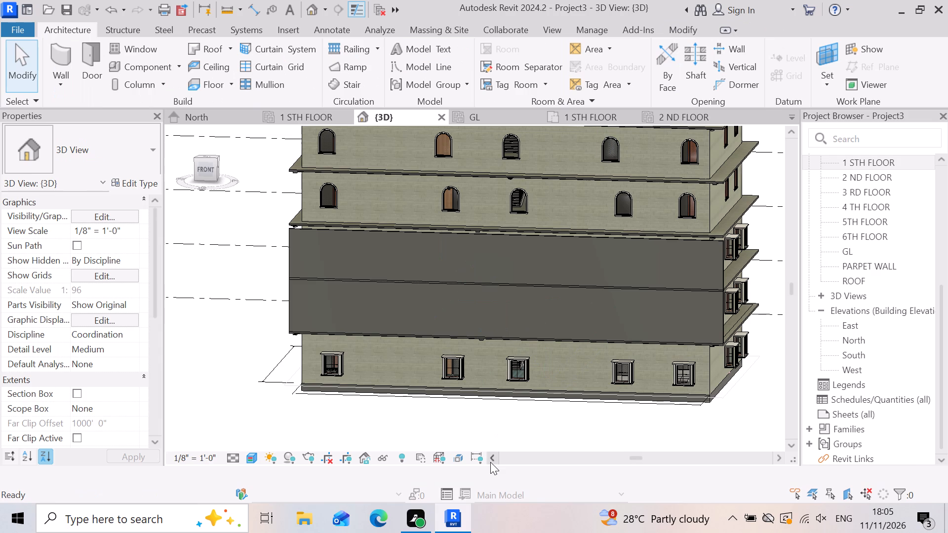
key(Escape)
Lower the top of the Generic - 4.5" wall on the first-floor slab's front edge to a height of about 2' 5".
click(624, 276)
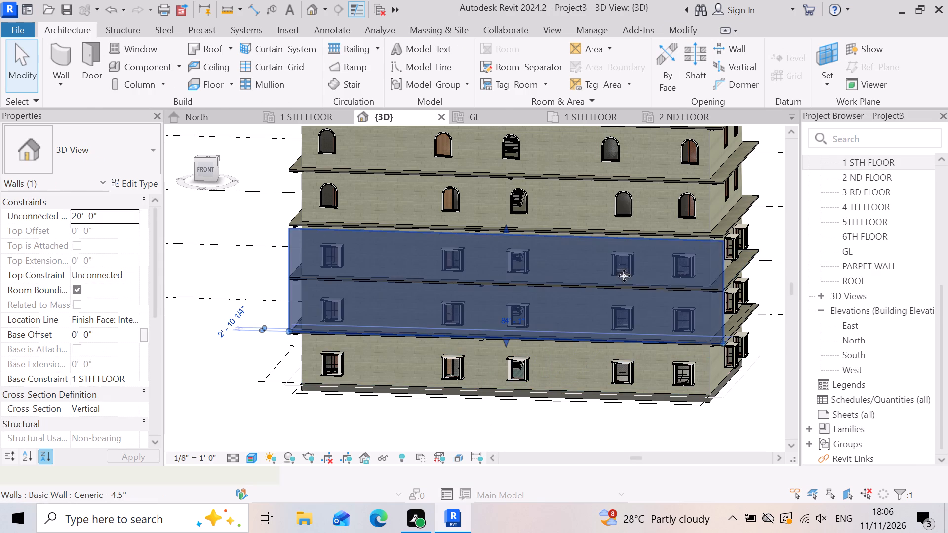
scroll(491, 273, up, 3)
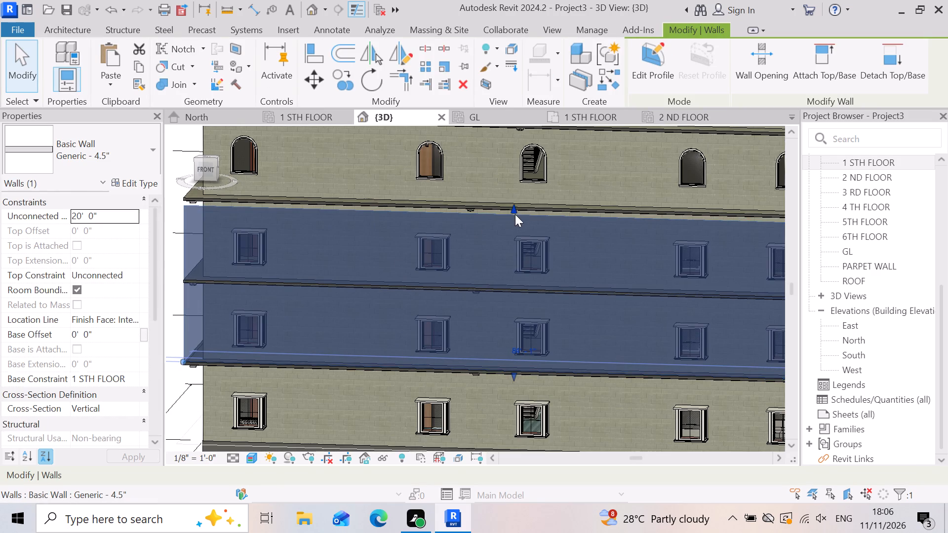
drag(513, 205, 520, 352)
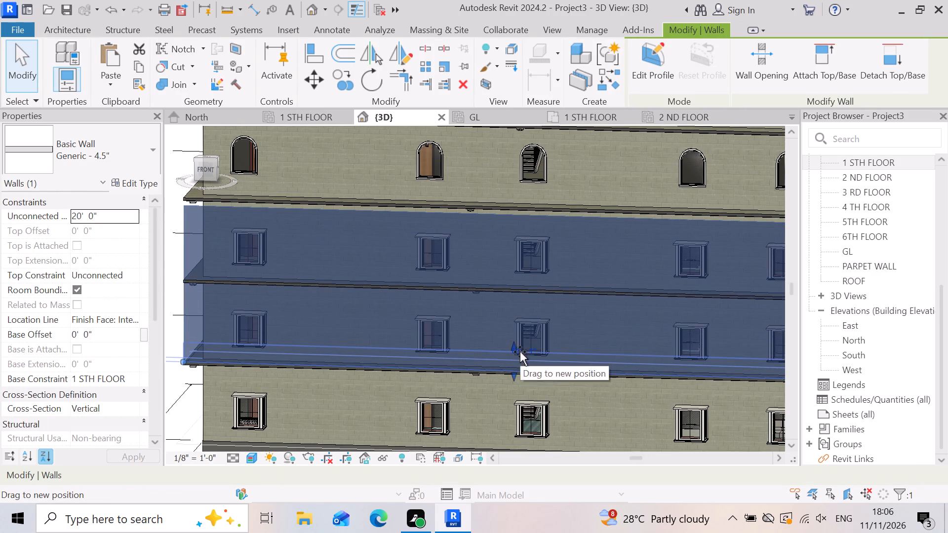
drag(520, 352, 521, 352)
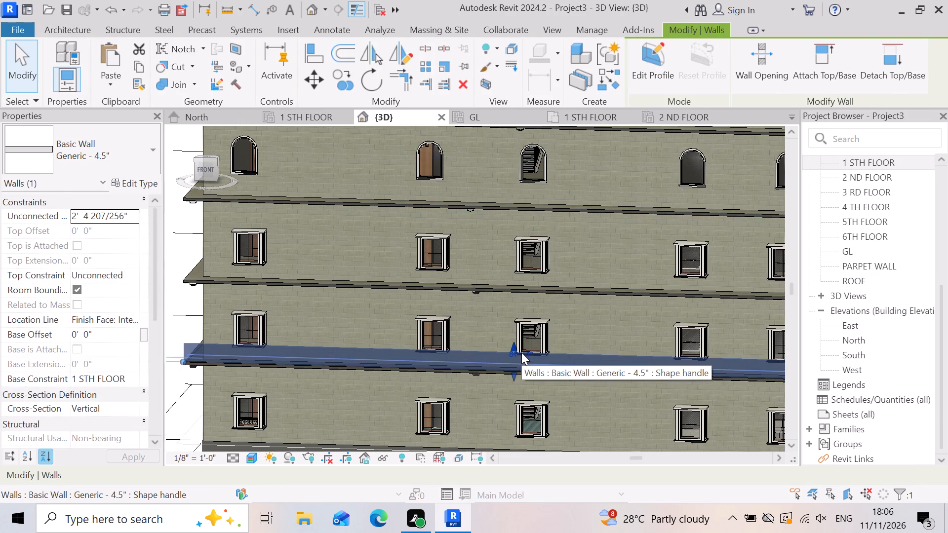
key(Escape)
Review the low first-floor wall along the front facade, against the windows and out to both corners, and dismiss the chat notification.
scroll(507, 361, up, 6)
scroll(599, 340, down, 4)
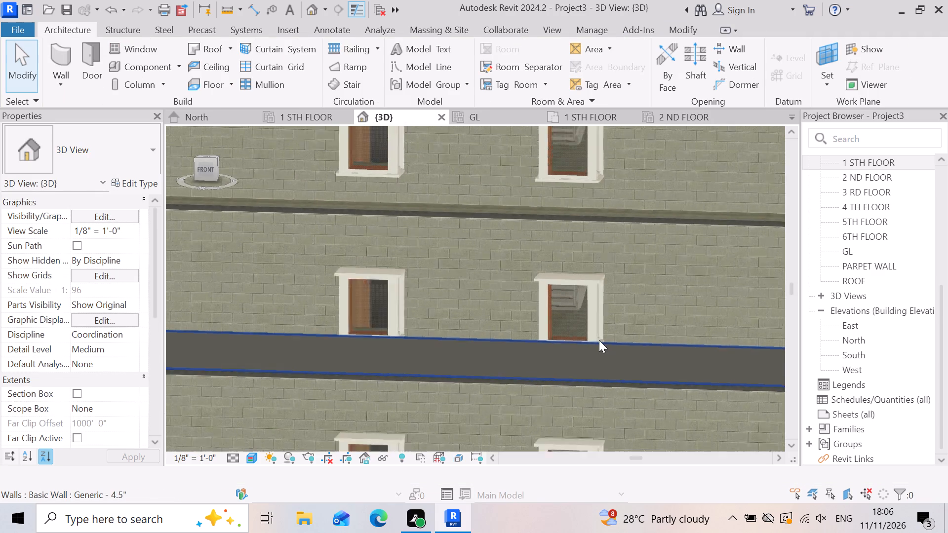
scroll(384, 378, up, 4)
scroll(591, 347, down, 7)
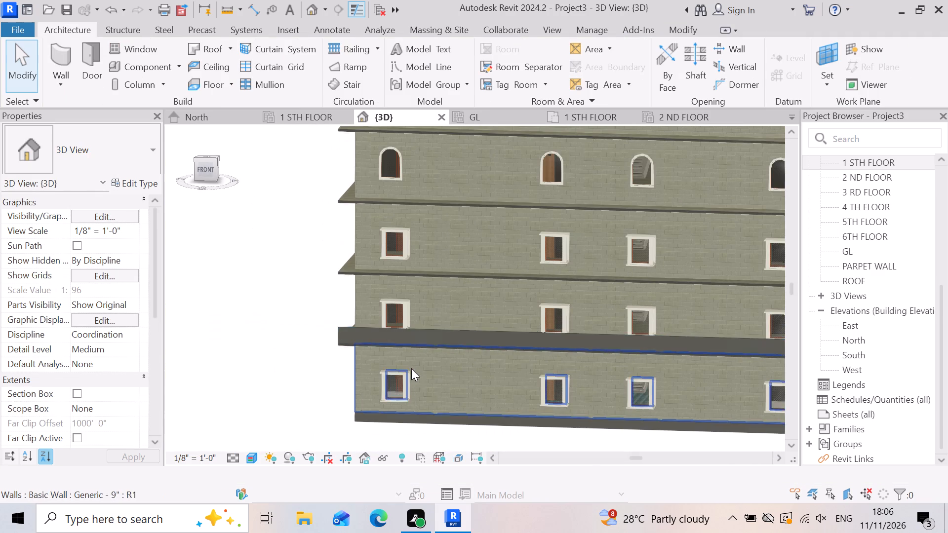
scroll(454, 378, down, 3)
scroll(770, 383, up, 5)
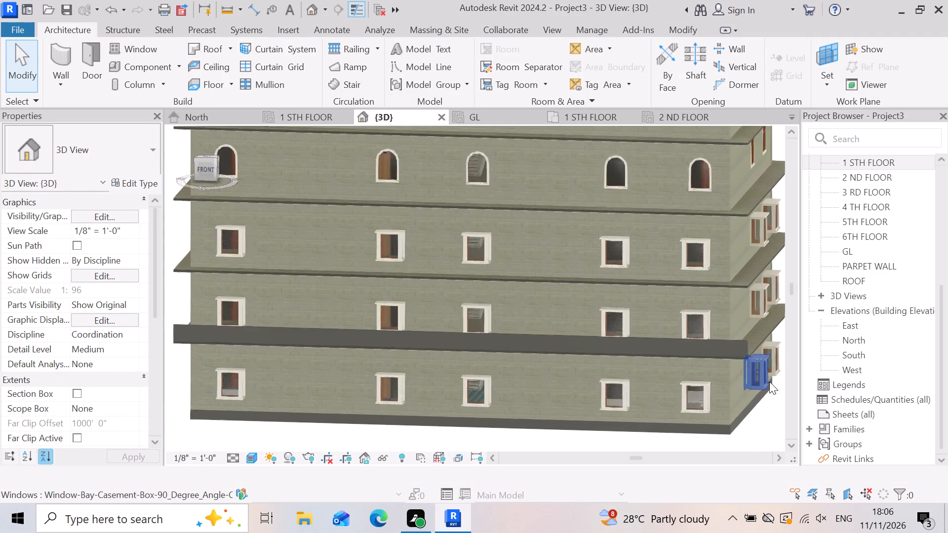
scroll(412, 379, up, 3)
scroll(554, 403, down, 2)
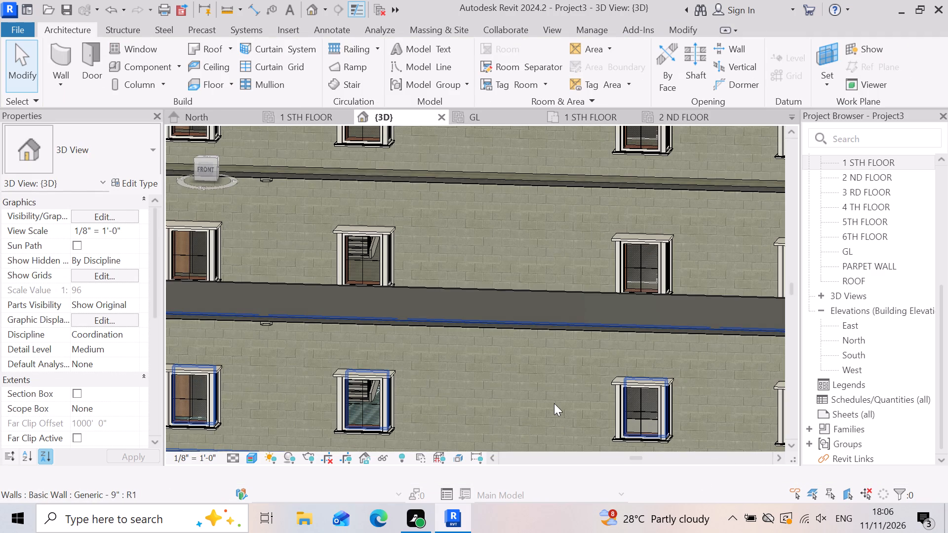
scroll(596, 414, down, 2)
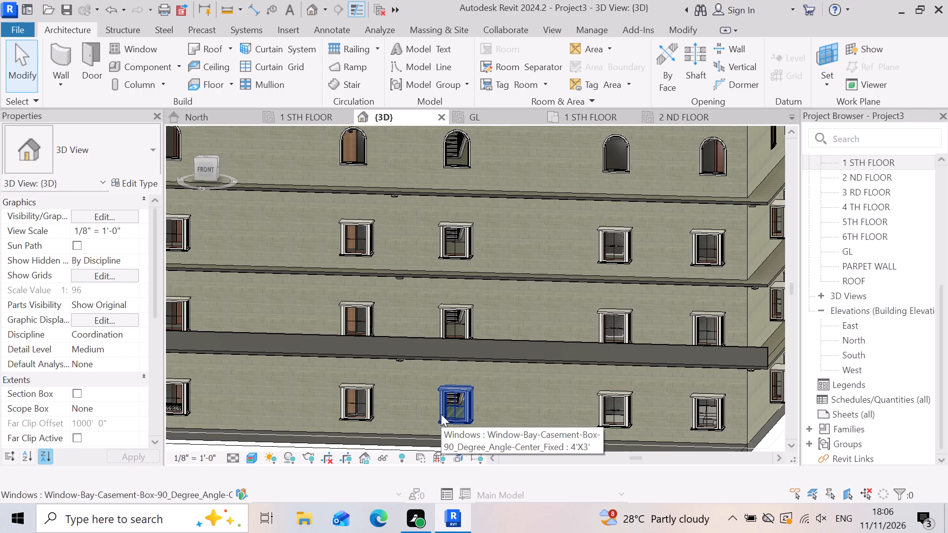
scroll(480, 334, up, 4)
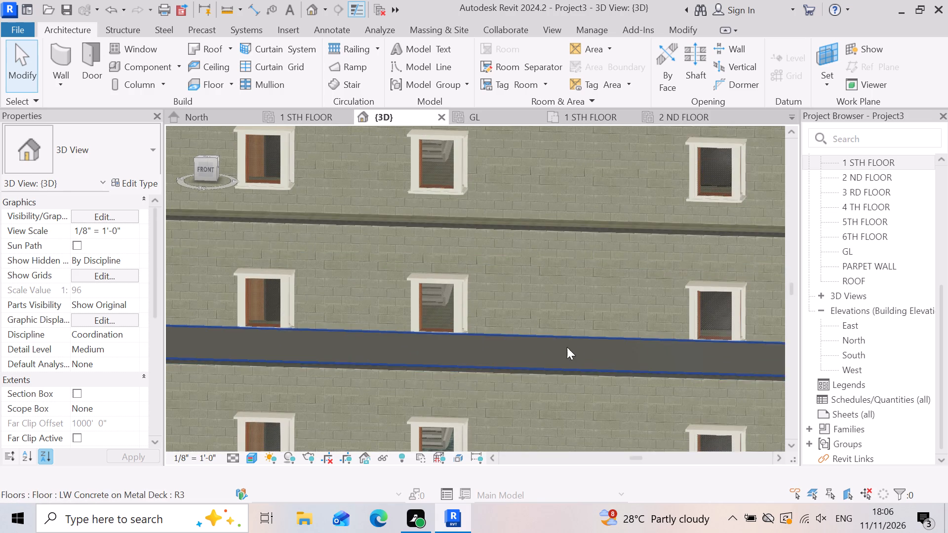
scroll(576, 345, down, 7)
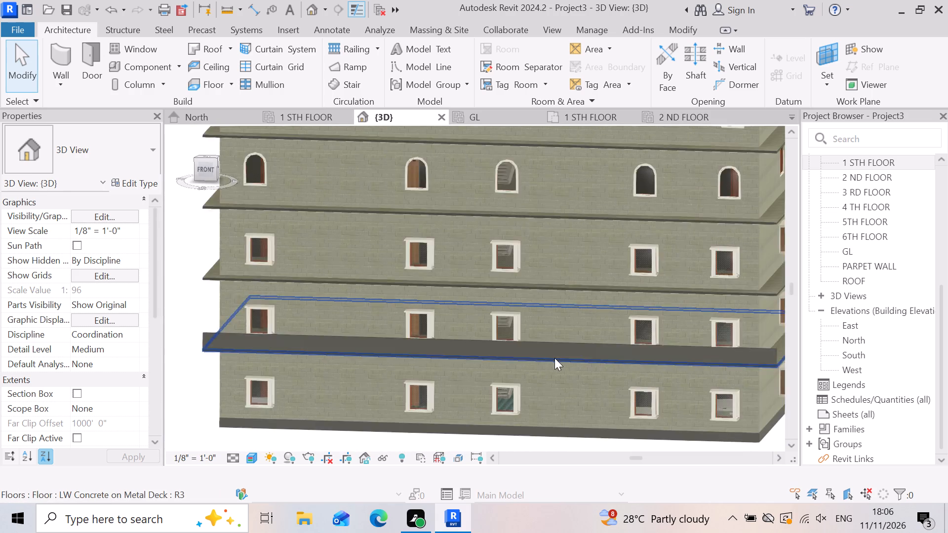
scroll(715, 359, up, 2)
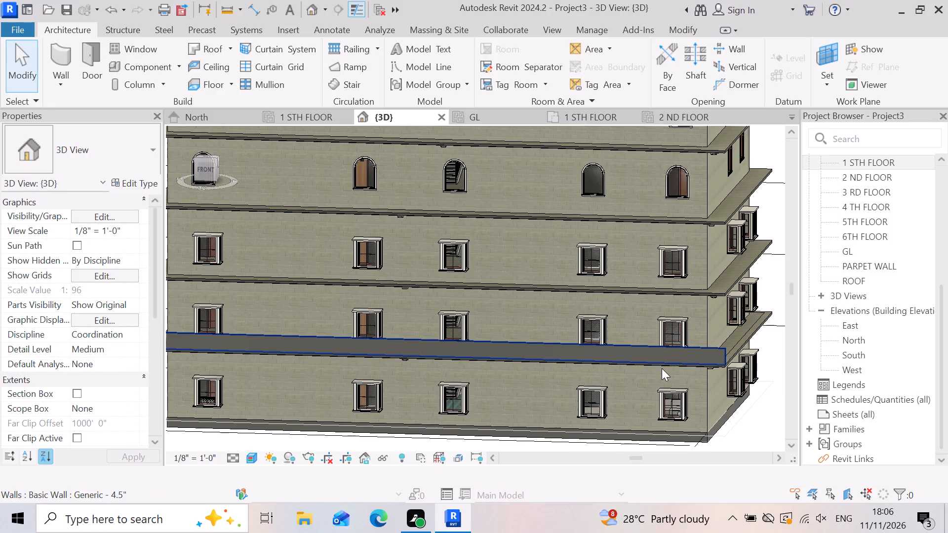
scroll(623, 375, up, 7)
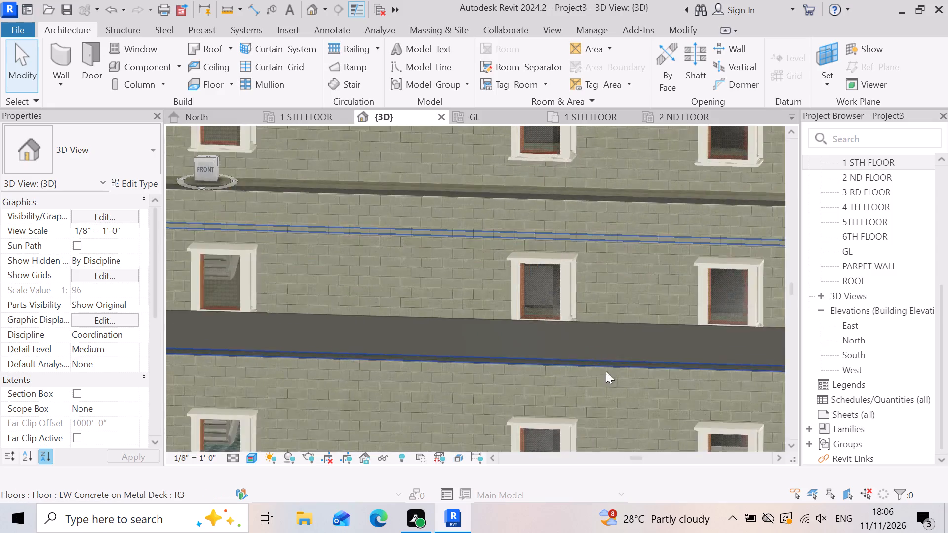
scroll(606, 371, up, 2)
scroll(565, 373, up, 3)
scroll(617, 356, down, 5)
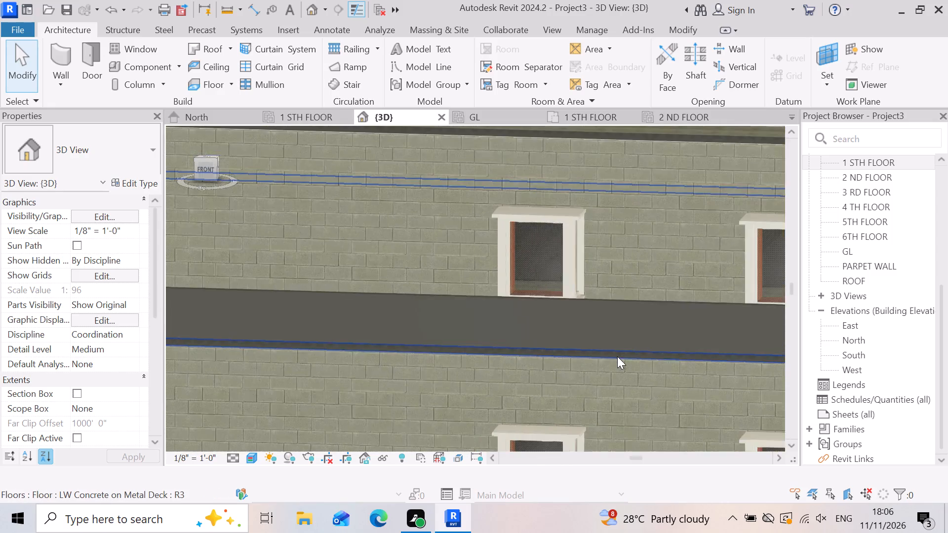
scroll(617, 356, down, 7)
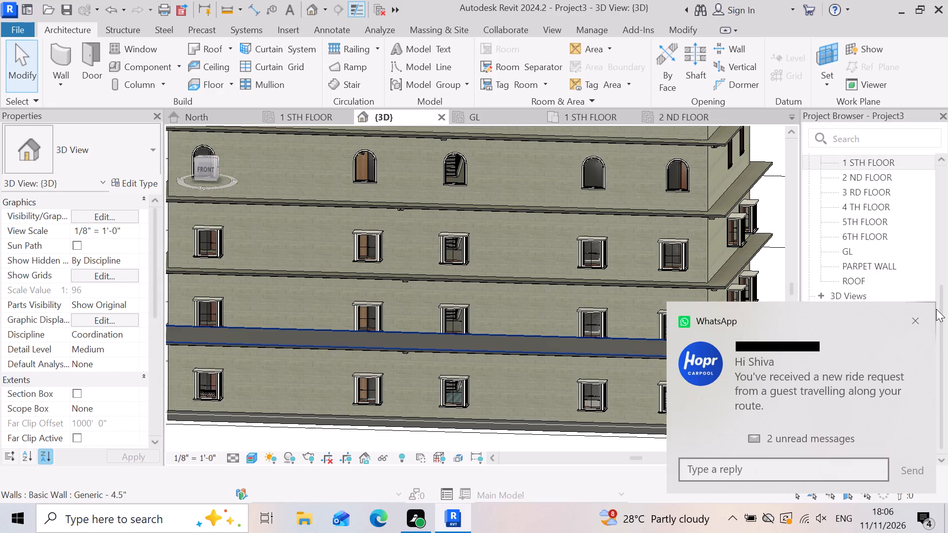
click(913, 322)
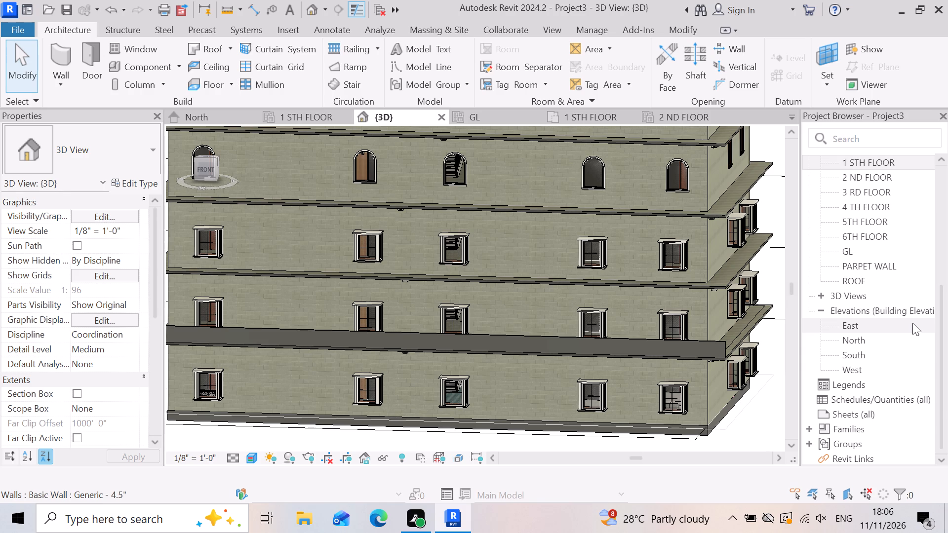
Examine up close where the low wall's base meets the first-floor slab edge and the ceiling beneath it.
scroll(384, 340, up, 6)
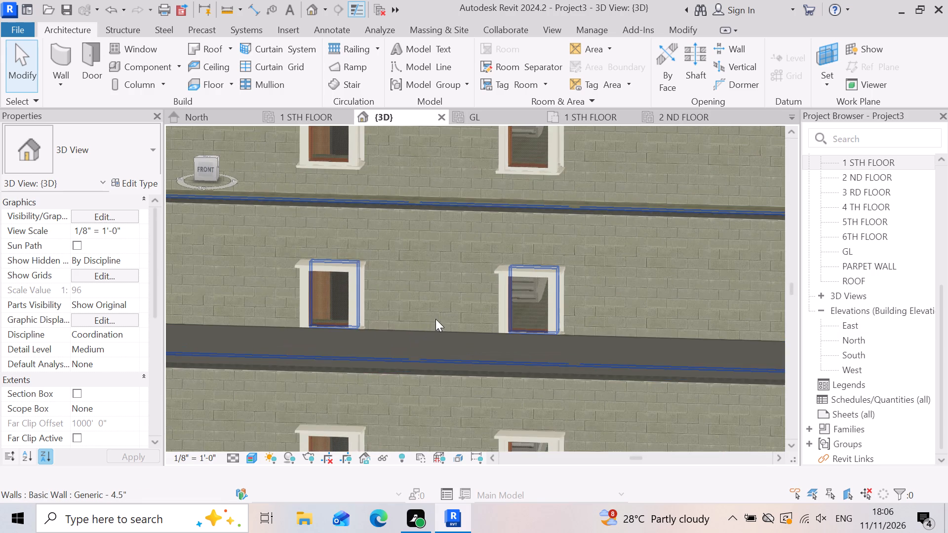
scroll(495, 374, up, 18)
scroll(437, 381, up, 4)
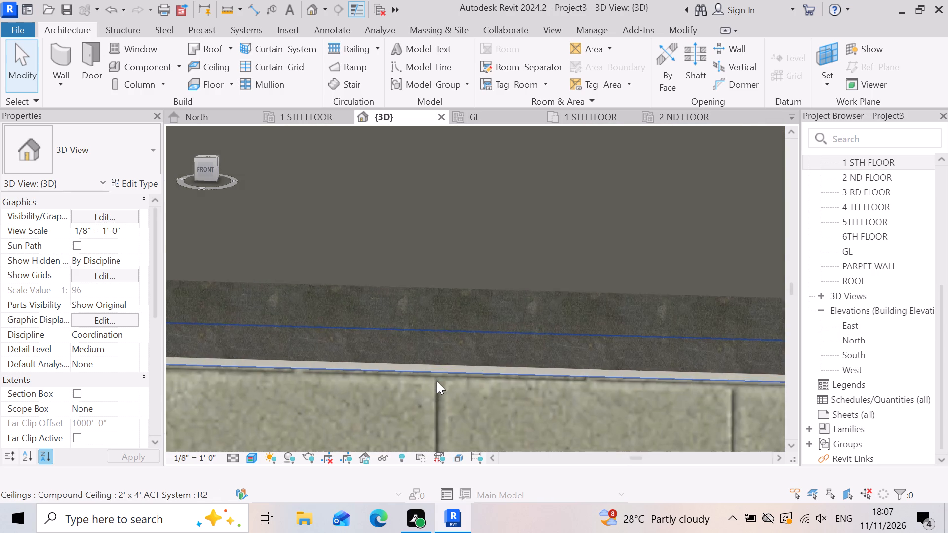
scroll(437, 381, up, 10)
scroll(520, 334, down, 7)
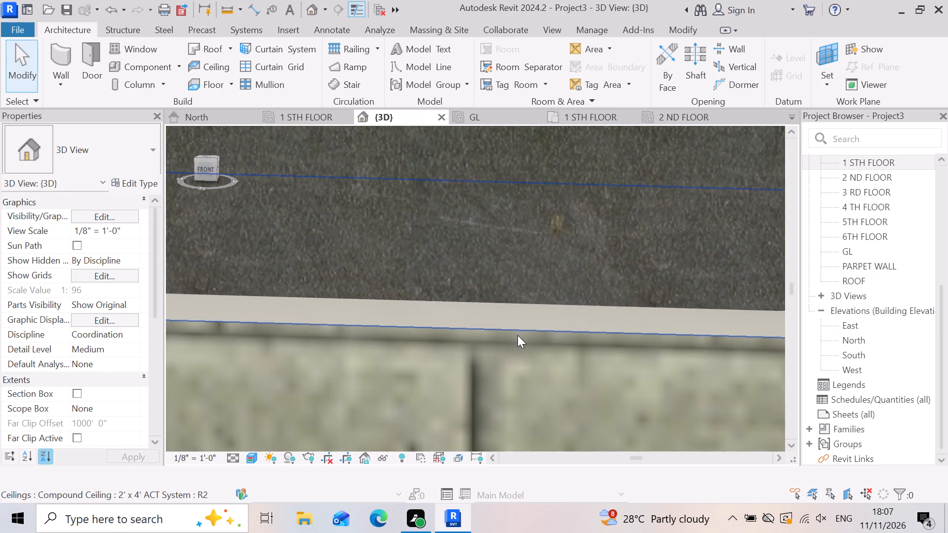
scroll(517, 335, down, 14)
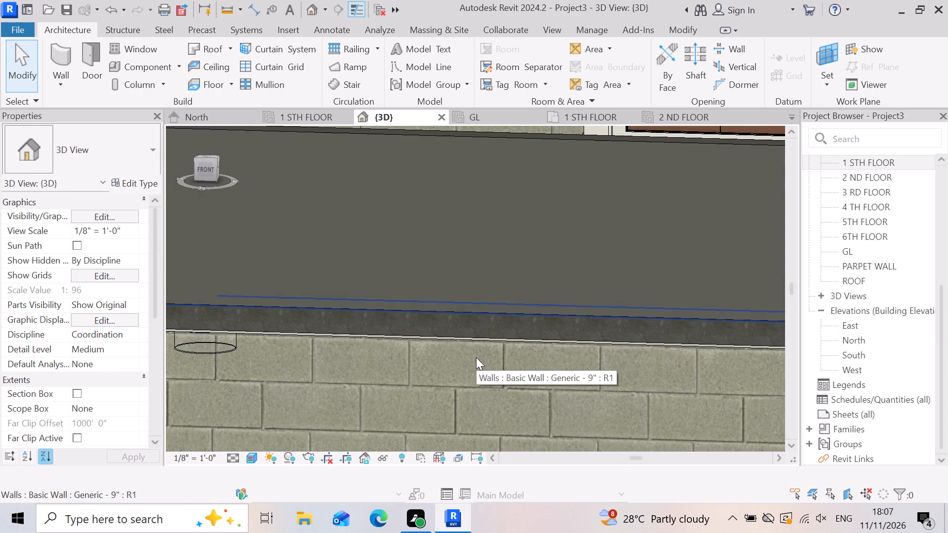